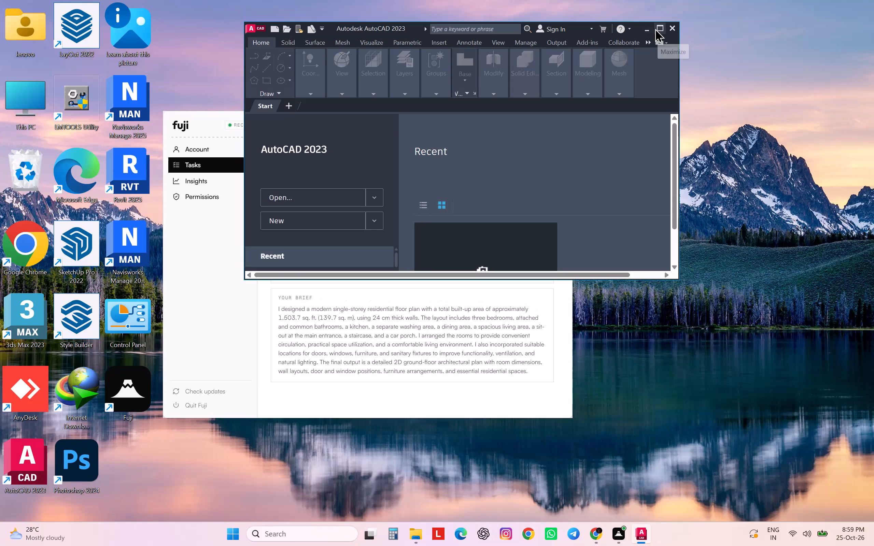
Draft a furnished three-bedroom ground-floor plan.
Create a new blank drawing from the acad.dwt template.
{"action": "left_click", "coordinate": [655, 28]}
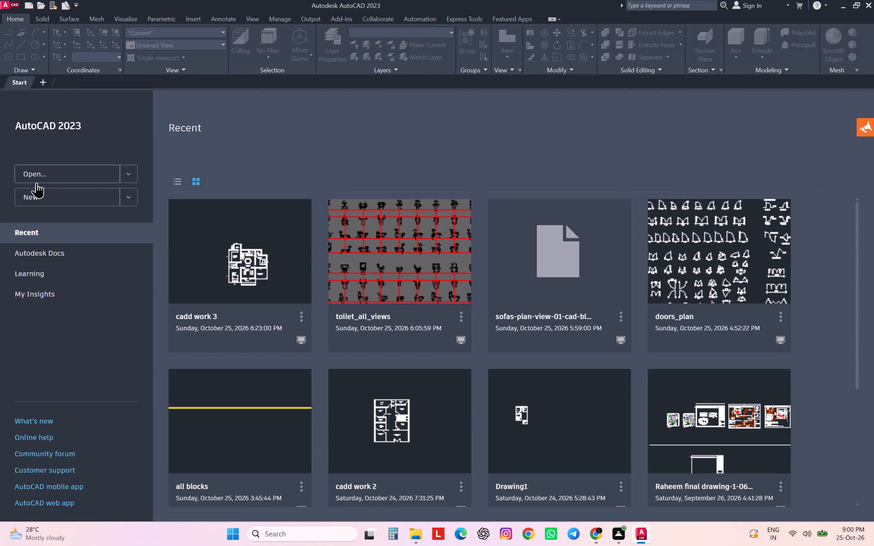
{"action": "left_click", "coordinate": [47, 173]}
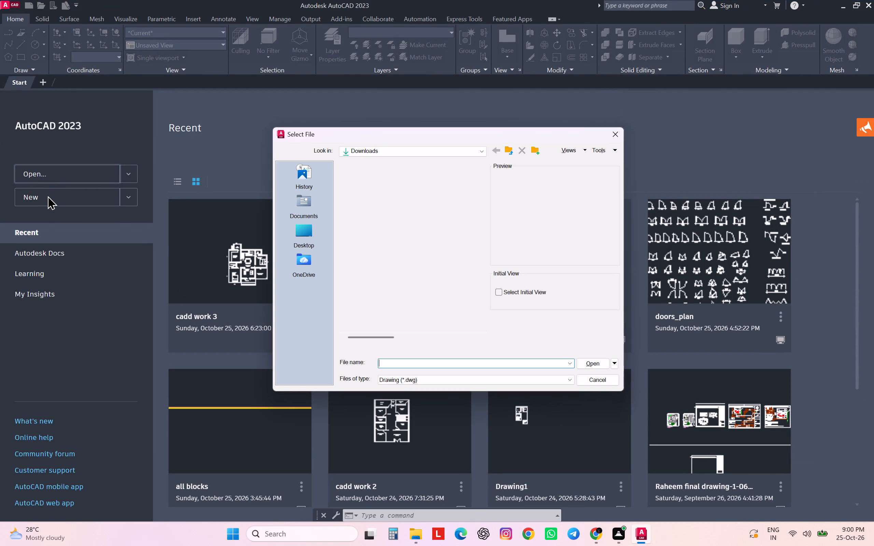
{"action": "left_click", "coordinate": [617, 133]}
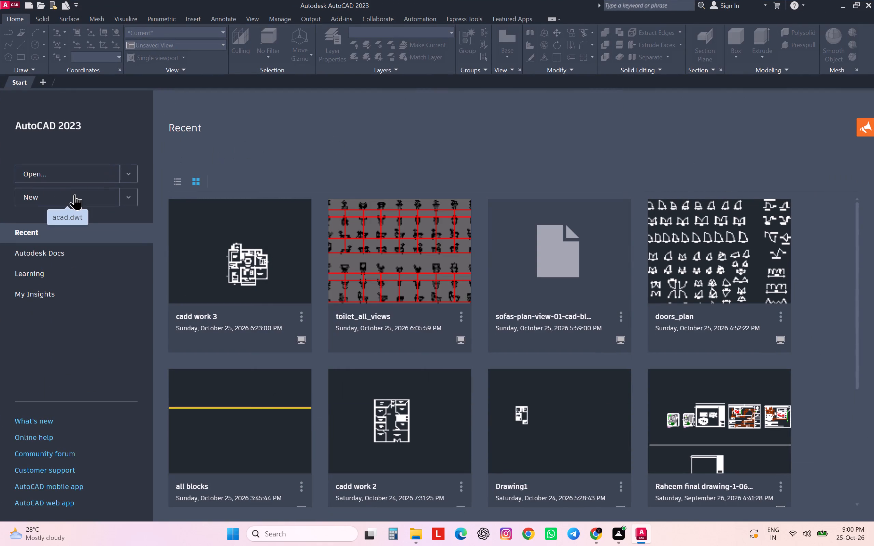
{"action": "left_click", "coordinate": [74, 194]}
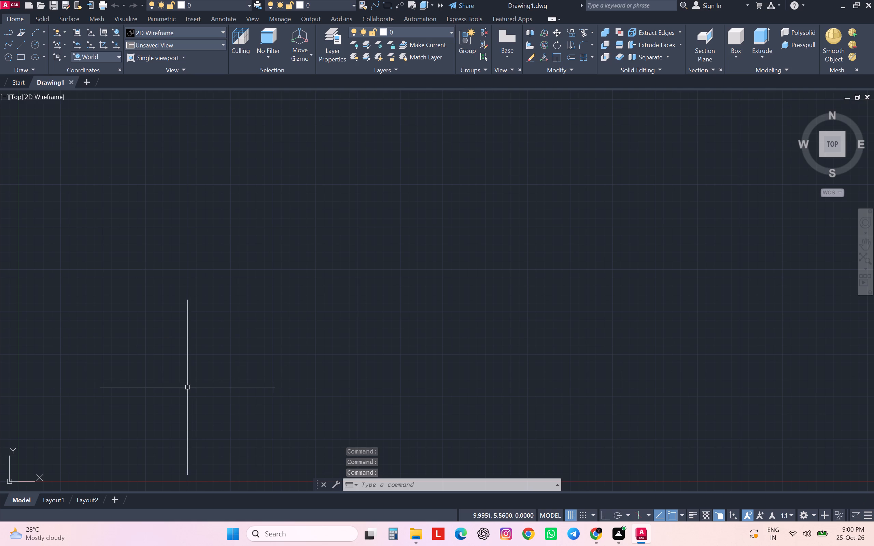
Choose the floor plan image 959c5fcc3fe0c6cdb22a129970bc6533 from Downloads as the reference to attach with IMAGEATTACH.
{"action": "key", "text": "i"}
{"action": "key", "text": "m"}
{"action": "key", "text": "a"}
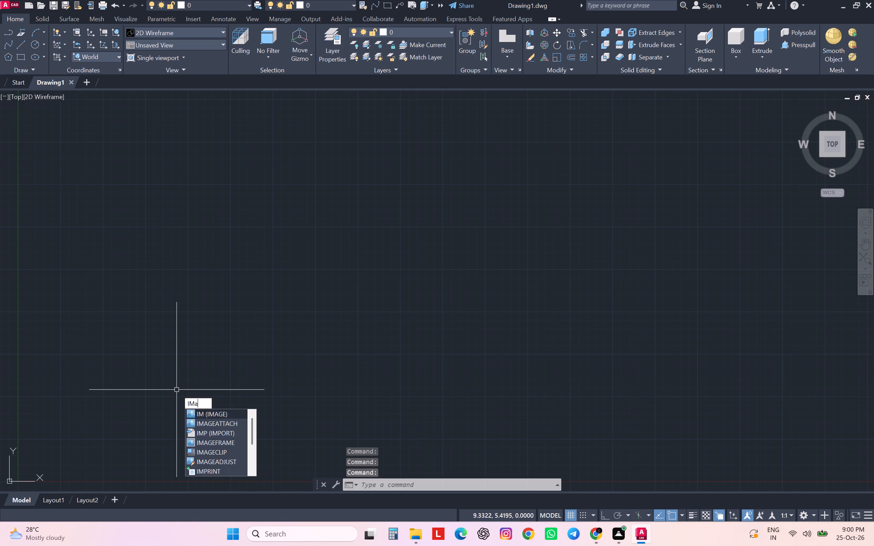
{"action": "key", "text": "g"}
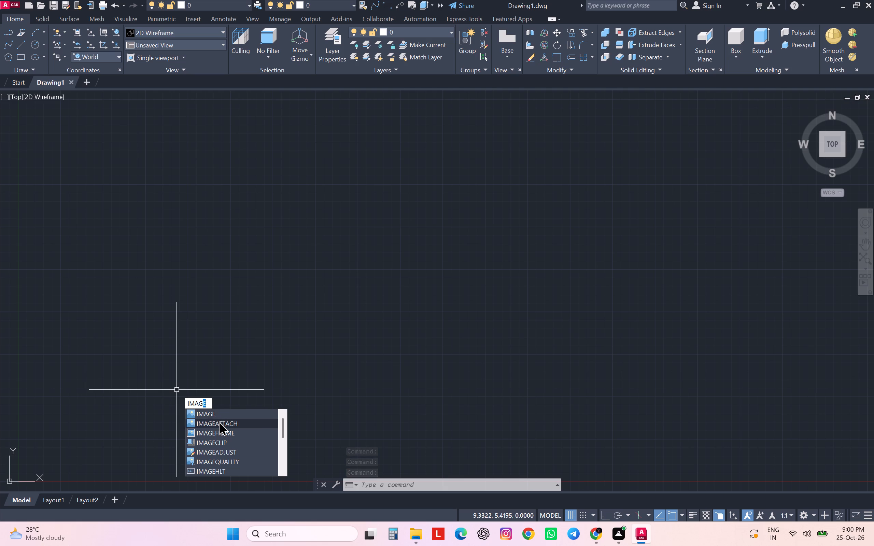
{"action": "left_click_drag", "start_coordinate": [219, 421], "coordinate": [225, 420]}
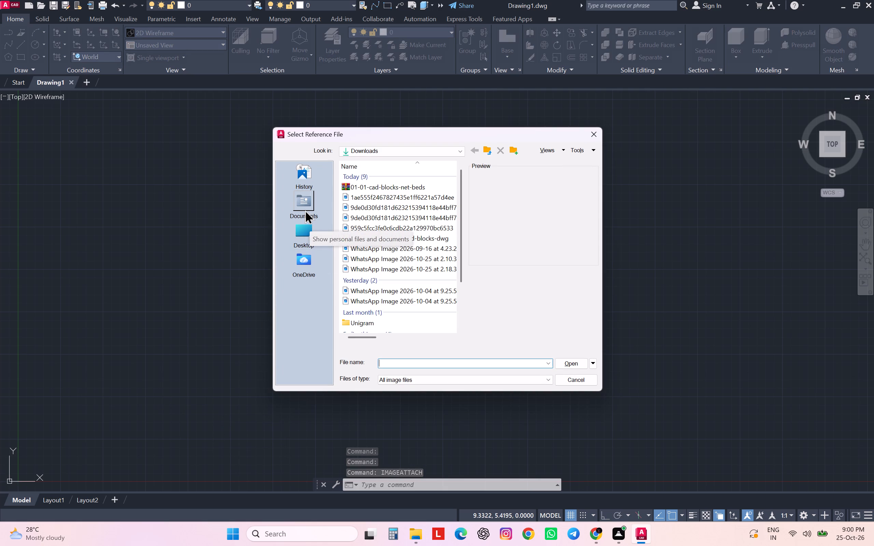
{"action": "double_click", "coordinate": [301, 229]}
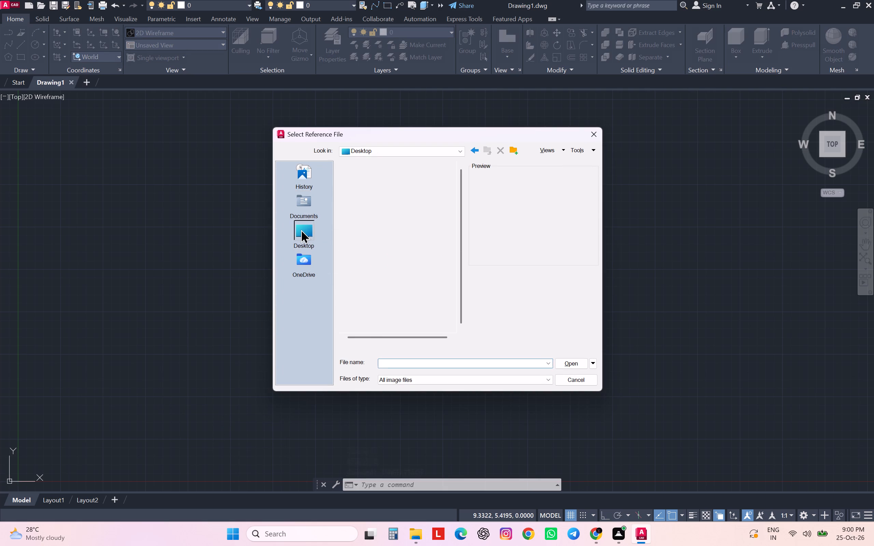
{"action": "double_click", "coordinate": [350, 216]}
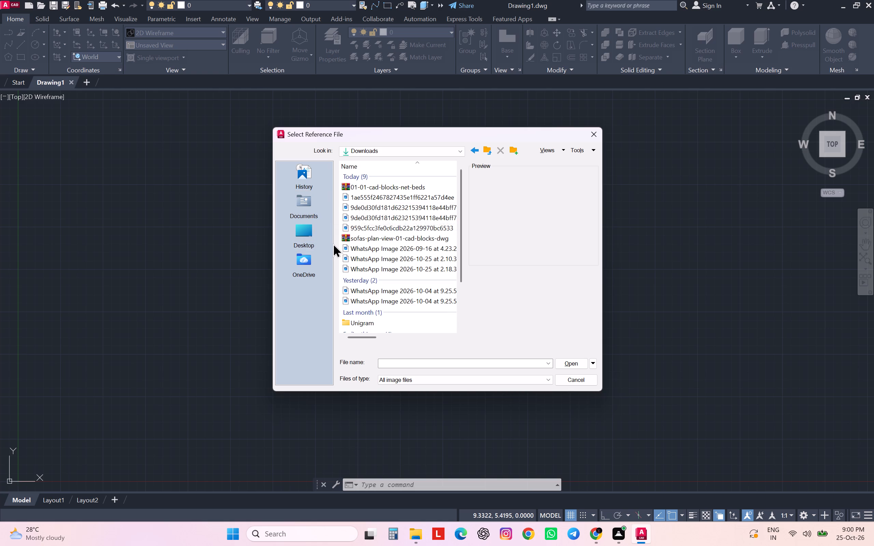
{"action": "scroll", "coordinate": [387, 180], "scroll_direction": "up", "scroll_amount": 4}
{"action": "left_click_drag", "start_coordinate": [369, 335], "coordinate": [391, 342]}
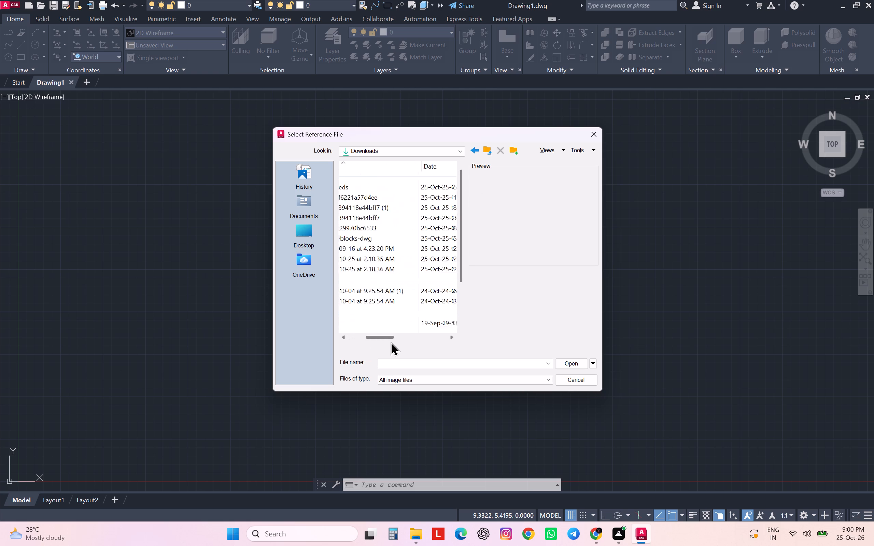
{"action": "left_click_drag", "start_coordinate": [391, 342], "coordinate": [404, 347]}
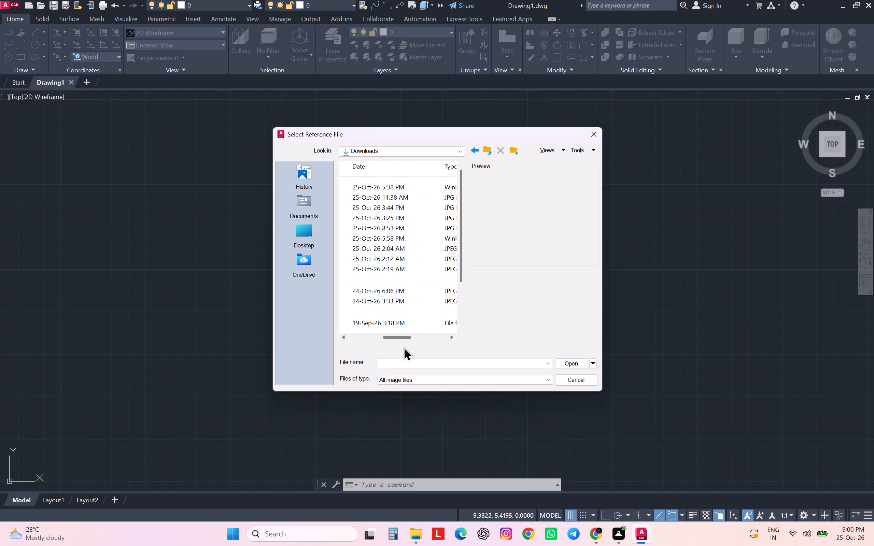
{"action": "left_click_drag", "start_coordinate": [404, 347], "coordinate": [429, 353]}
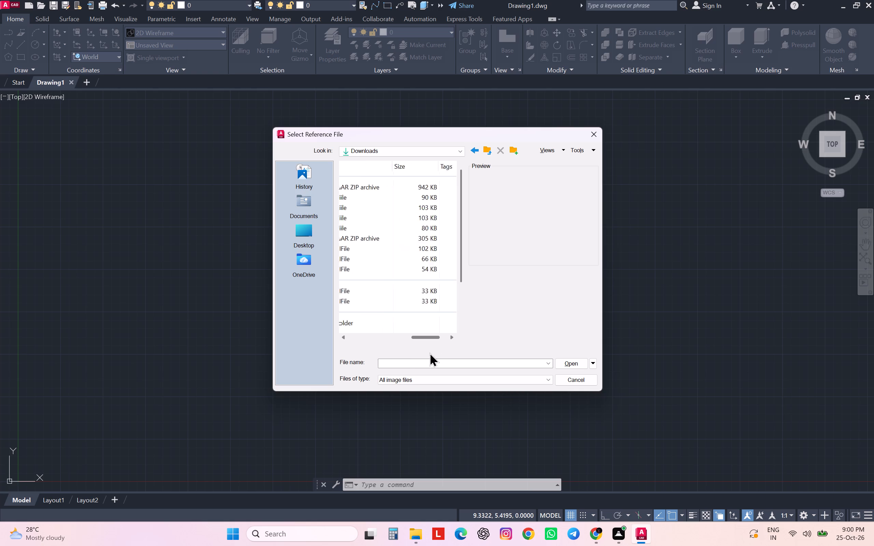
{"action": "left_click_drag", "start_coordinate": [429, 353], "coordinate": [403, 353]}
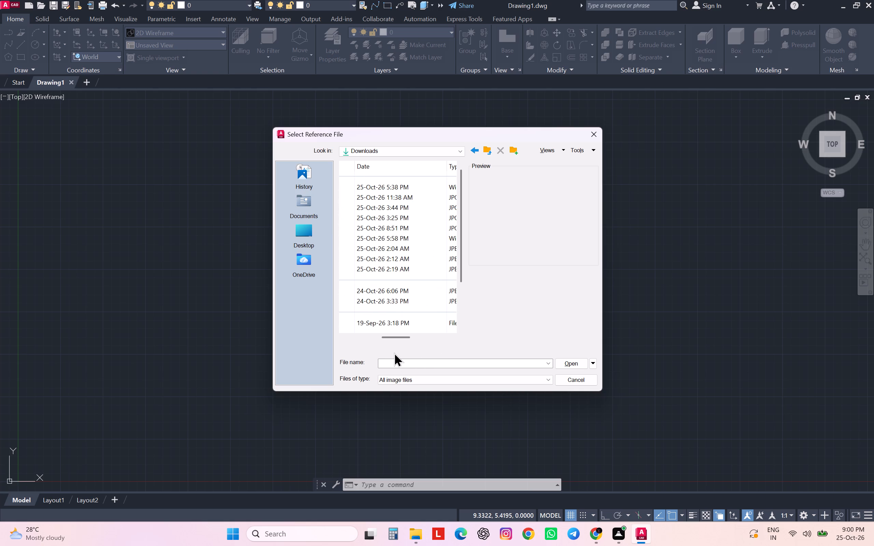
{"action": "left_click", "coordinate": [397, 230]}
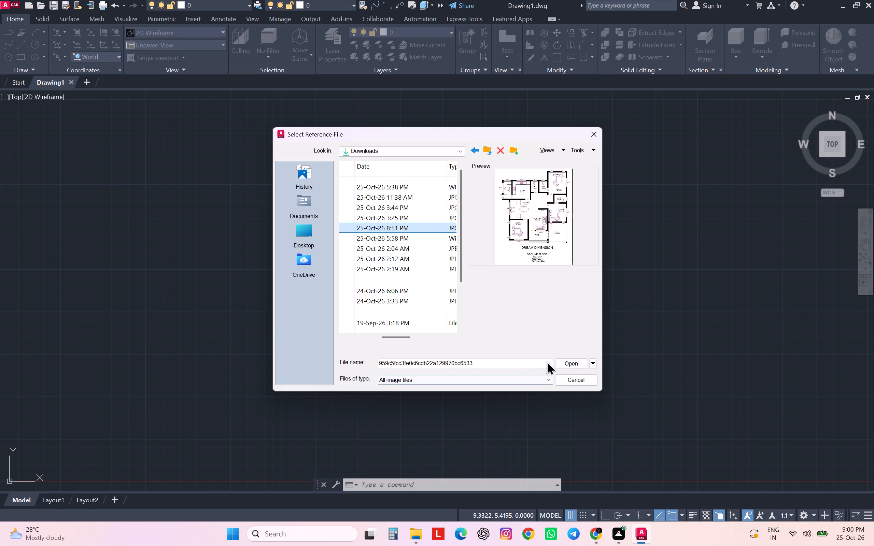
{"action": "left_click", "coordinate": [560, 362]}
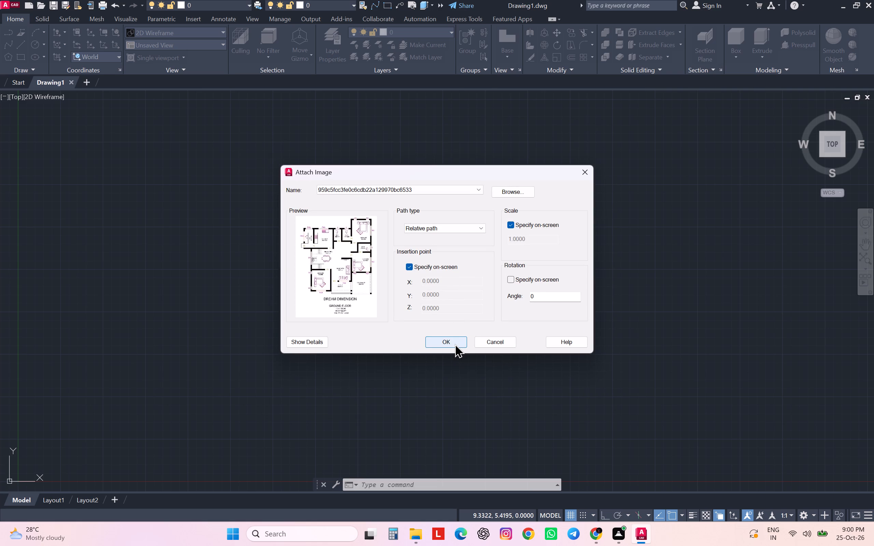
Place the attached floor plan image just above and to the right of the origin, specifying insertion point and scale on screen.
{"action": "left_click", "coordinate": [455, 344]}
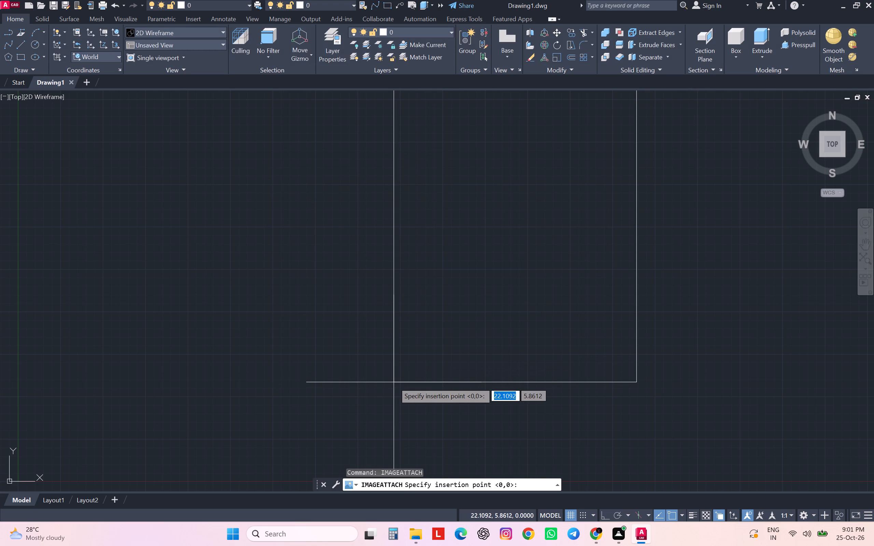
{"action": "scroll", "coordinate": [337, 343], "scroll_direction": "down", "scroll_amount": 7}
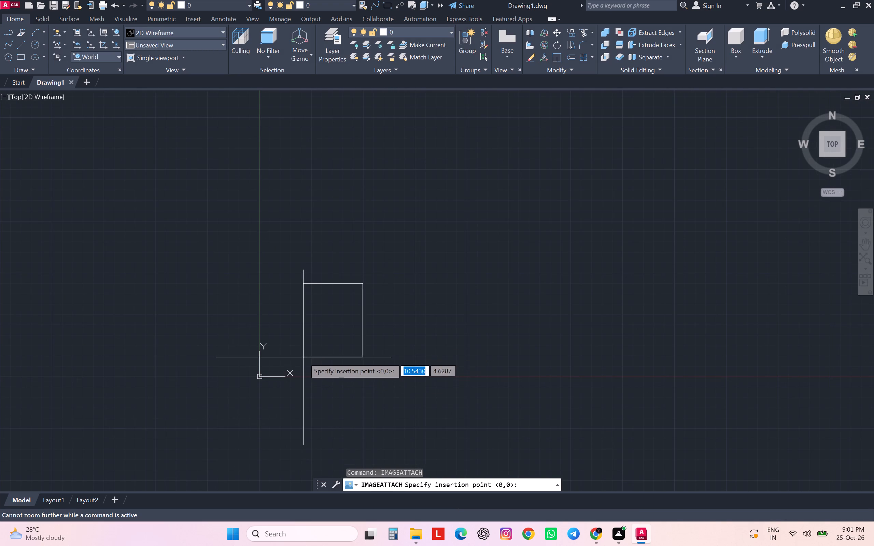
{"action": "left_click", "coordinate": [292, 355]}
{"action": "scroll", "coordinate": [338, 357], "scroll_direction": "down", "scroll_amount": 2}
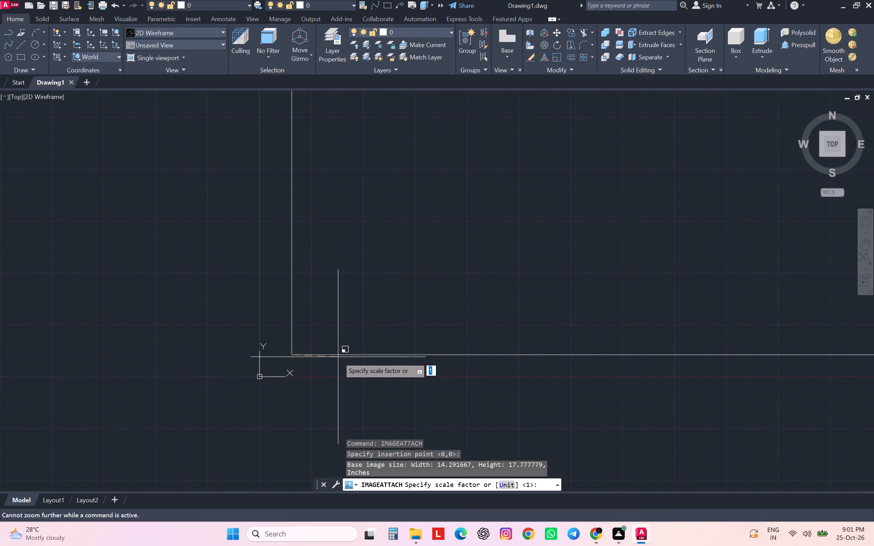
{"action": "left_click", "coordinate": [297, 375]}
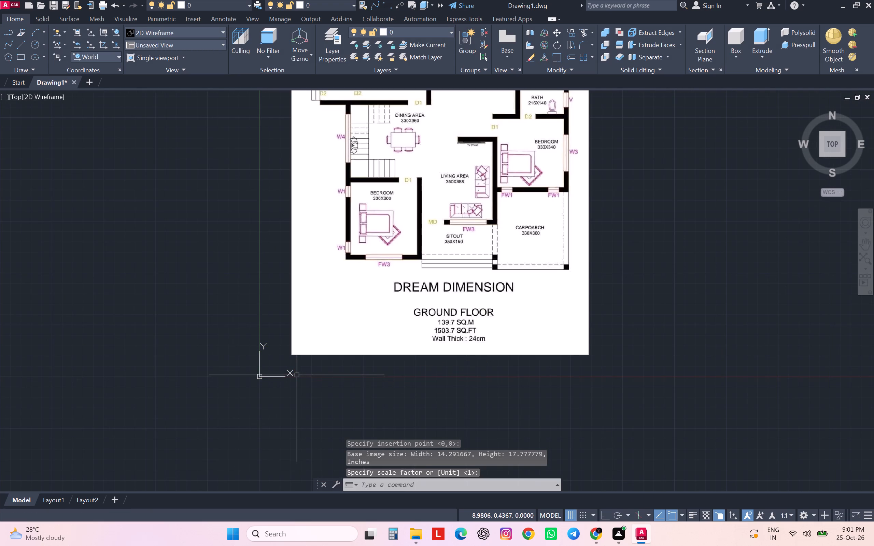
Configure the drawing units to centimeters for inserted content with a length precision of 0.00.
{"action": "scroll", "coordinate": [309, 365], "scroll_direction": "down", "scroll_amount": 3}
{"action": "scroll", "coordinate": [331, 351], "scroll_direction": "up", "scroll_amount": 4}
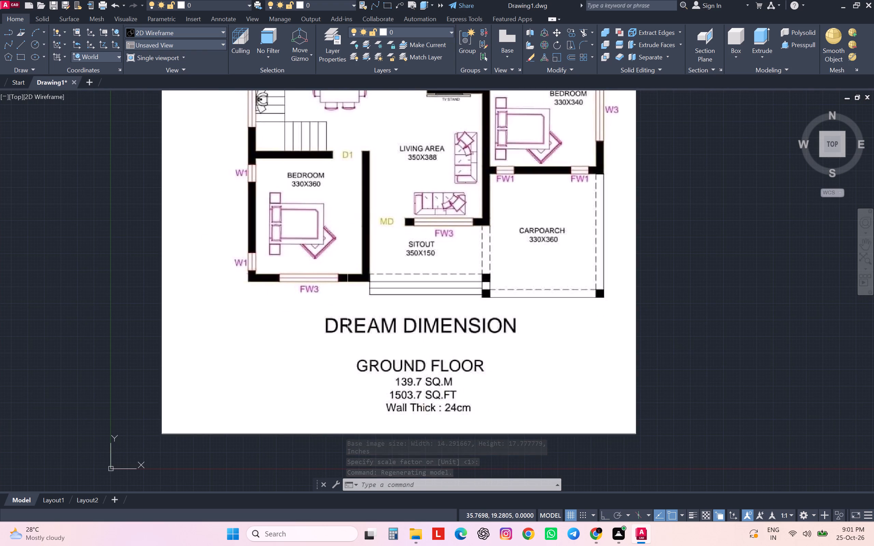
{"action": "type", "text": "un"}
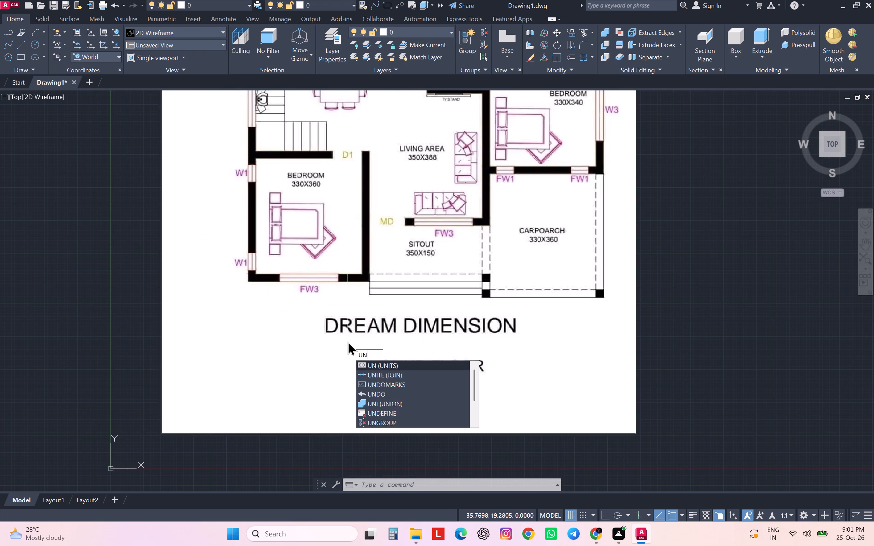
{"action": "key", "text": "Return"}
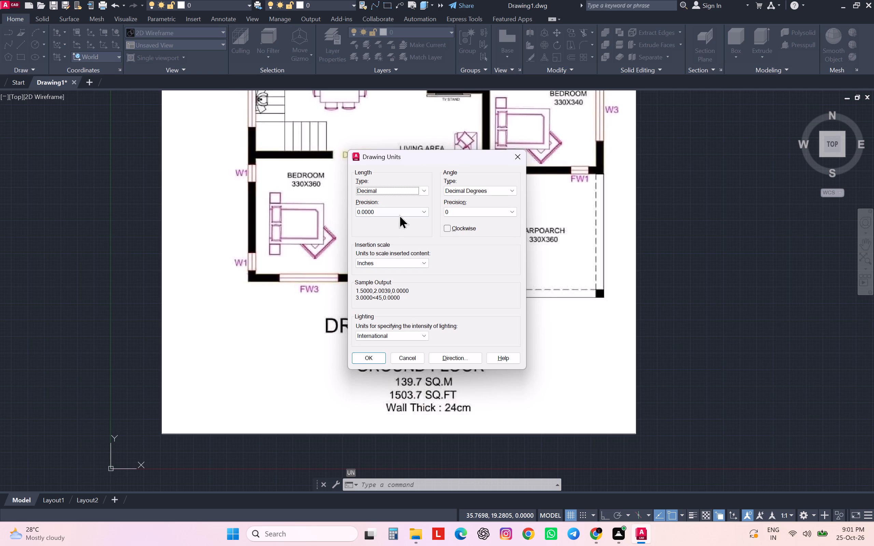
{"action": "left_click", "coordinate": [422, 262]}
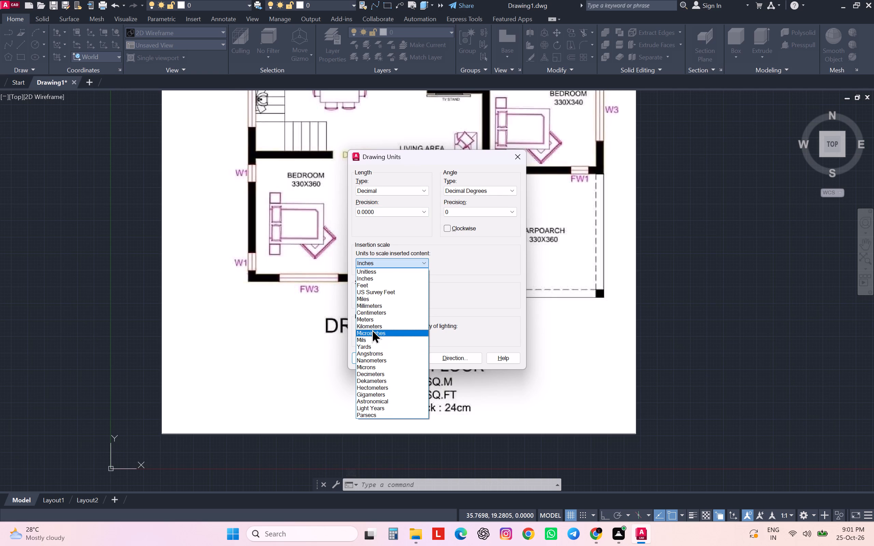
{"action": "left_click", "coordinate": [378, 311]}
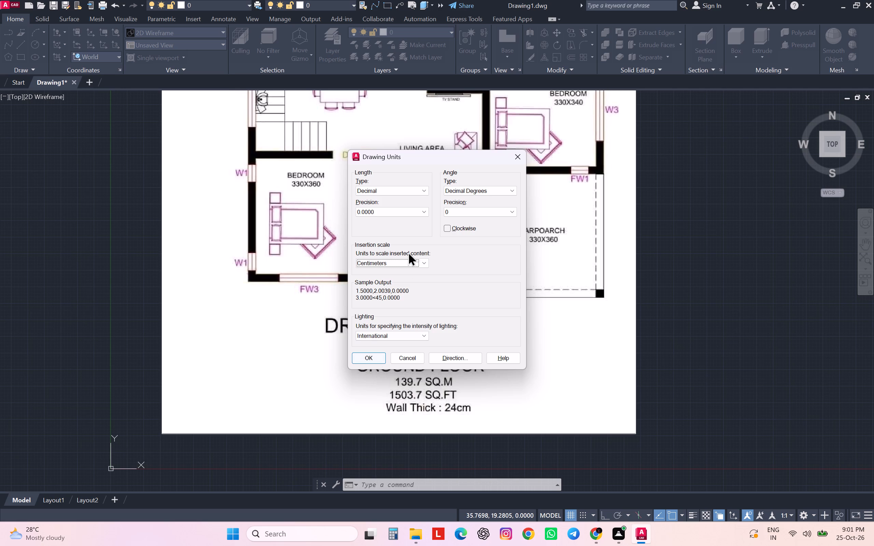
{"action": "left_click", "coordinate": [427, 212]}
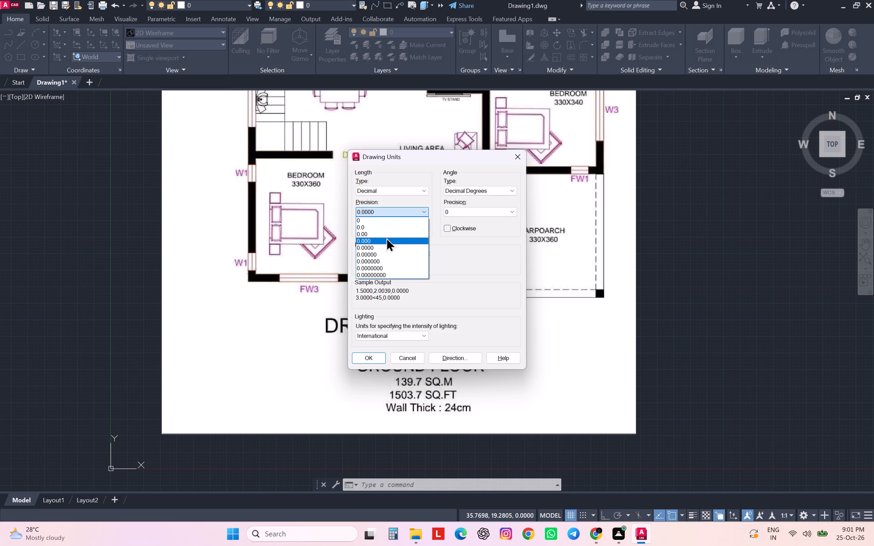
{"action": "left_click", "coordinate": [386, 236]}
{"action": "left_click", "coordinate": [369, 354]}
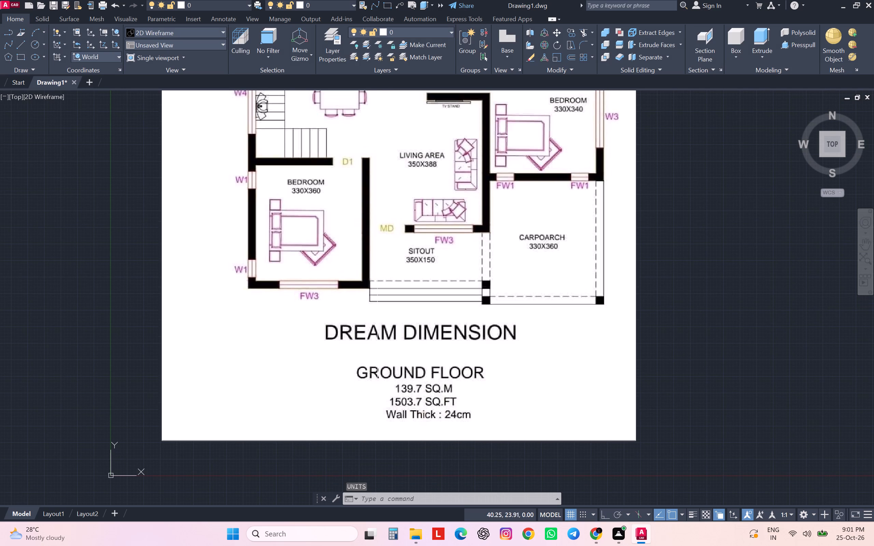
Examine the attached ground-floor plan's room layout, room dimensions, wall thickness, and door and window labels.
{"action": "scroll", "coordinate": [380, 306], "scroll_direction": "down", "scroll_amount": 1}
{"action": "scroll", "coordinate": [437, 318], "scroll_direction": "down", "scroll_amount": 2}
{"action": "scroll", "coordinate": [428, 318], "scroll_direction": "up", "scroll_amount": 1}
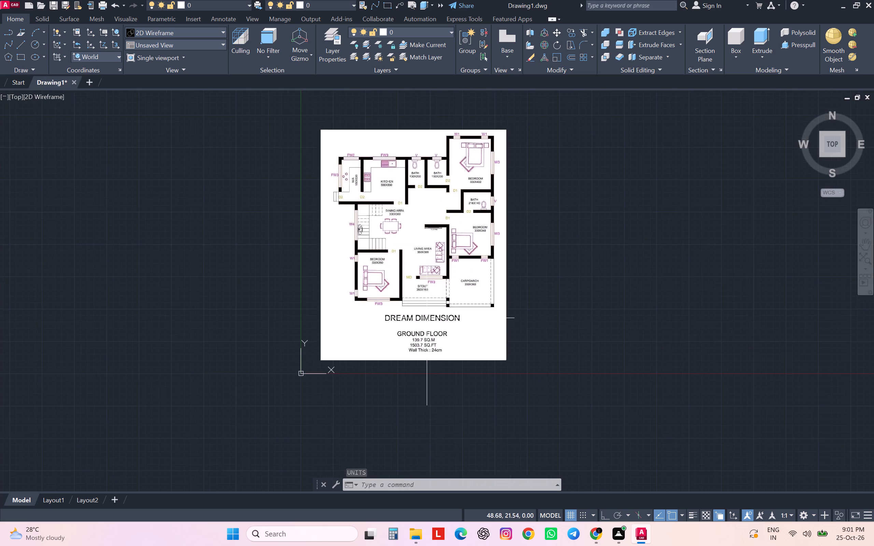
{"action": "scroll", "coordinate": [426, 319], "scroll_direction": "up", "scroll_amount": 2}
{"action": "middle_click_drag", "start_coordinate": [426, 319], "coordinate": [418, 350]}
{"action": "scroll", "coordinate": [418, 350], "scroll_direction": "down", "scroll_amount": 3}
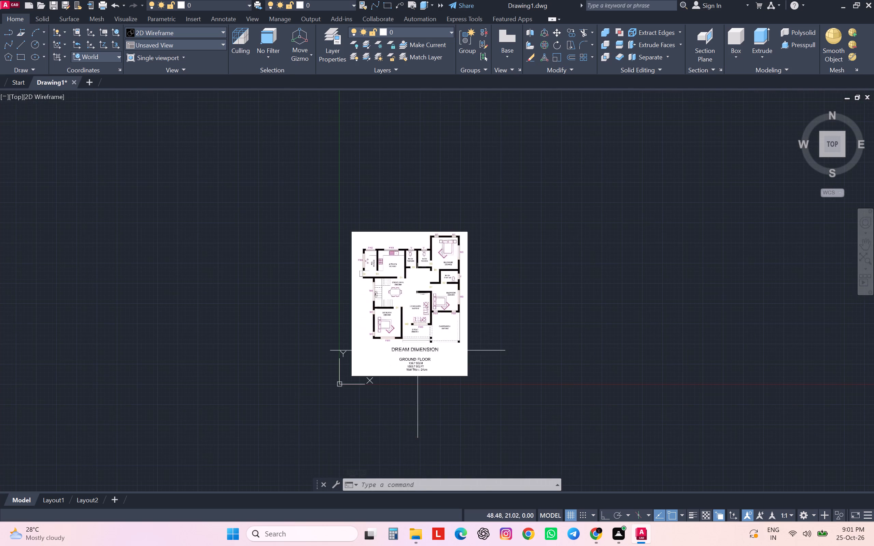
{"action": "scroll", "coordinate": [378, 279], "scroll_direction": "up", "scroll_amount": 2}
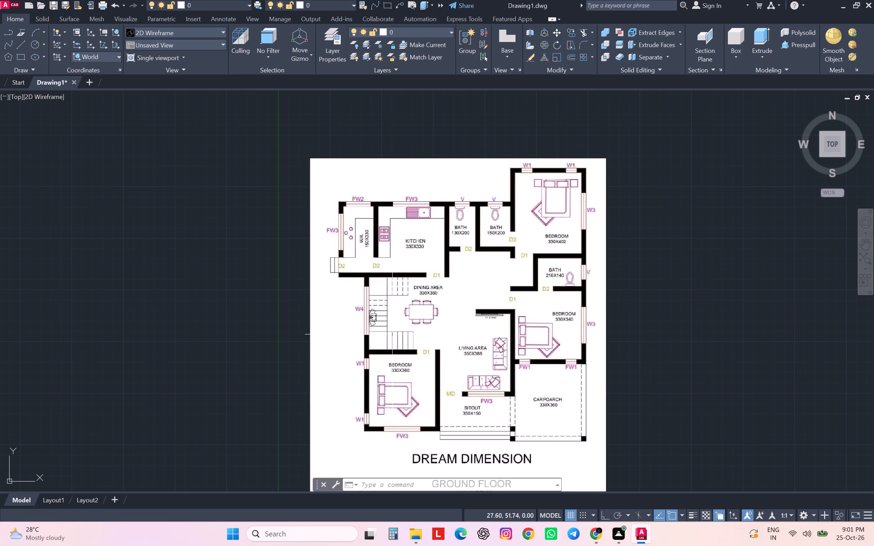
{"action": "scroll", "coordinate": [392, 334], "scroll_direction": "up", "scroll_amount": 1}
{"action": "scroll", "coordinate": [392, 334], "scroll_direction": "down", "scroll_amount": 1}
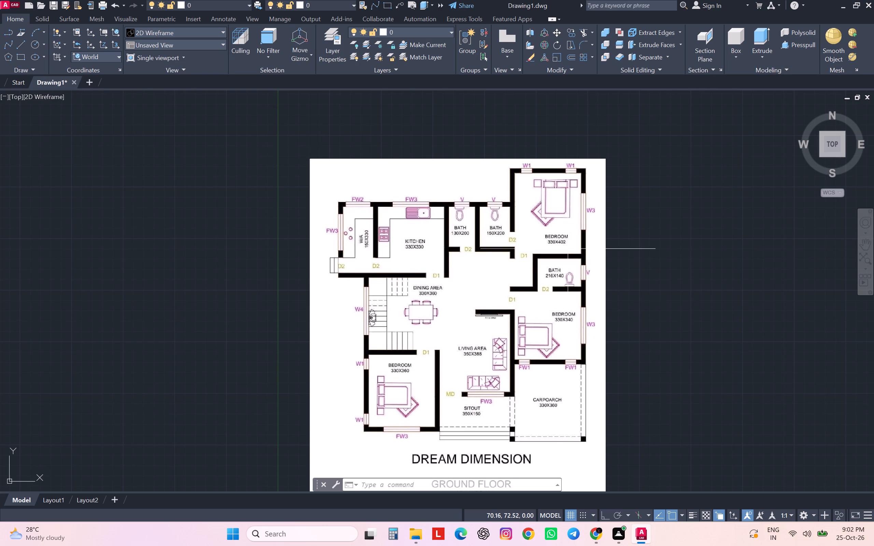
{"action": "scroll", "coordinate": [559, 267], "scroll_direction": "down", "scroll_amount": 1}
{"action": "middle_click_drag", "start_coordinate": [559, 267], "coordinate": [494, 253]}
{"action": "scroll", "coordinate": [493, 259], "scroll_direction": "up", "scroll_amount": 2}
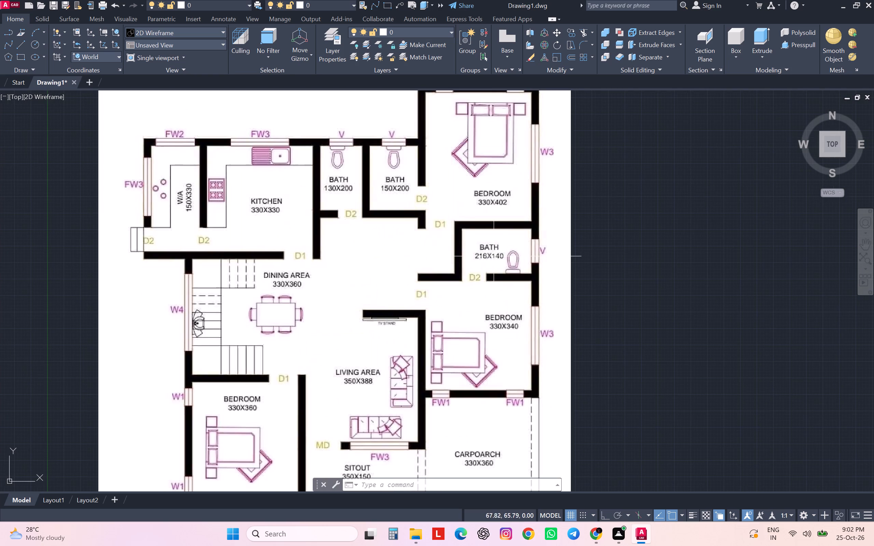
{"action": "scroll", "coordinate": [387, 277], "scroll_direction": "down", "scroll_amount": 1}
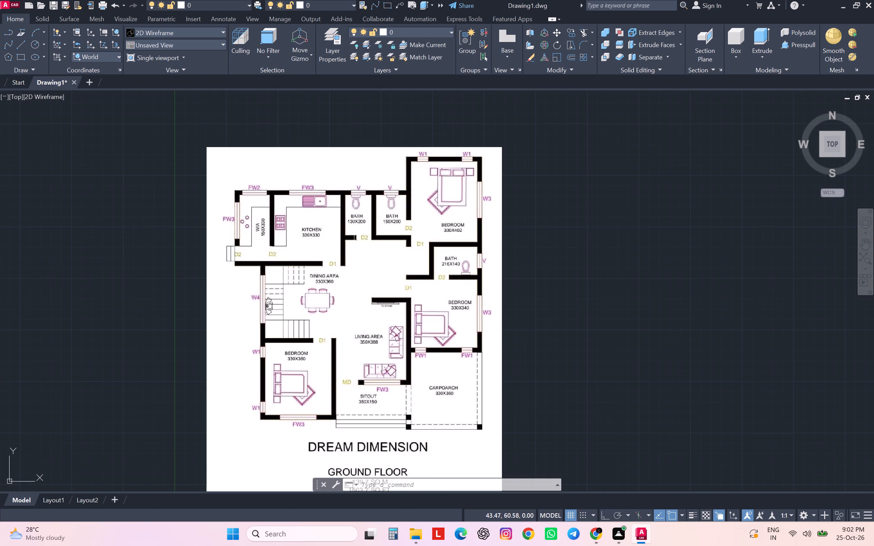
{"action": "scroll", "coordinate": [353, 281], "scroll_direction": "up", "scroll_amount": 1}
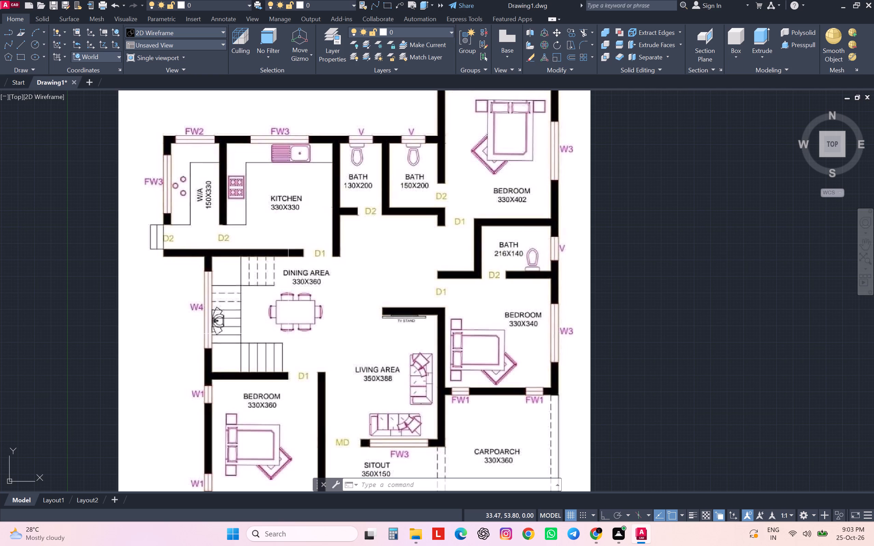
{"action": "scroll", "coordinate": [305, 295], "scroll_direction": "down", "scroll_amount": 1}
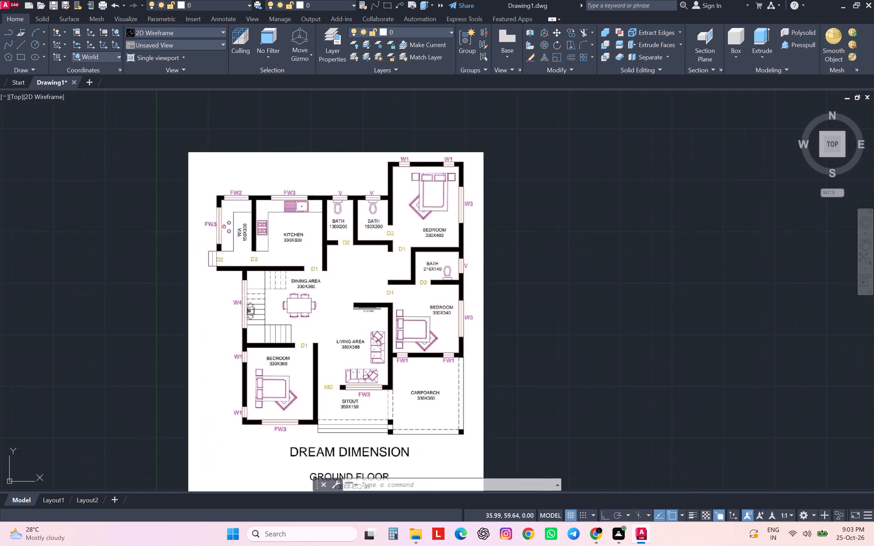
Turn on Ortho mode while trying to draw a vertical line beside the attached floor plan image.
{"action": "middle_click_drag", "start_coordinate": [274, 361], "coordinate": [279, 326]}
{"action": "scroll", "coordinate": [274, 344], "scroll_direction": "up", "scroll_amount": 2}
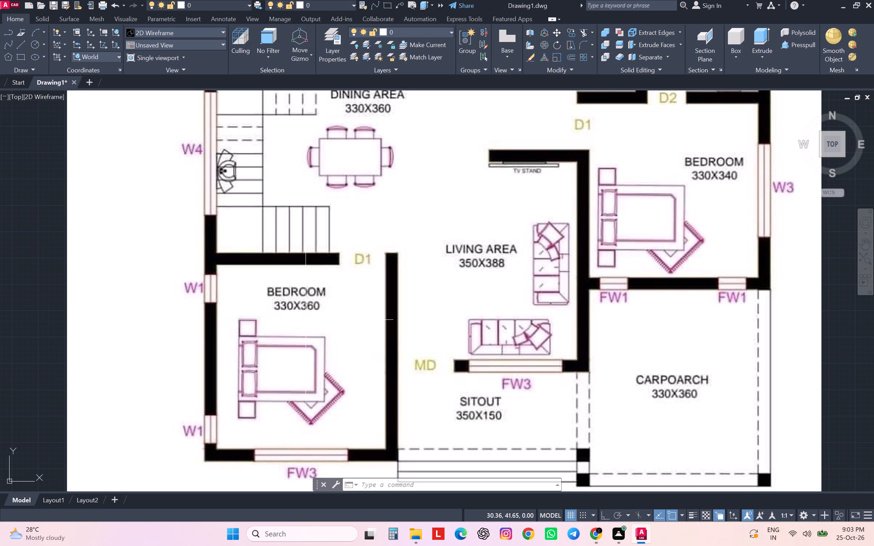
{"action": "scroll", "coordinate": [290, 318], "scroll_direction": "down", "scroll_amount": 6}
{"action": "scroll", "coordinate": [293, 316], "scroll_direction": "up", "scroll_amount": 1}
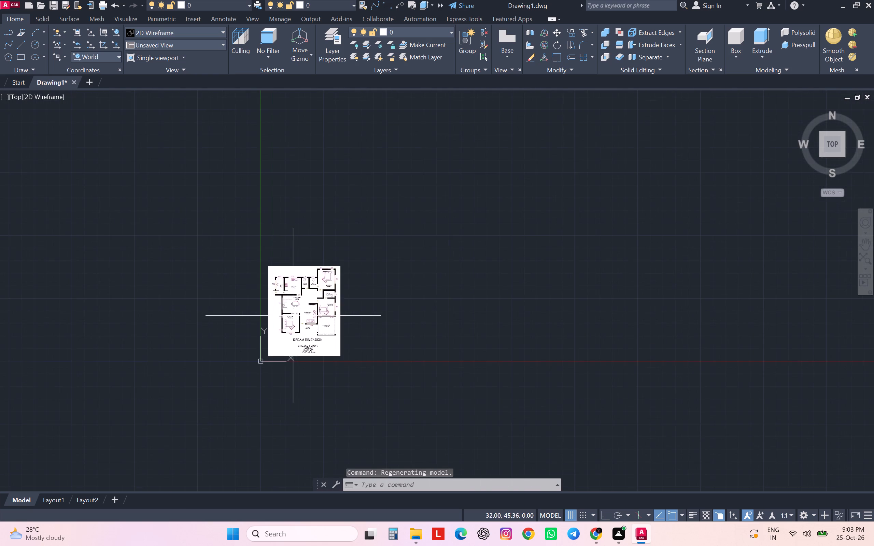
{"action": "scroll", "coordinate": [293, 316], "scroll_direction": "up", "scroll_amount": 2}
{"action": "key", "text": "l"}
{"action": "key", "text": "Return"}
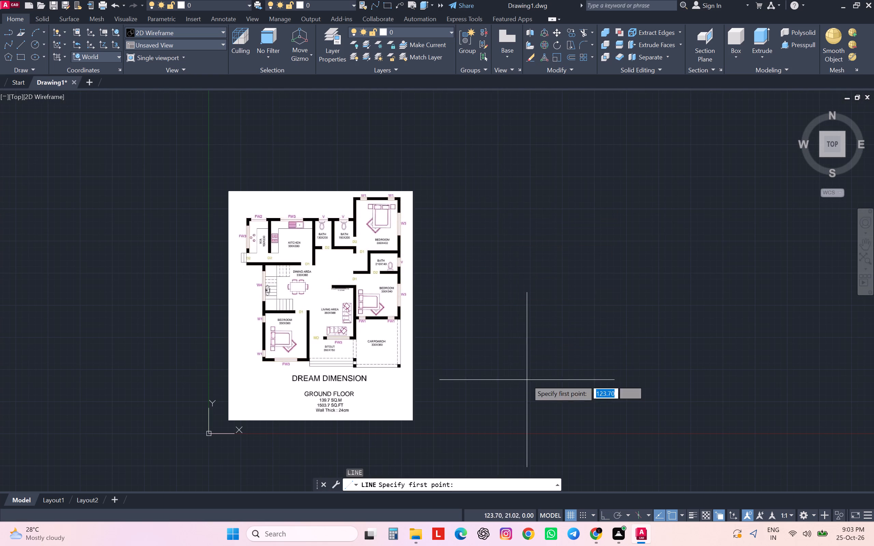
{"action": "scroll", "coordinate": [524, 397], "scroll_direction": "down", "scroll_amount": 1}
{"action": "left_click", "coordinate": [519, 410]}
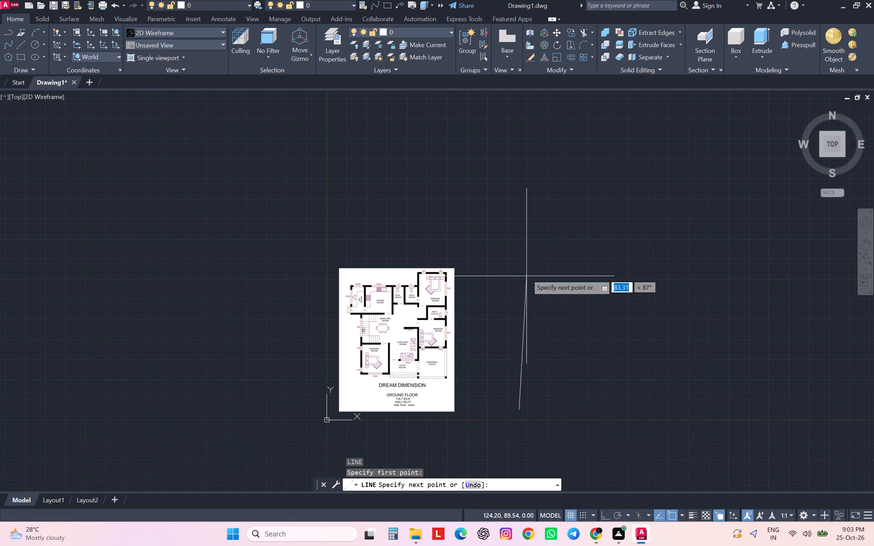
{"action": "key", "text": "F8"}
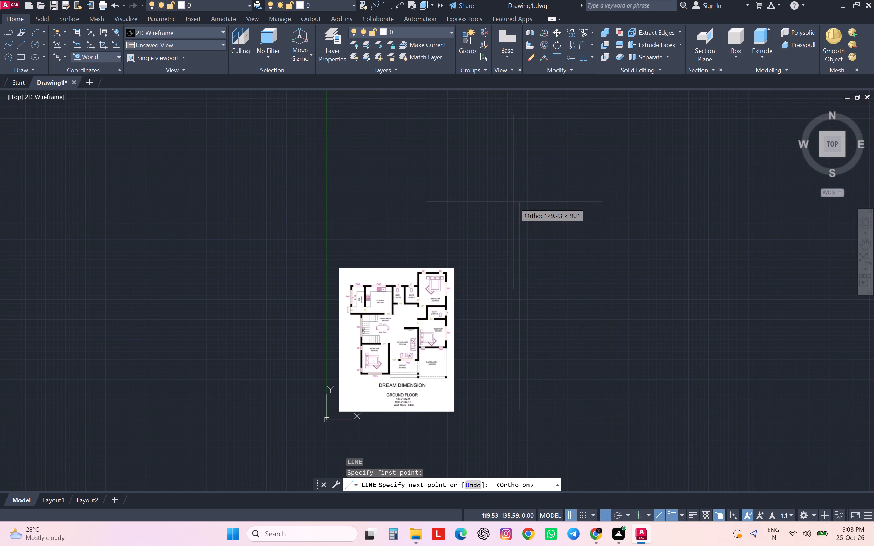
{"action": "key", "text": "End"}
{"action": "key", "text": "End"}
{"action": "key", "text": "Left"}
{"action": "key", "text": "Right"}
{"action": "key", "text": "Return"}
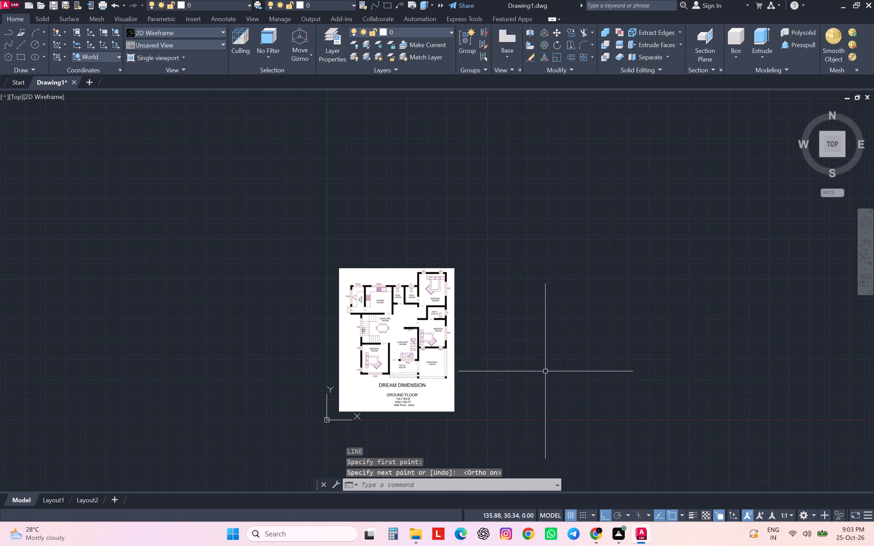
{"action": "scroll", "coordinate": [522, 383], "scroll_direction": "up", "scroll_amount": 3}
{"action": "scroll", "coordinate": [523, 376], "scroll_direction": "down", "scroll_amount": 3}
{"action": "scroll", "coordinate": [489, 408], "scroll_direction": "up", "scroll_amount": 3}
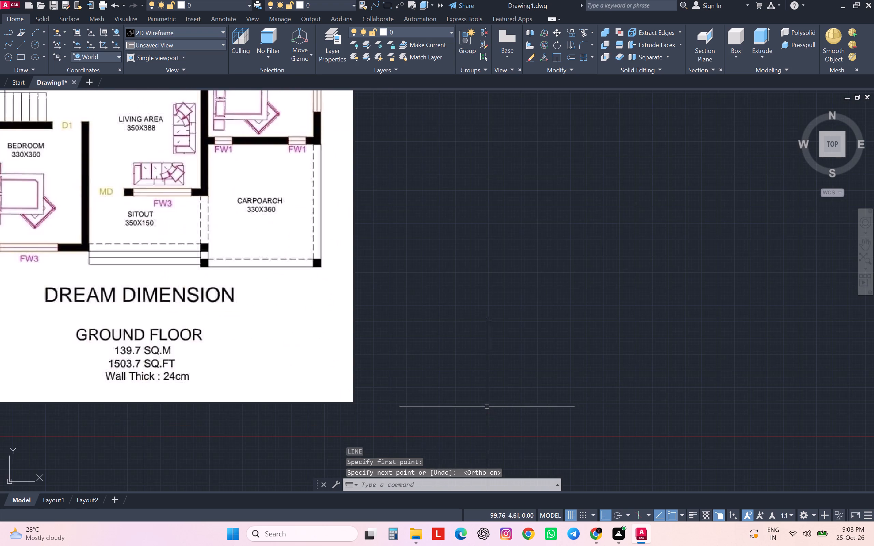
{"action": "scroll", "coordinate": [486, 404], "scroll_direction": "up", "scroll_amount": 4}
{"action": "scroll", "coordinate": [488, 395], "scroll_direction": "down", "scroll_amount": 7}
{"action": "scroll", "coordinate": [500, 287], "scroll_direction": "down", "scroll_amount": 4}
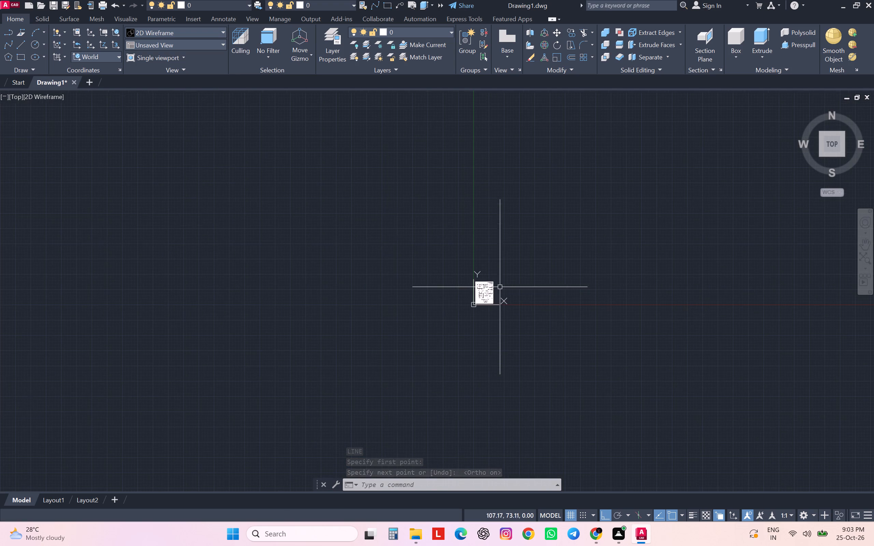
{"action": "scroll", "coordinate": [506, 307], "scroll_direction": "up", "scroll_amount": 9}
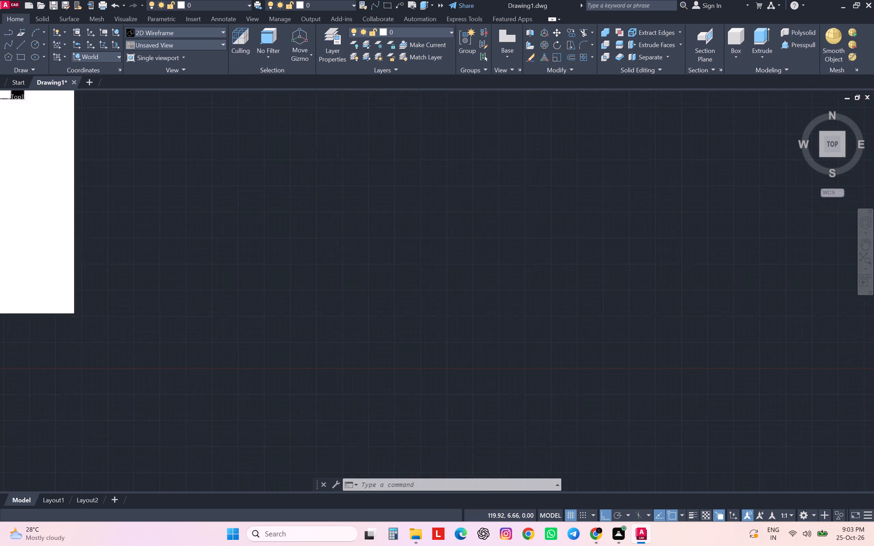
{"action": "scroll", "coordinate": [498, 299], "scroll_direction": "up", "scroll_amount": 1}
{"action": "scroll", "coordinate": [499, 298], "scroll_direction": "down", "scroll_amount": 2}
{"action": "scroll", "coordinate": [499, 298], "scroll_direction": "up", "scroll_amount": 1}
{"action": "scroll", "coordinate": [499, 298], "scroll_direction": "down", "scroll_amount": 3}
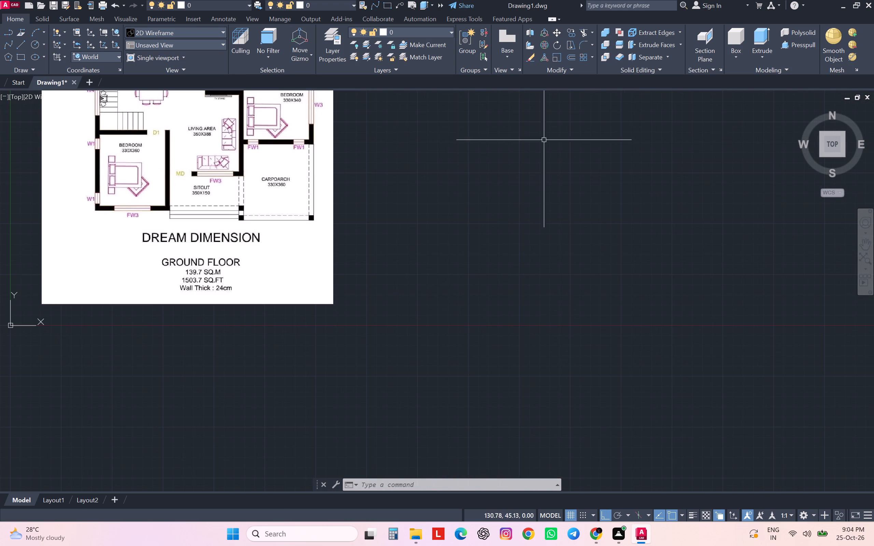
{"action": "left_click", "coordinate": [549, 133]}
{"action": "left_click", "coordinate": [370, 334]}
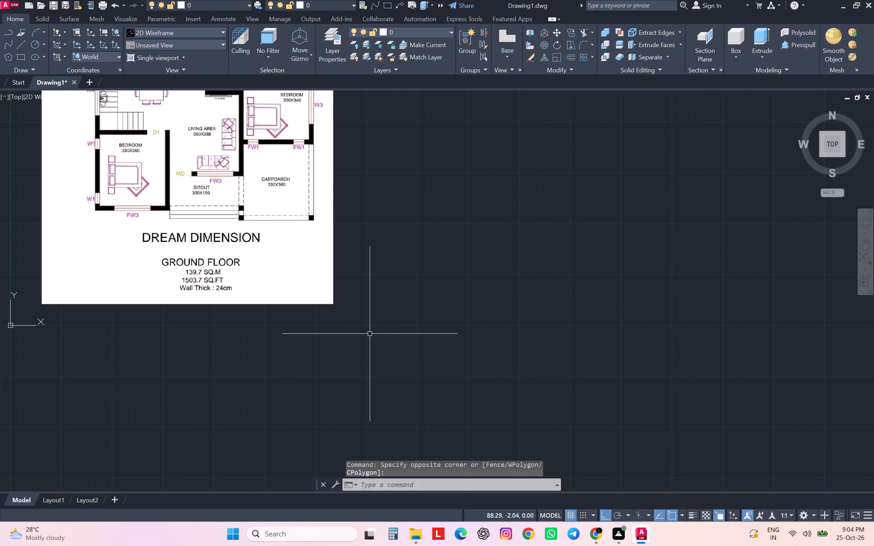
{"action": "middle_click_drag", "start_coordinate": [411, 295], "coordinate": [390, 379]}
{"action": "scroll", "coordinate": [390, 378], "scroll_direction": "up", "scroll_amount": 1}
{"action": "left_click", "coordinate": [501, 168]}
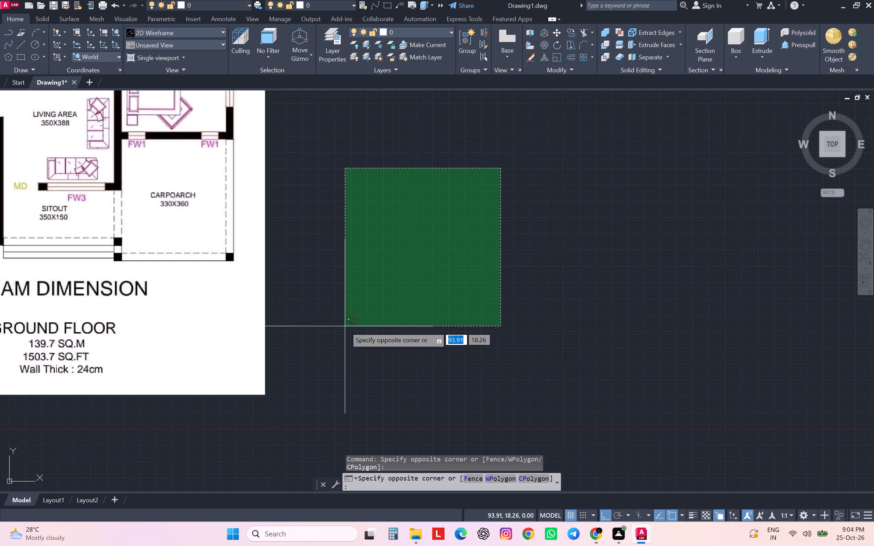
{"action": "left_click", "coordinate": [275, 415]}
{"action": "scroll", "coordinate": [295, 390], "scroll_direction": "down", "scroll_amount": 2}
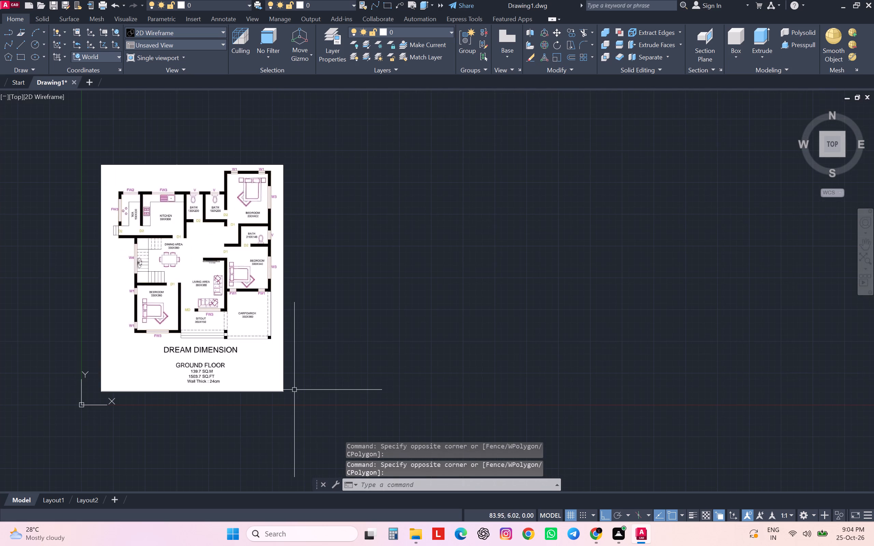
Measure the floor plan image's width along its bottom edge using an aligned dimension preview.
{"action": "key", "text": "d"}
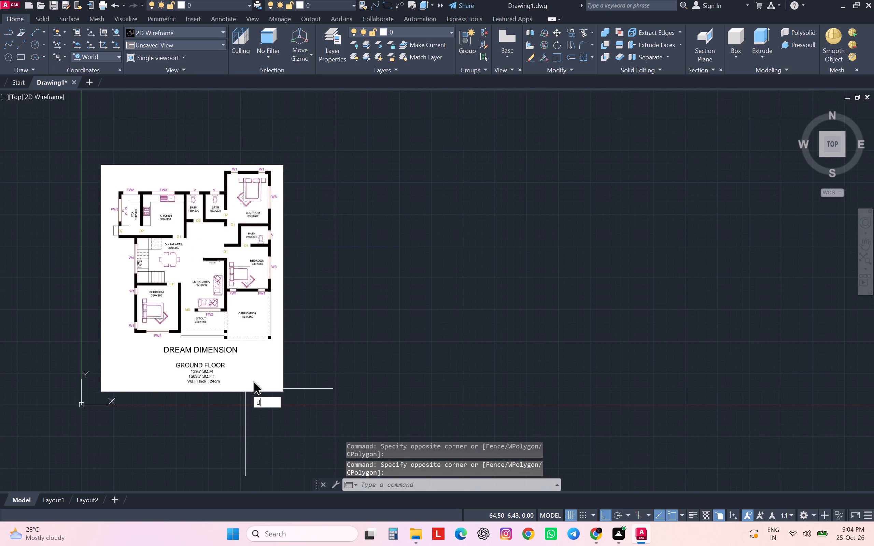
{"action": "key", "text": "a"}
{"action": "key", "text": "Return"}
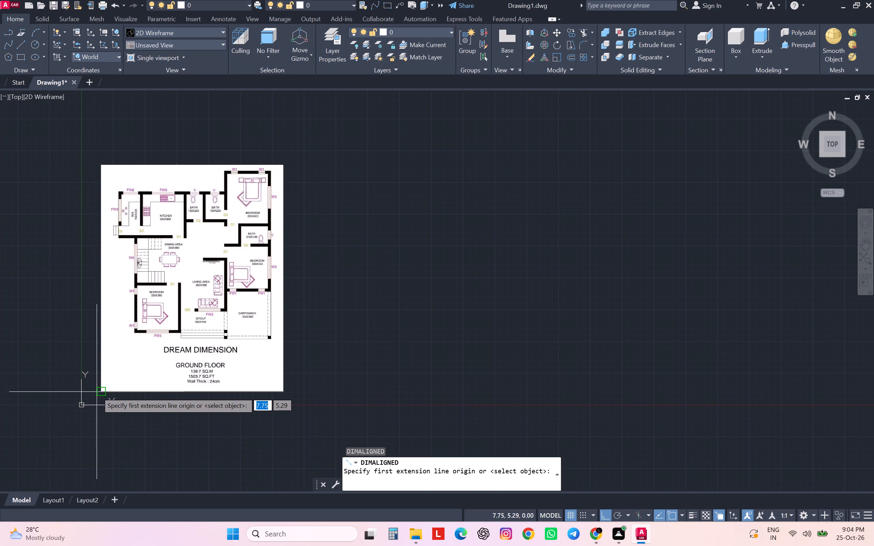
{"action": "left_click", "coordinate": [97, 394]}
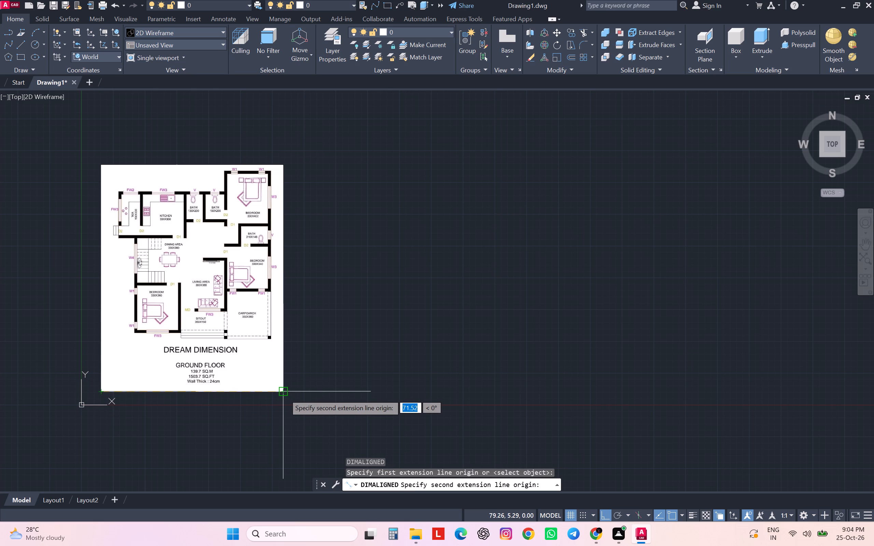
{"action": "left_click", "coordinate": [284, 394]}
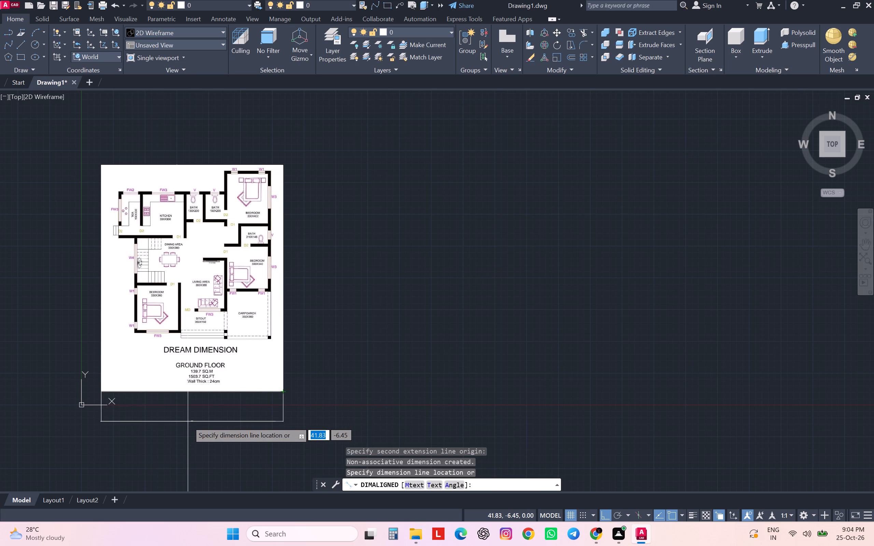
{"action": "scroll", "coordinate": [188, 421], "scroll_direction": "up", "scroll_amount": 6}
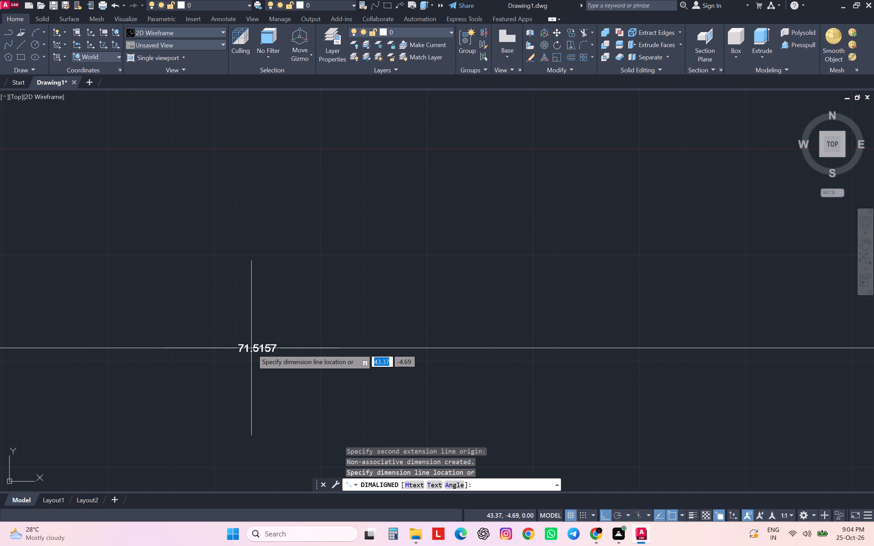
{"action": "scroll", "coordinate": [252, 346], "scroll_direction": "down", "scroll_amount": 3}
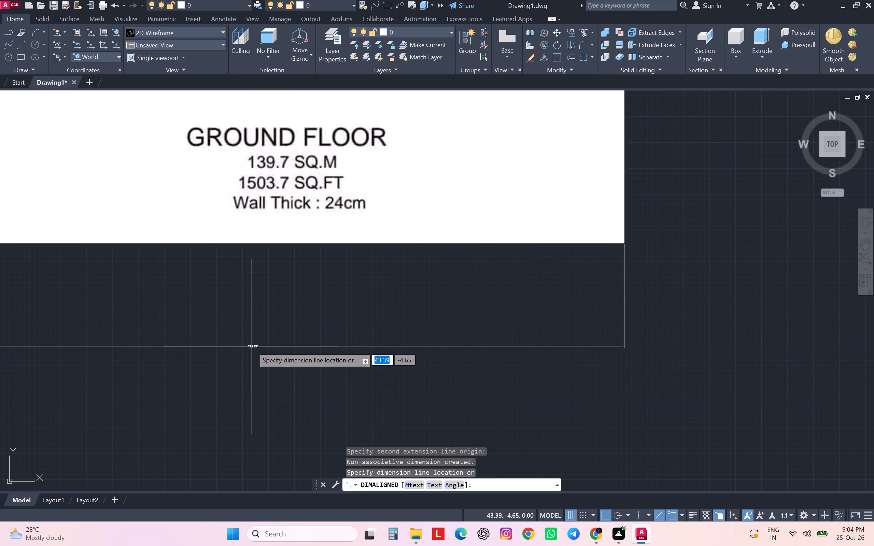
{"action": "scroll", "coordinate": [252, 346], "scroll_direction": "down", "scroll_amount": 3}
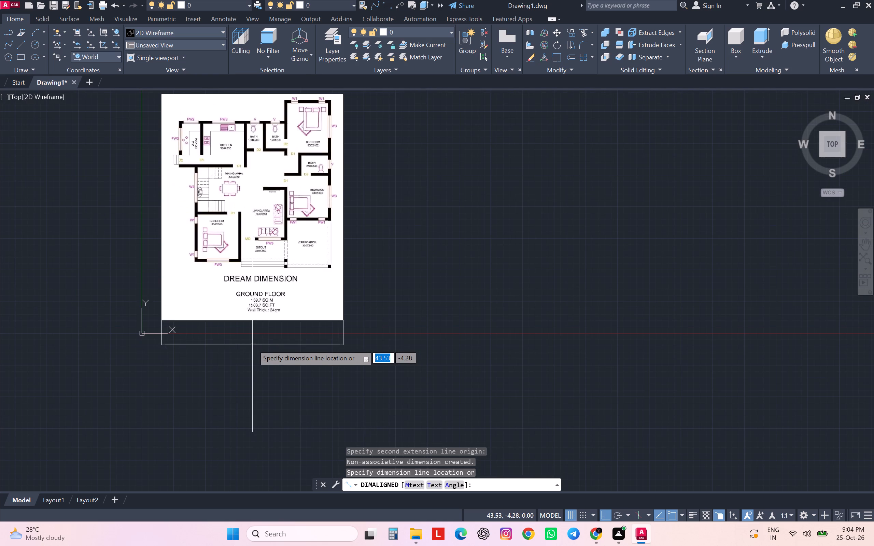
{"action": "scroll", "coordinate": [256, 341], "scroll_direction": "up", "scroll_amount": 10}
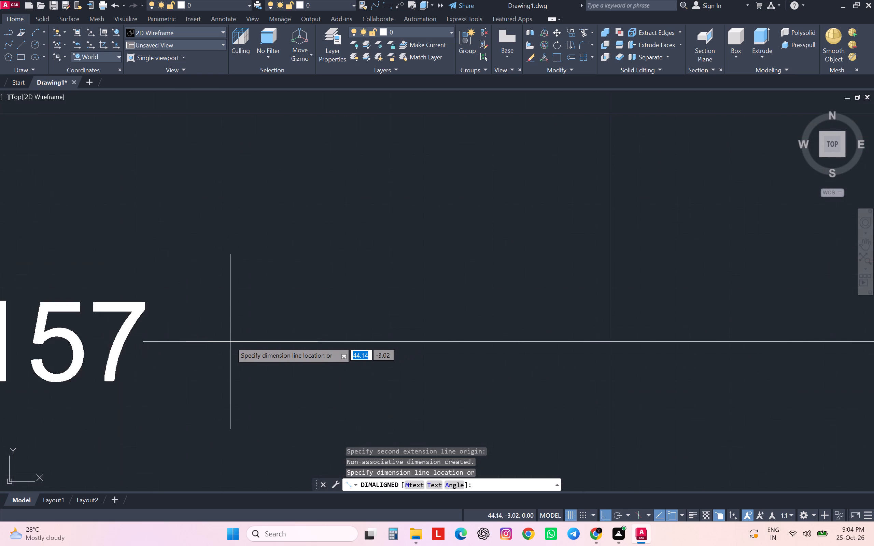
{"action": "scroll", "coordinate": [230, 342], "scroll_direction": "up", "scroll_amount": 2}
{"action": "scroll", "coordinate": [230, 342], "scroll_direction": "down", "scroll_amount": 5}
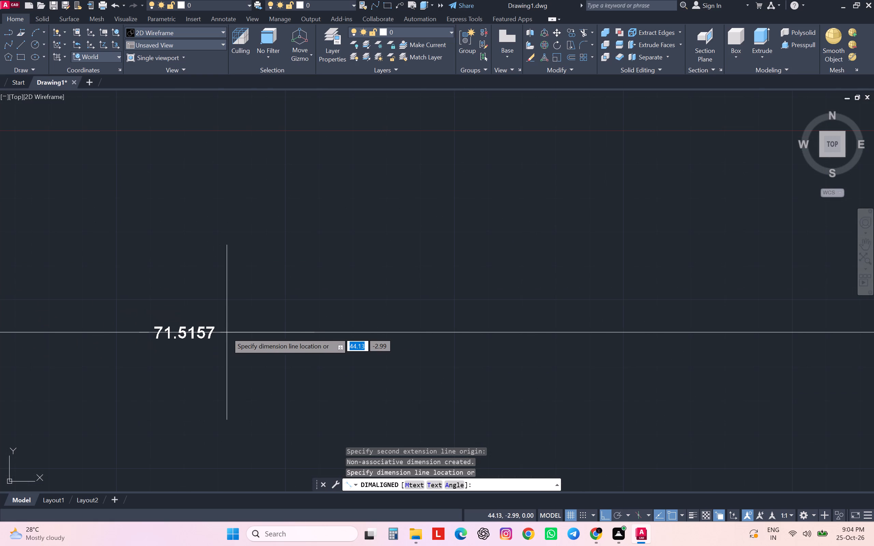
{"action": "key", "text": "Escape"}
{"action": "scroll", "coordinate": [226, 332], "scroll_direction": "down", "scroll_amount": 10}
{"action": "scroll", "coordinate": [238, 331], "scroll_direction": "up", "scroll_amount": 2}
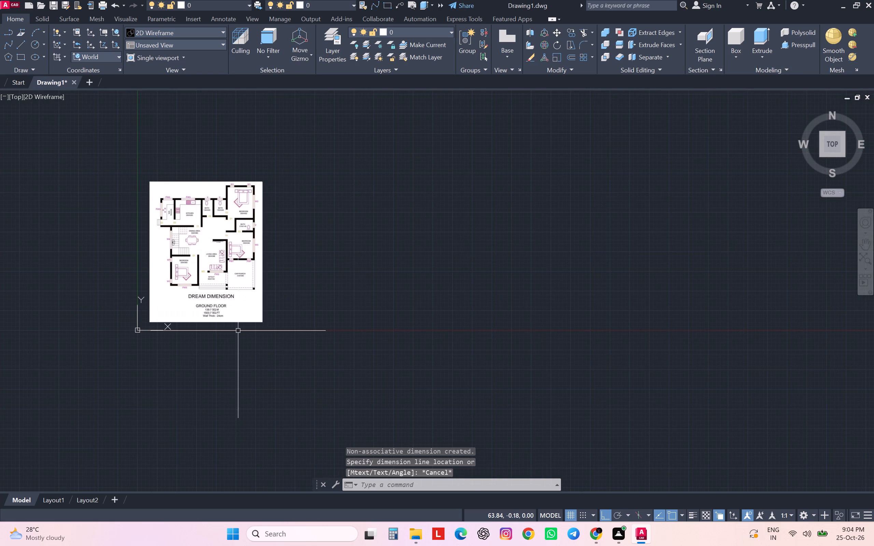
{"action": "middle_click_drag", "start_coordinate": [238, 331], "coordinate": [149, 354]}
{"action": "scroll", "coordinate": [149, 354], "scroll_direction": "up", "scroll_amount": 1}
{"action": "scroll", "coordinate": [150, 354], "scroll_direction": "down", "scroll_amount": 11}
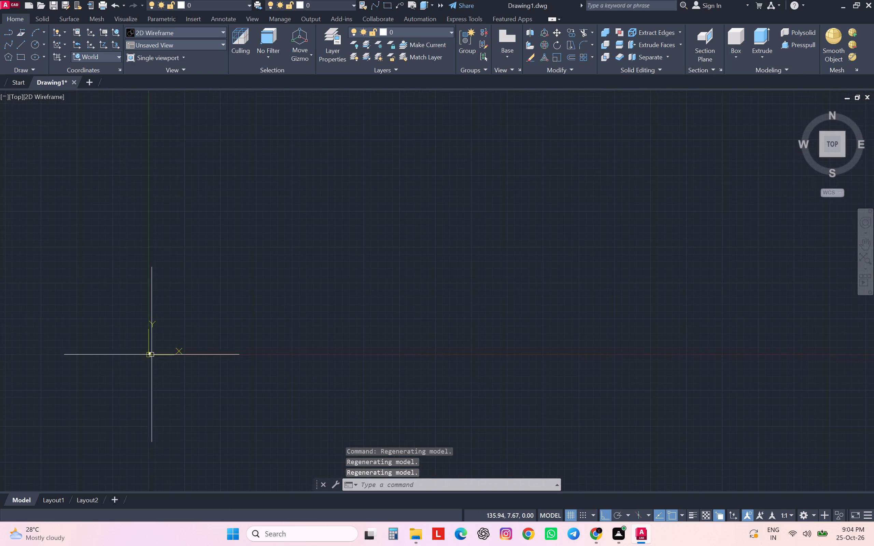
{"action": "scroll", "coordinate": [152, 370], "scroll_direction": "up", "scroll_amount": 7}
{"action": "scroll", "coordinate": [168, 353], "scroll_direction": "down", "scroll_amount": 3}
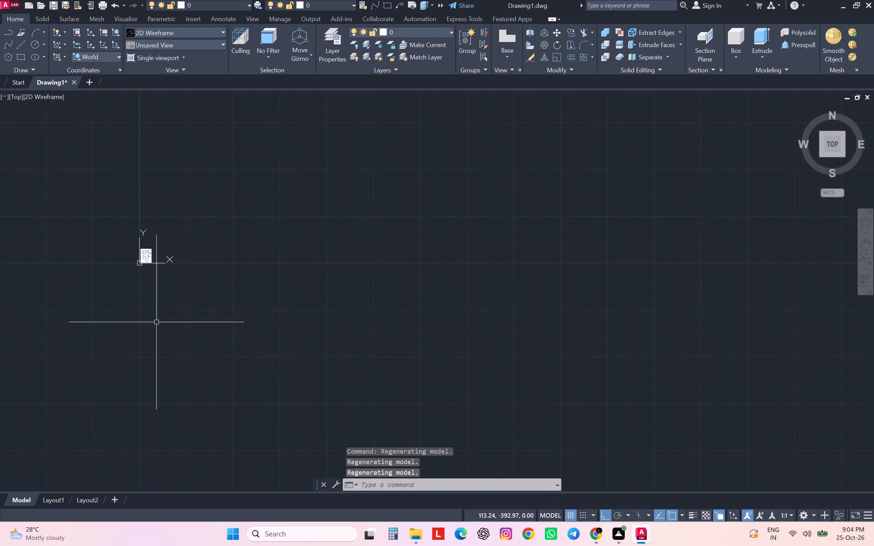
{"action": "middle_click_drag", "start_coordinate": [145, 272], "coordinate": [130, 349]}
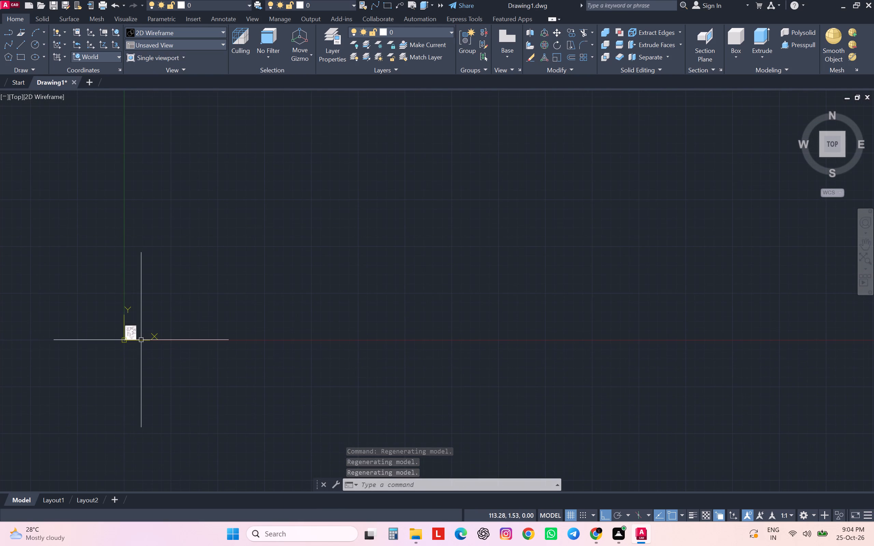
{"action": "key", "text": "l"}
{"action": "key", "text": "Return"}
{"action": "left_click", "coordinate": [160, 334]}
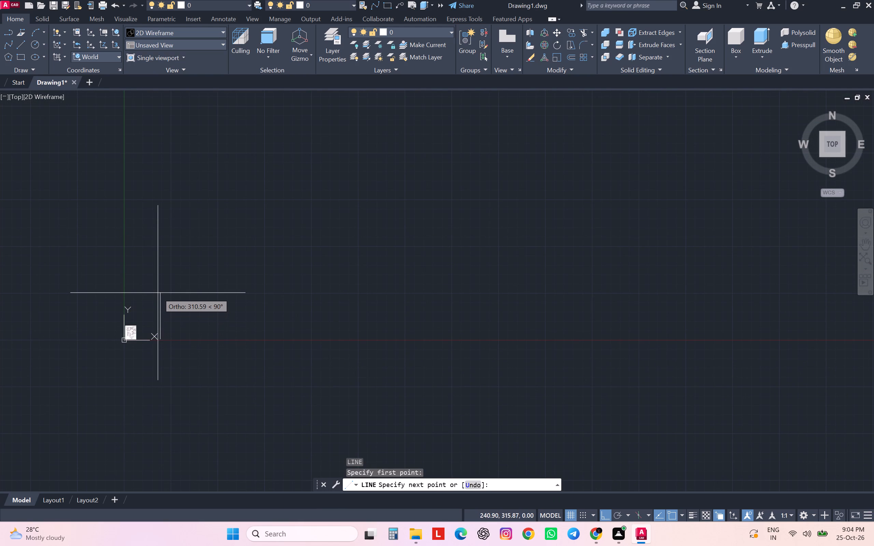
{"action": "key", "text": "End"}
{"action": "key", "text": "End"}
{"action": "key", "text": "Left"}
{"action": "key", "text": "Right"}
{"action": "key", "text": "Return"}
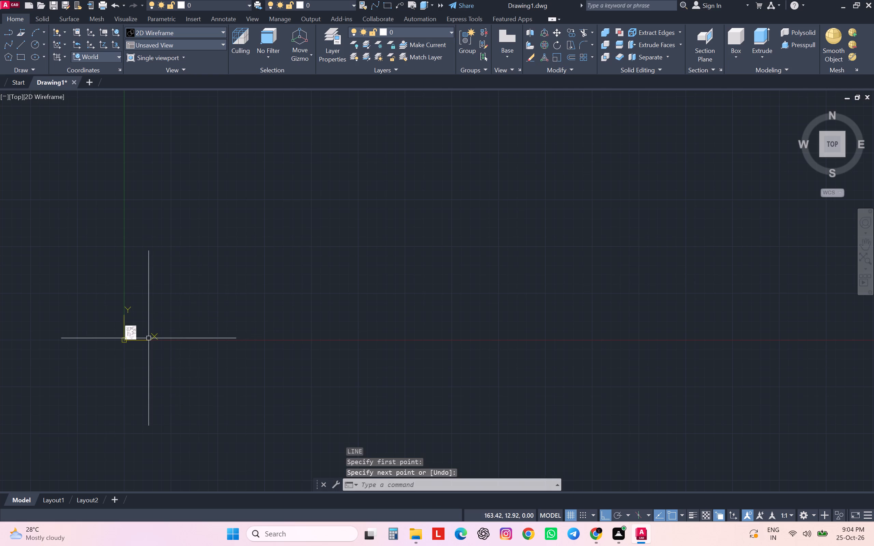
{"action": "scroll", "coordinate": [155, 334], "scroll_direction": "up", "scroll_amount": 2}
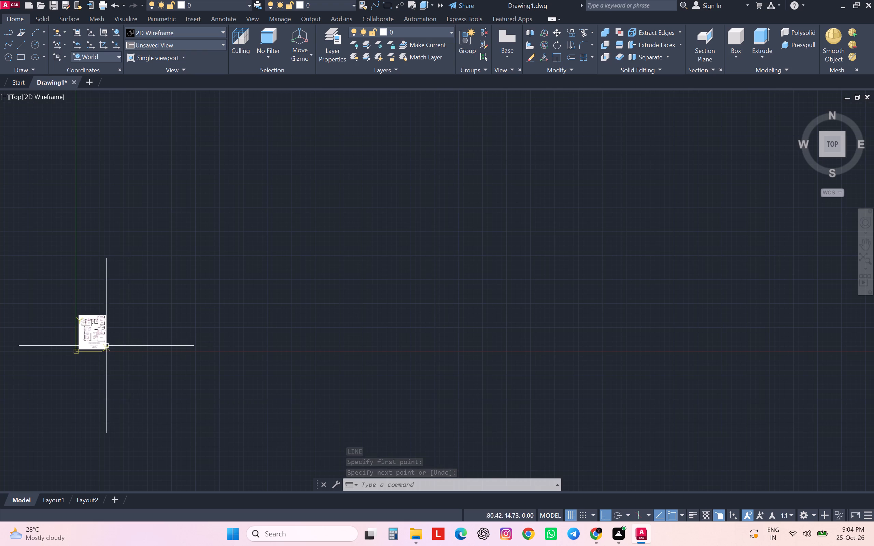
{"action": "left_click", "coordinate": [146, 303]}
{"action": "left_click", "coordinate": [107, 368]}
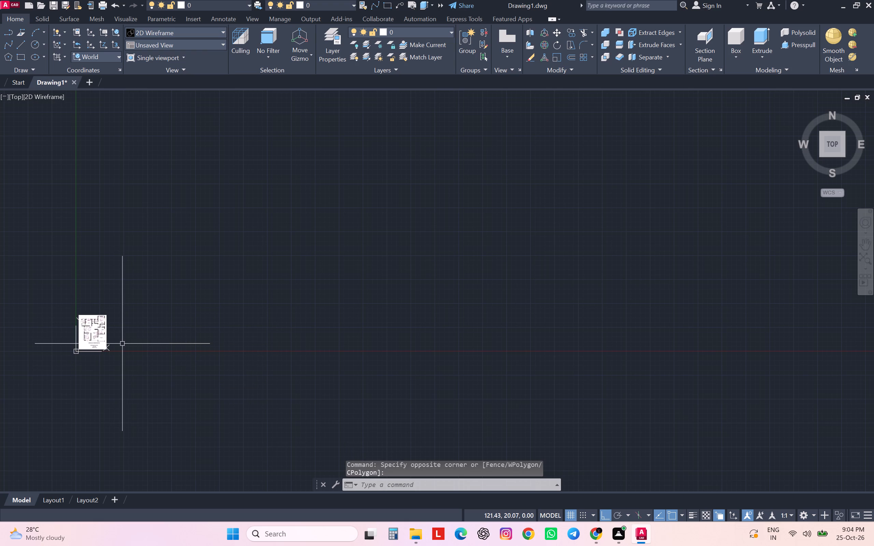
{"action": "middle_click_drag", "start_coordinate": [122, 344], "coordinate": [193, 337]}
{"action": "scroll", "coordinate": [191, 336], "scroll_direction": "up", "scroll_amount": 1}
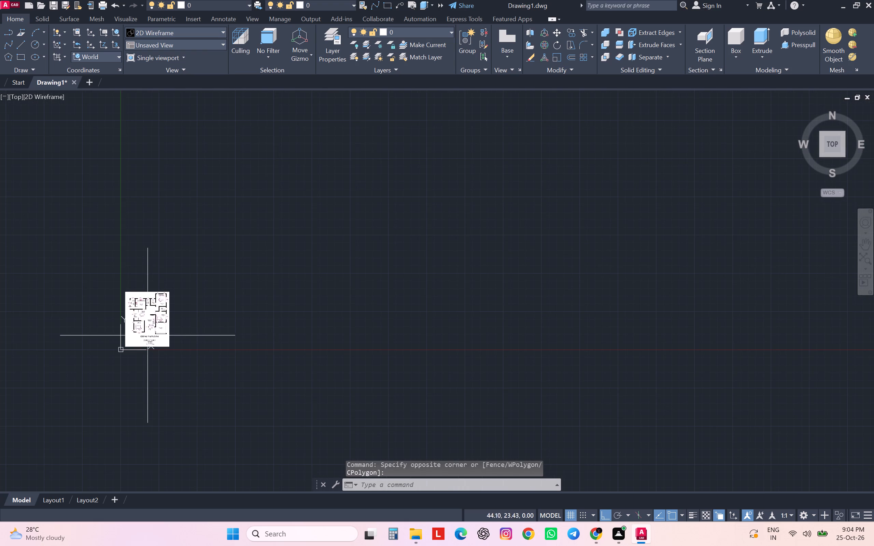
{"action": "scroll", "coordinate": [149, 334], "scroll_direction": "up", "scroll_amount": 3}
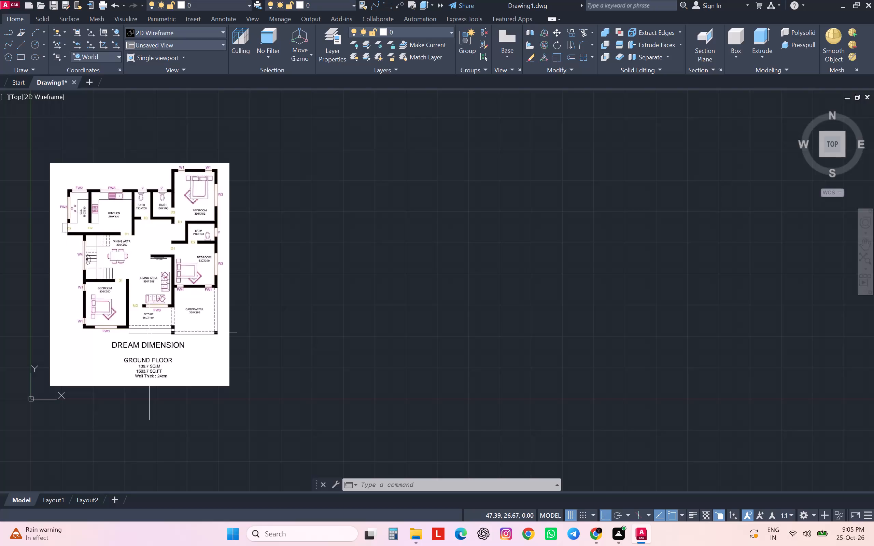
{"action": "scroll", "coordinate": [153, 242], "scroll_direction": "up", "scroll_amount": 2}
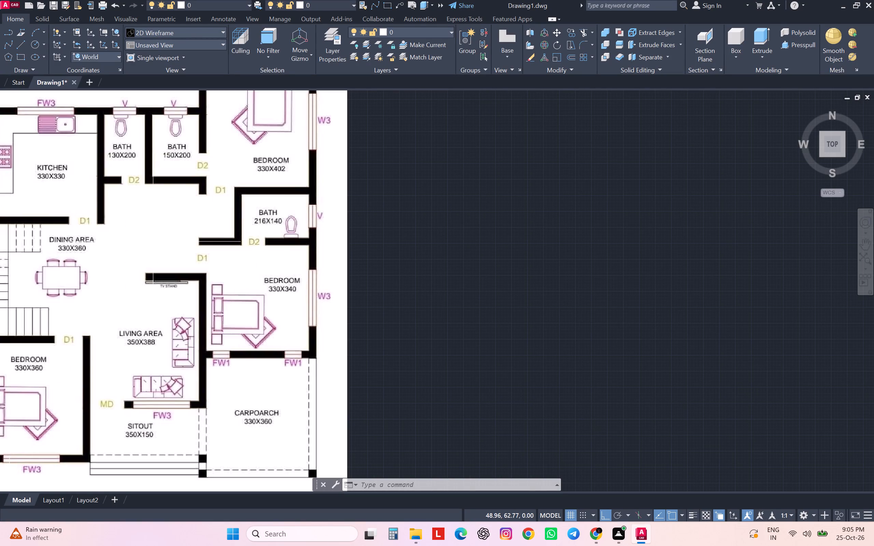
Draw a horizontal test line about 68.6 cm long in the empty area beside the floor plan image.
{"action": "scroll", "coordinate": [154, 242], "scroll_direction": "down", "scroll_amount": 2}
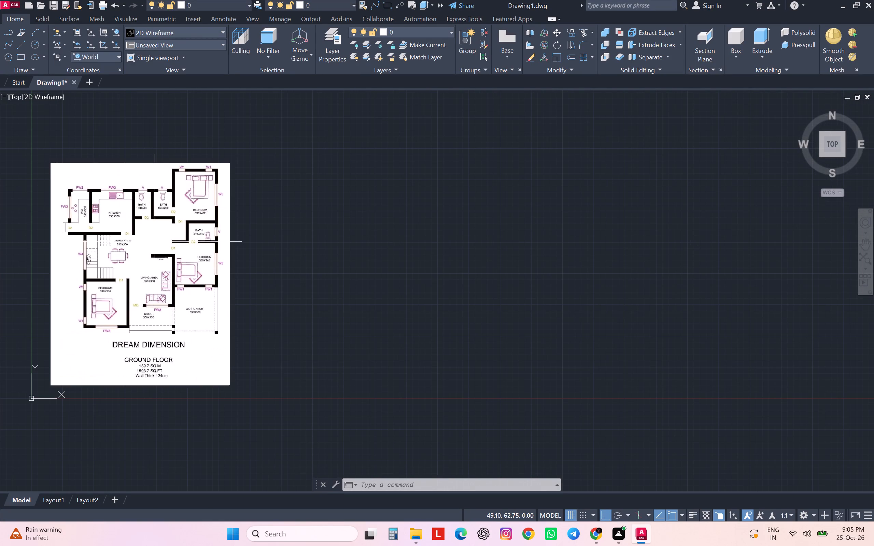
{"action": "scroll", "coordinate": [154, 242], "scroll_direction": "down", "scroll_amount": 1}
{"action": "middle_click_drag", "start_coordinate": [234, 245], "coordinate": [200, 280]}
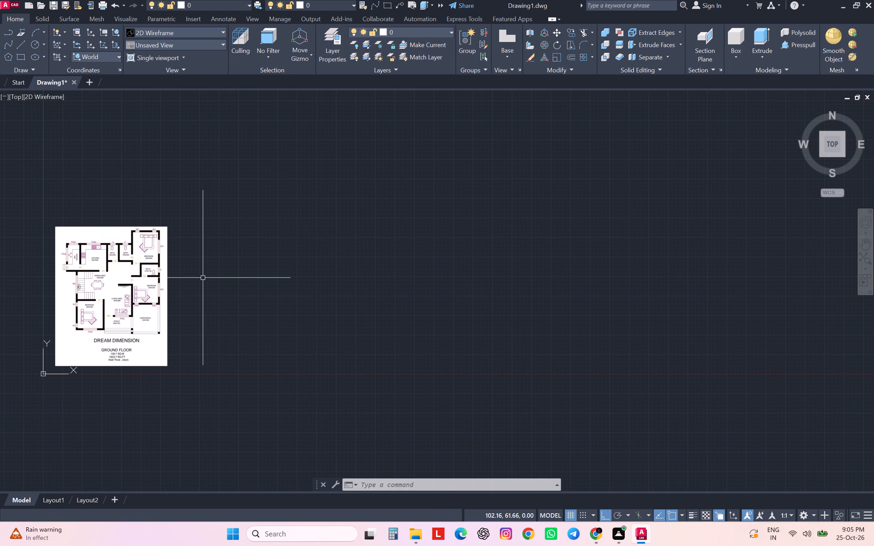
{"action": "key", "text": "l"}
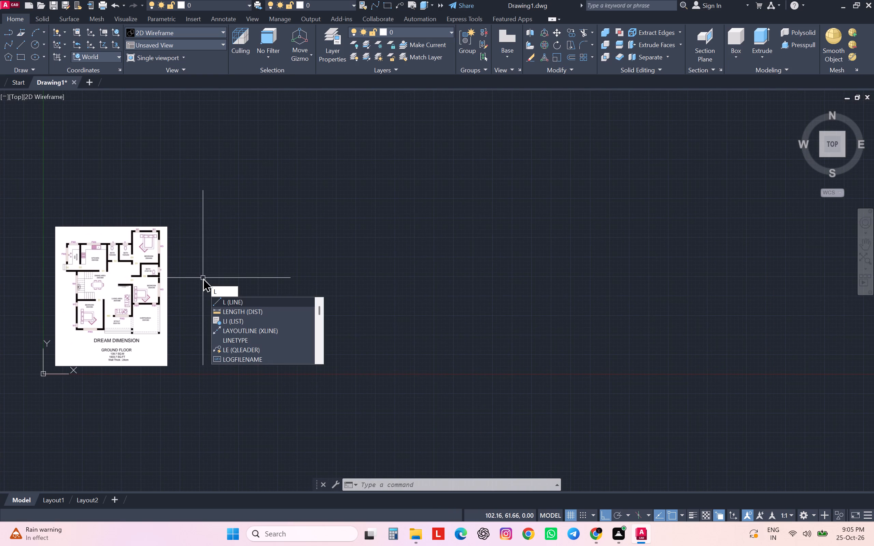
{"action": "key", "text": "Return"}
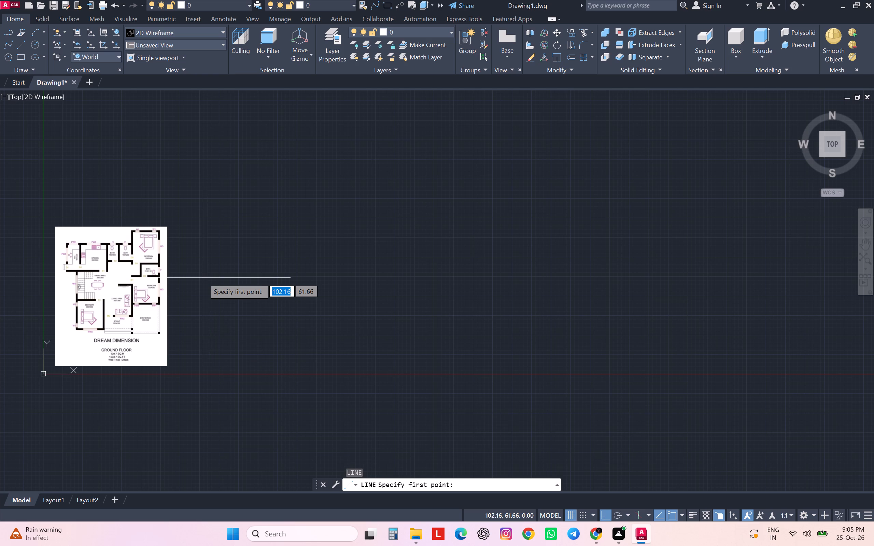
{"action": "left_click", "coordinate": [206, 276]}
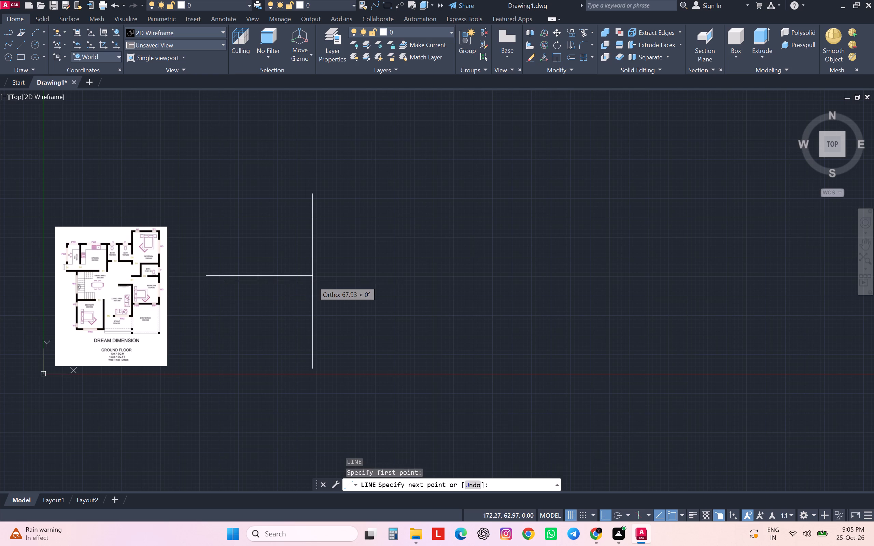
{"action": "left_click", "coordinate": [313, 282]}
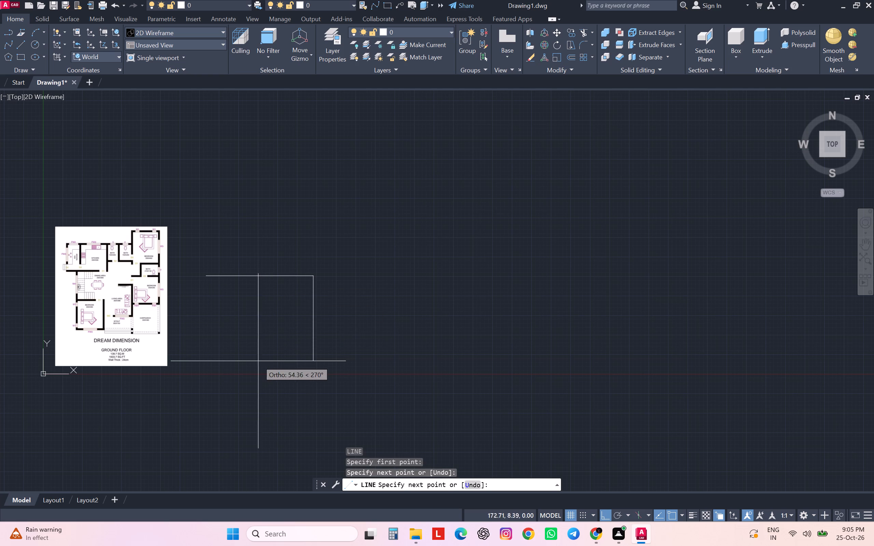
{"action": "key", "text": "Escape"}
Measure the horizontal test line's length using an aligned dimension preview.
{"action": "type", "text": "da"}
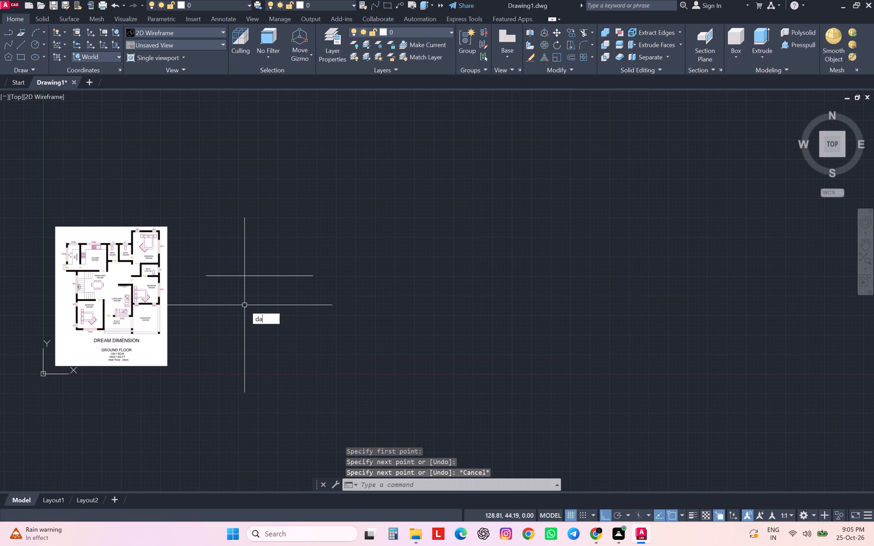
{"action": "key", "text": "Return"}
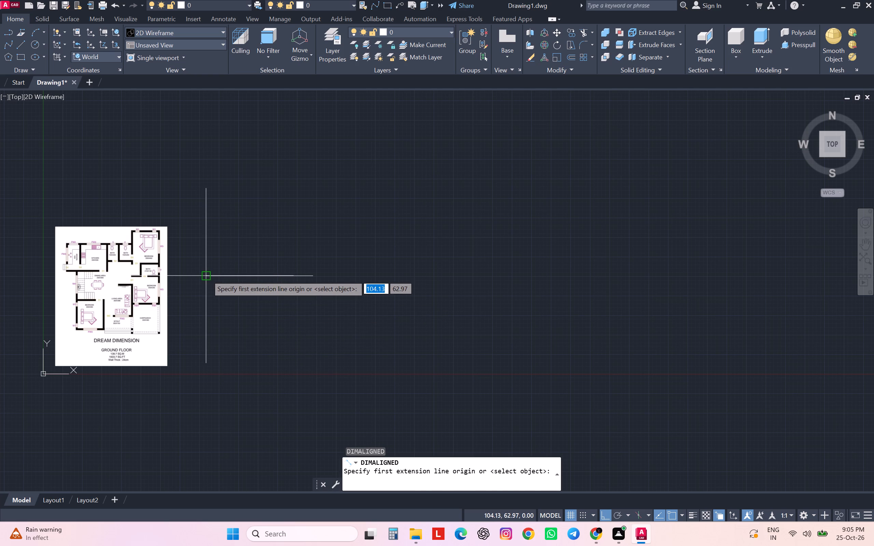
{"action": "left_click", "coordinate": [207, 275]}
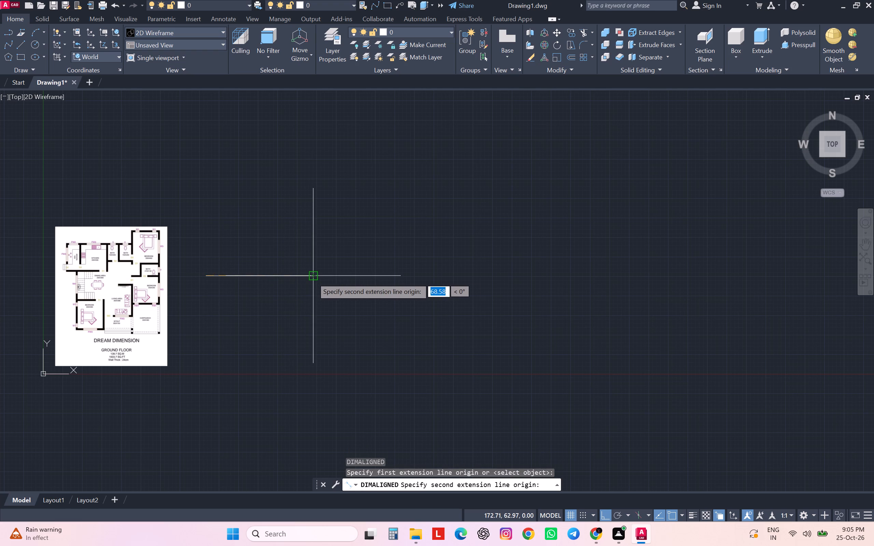
{"action": "left_click", "coordinate": [312, 278]}
{"action": "scroll", "coordinate": [266, 284], "scroll_direction": "up", "scroll_amount": 3}
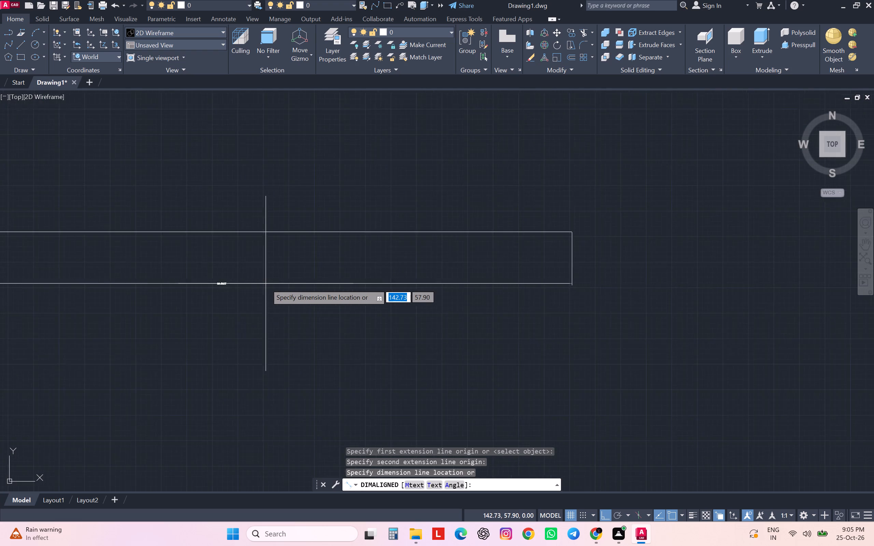
{"action": "scroll", "coordinate": [266, 284], "scroll_direction": "up", "scroll_amount": 3}
{"action": "scroll", "coordinate": [266, 284], "scroll_direction": "down", "scroll_amount": 7}
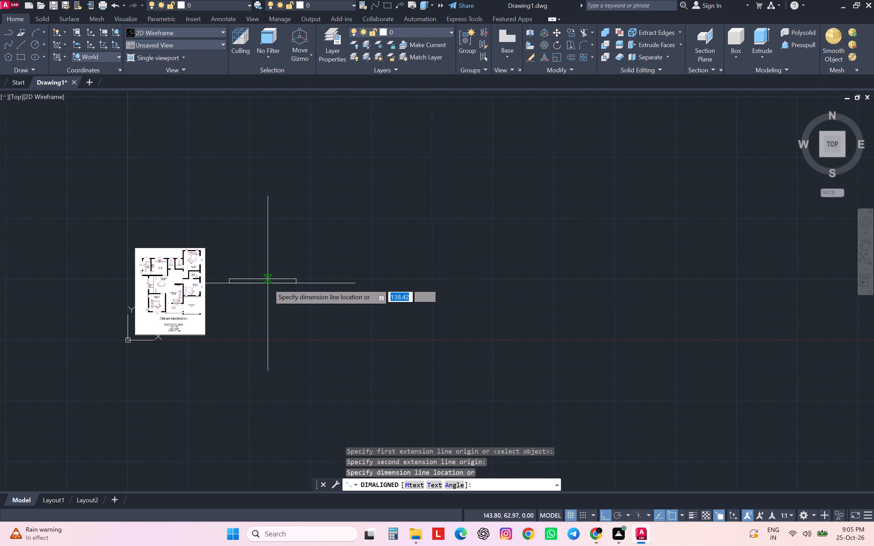
{"action": "scroll", "coordinate": [268, 283], "scroll_direction": "down", "scroll_amount": 5}
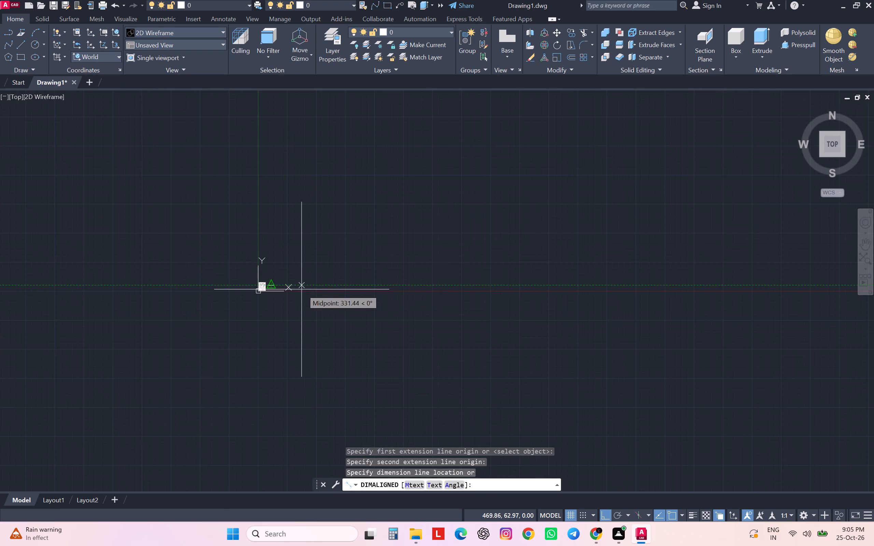
{"action": "scroll", "coordinate": [301, 289], "scroll_direction": "up", "scroll_amount": 3}
{"action": "scroll", "coordinate": [154, 280], "scroll_direction": "up", "scroll_amount": 5}
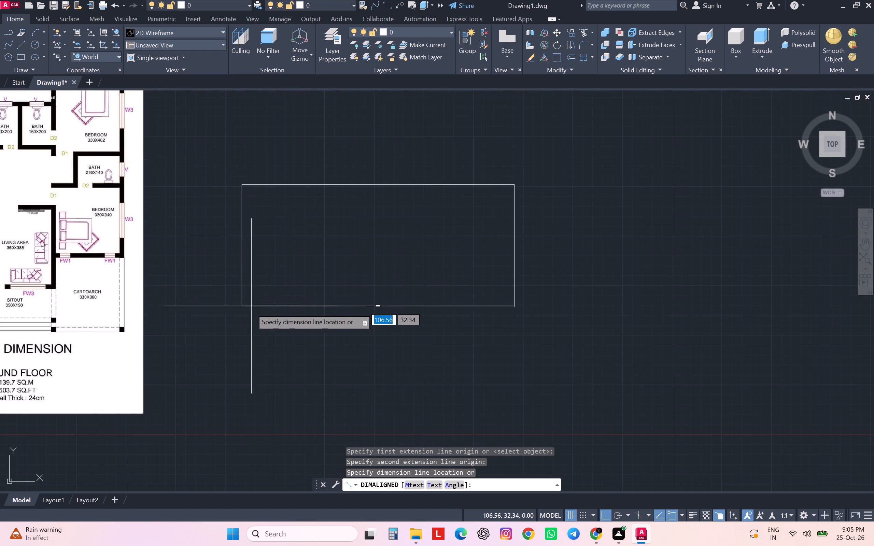
{"action": "key", "text": "Escape"}
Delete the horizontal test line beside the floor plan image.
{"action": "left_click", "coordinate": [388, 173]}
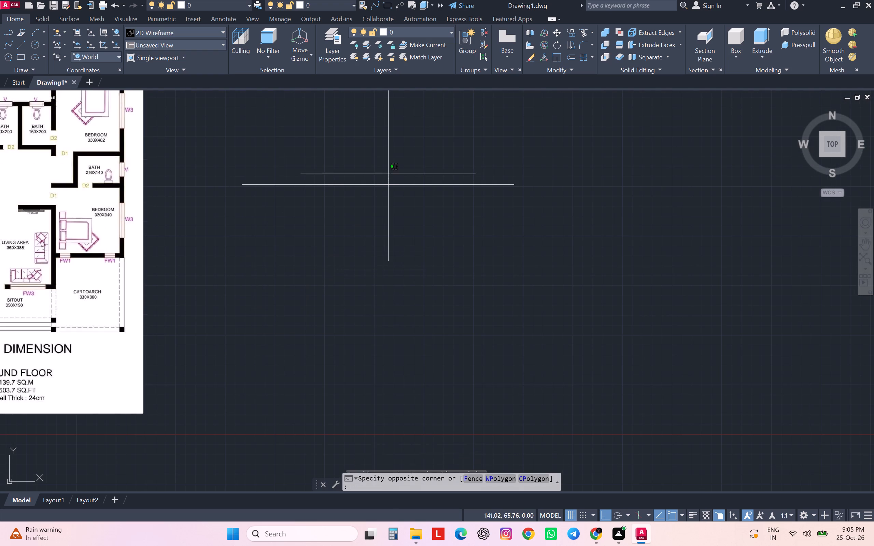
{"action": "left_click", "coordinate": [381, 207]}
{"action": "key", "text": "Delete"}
Draw a vertical line 1146 cm long, running upward from a point just right of the floor plan image.
{"action": "scroll", "coordinate": [382, 209], "scroll_direction": "down", "scroll_amount": 1}
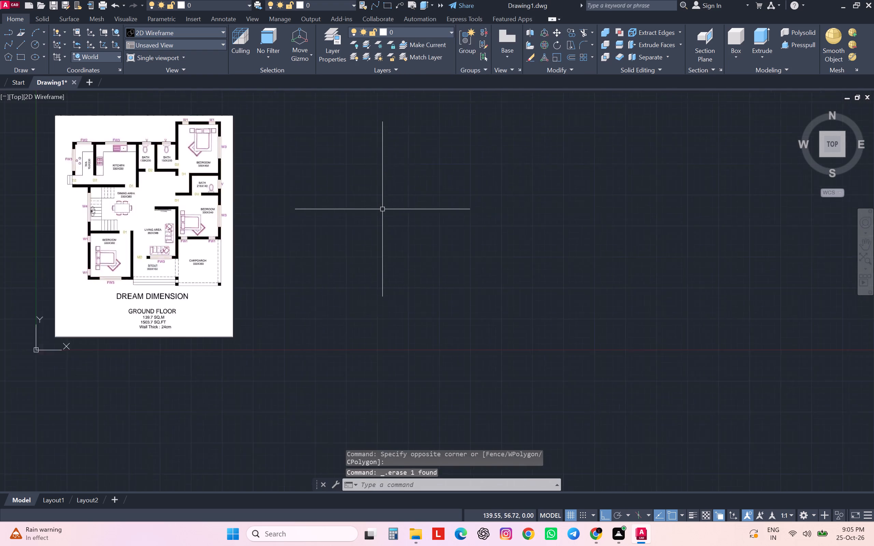
{"action": "scroll", "coordinate": [382, 209], "scroll_direction": "down", "scroll_amount": 1}
{"action": "middle_click_drag", "start_coordinate": [354, 273], "coordinate": [348, 299]}
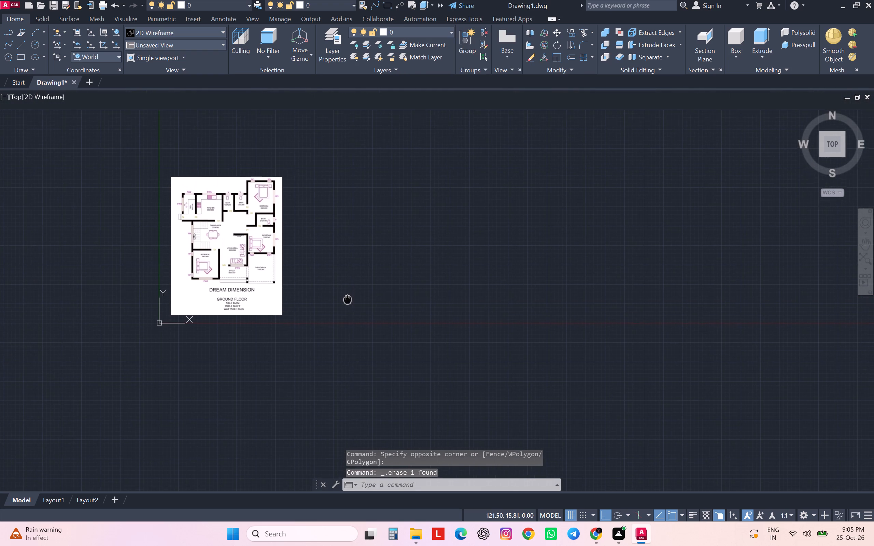
{"action": "middle_click_drag", "start_coordinate": [348, 299], "coordinate": [348, 299]}
{"action": "key", "text": "l"}
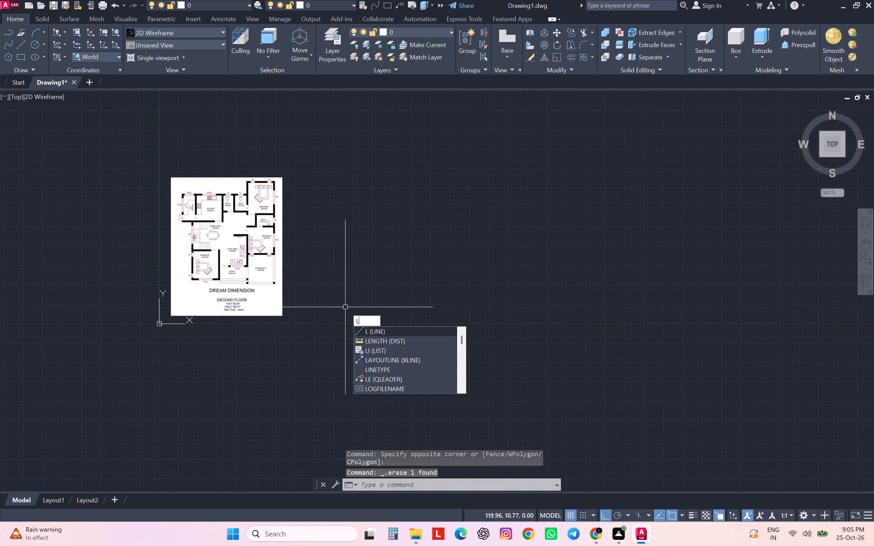
{"action": "key", "text": "Return"}
{"action": "left_click", "coordinate": [348, 310]}
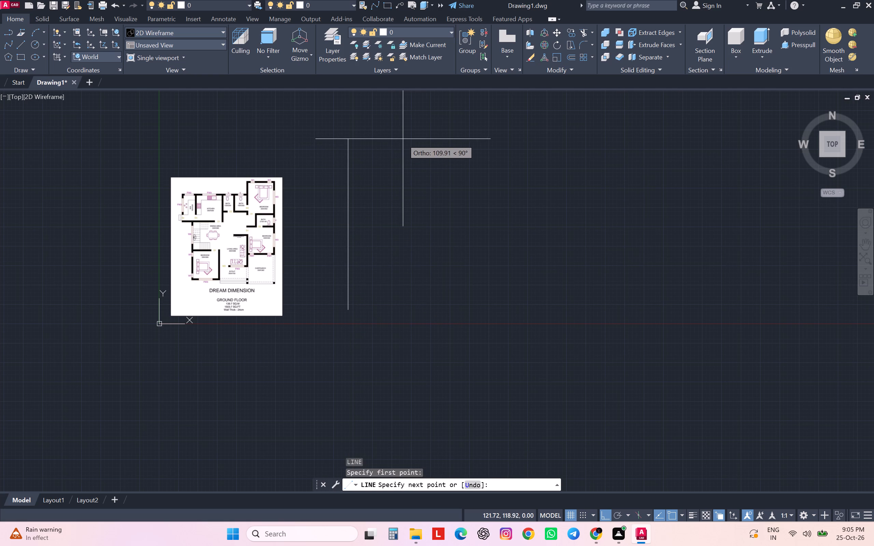
{"action": "middle_click_drag", "start_coordinate": [399, 135], "coordinate": [398, 183]}
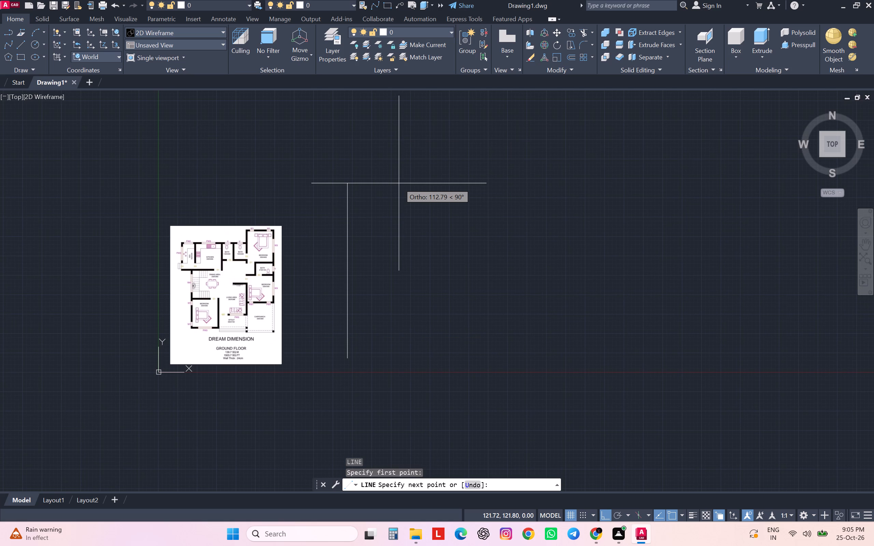
{"action": "key", "text": "End"}
{"action": "key", "text": "End"}
{"action": "key", "text": "Left"}
{"action": "key", "text": "Right"}
{"action": "key", "text": "End"}
{"action": "type", "text": "1146"}
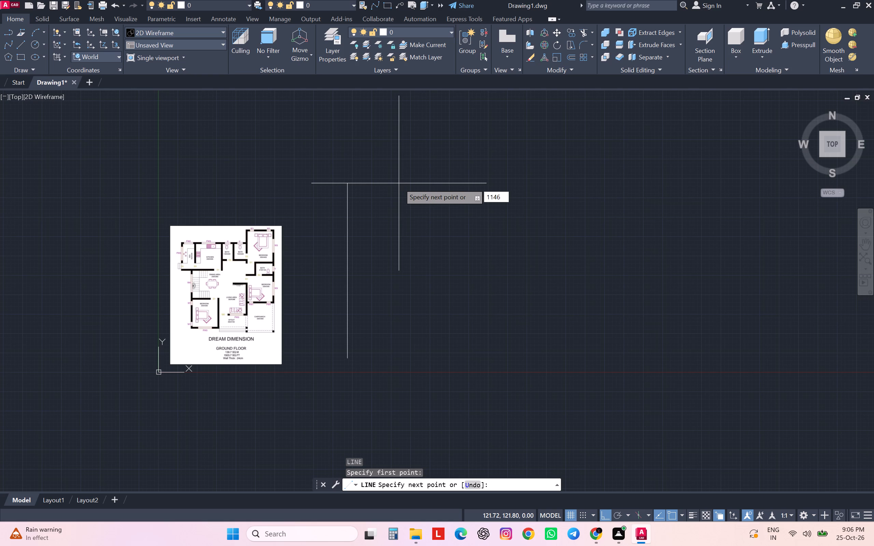
{"action": "key", "text": "Return"}
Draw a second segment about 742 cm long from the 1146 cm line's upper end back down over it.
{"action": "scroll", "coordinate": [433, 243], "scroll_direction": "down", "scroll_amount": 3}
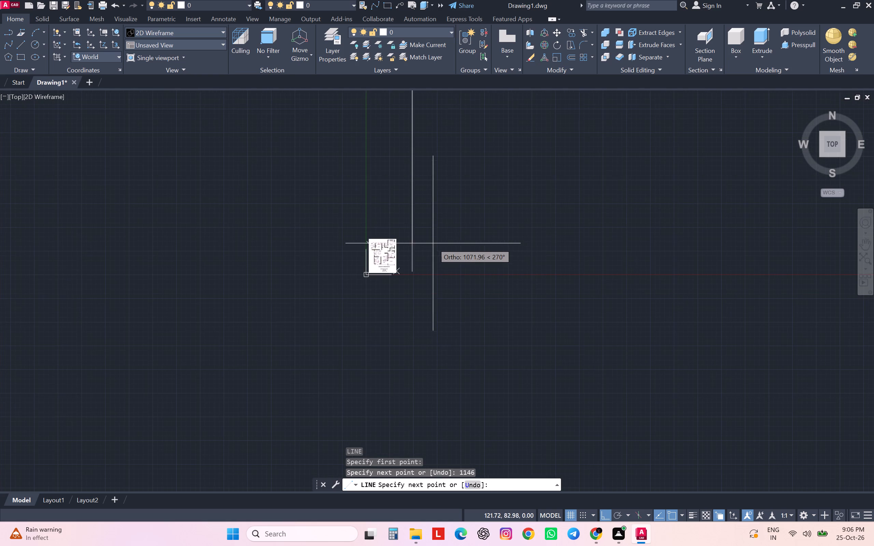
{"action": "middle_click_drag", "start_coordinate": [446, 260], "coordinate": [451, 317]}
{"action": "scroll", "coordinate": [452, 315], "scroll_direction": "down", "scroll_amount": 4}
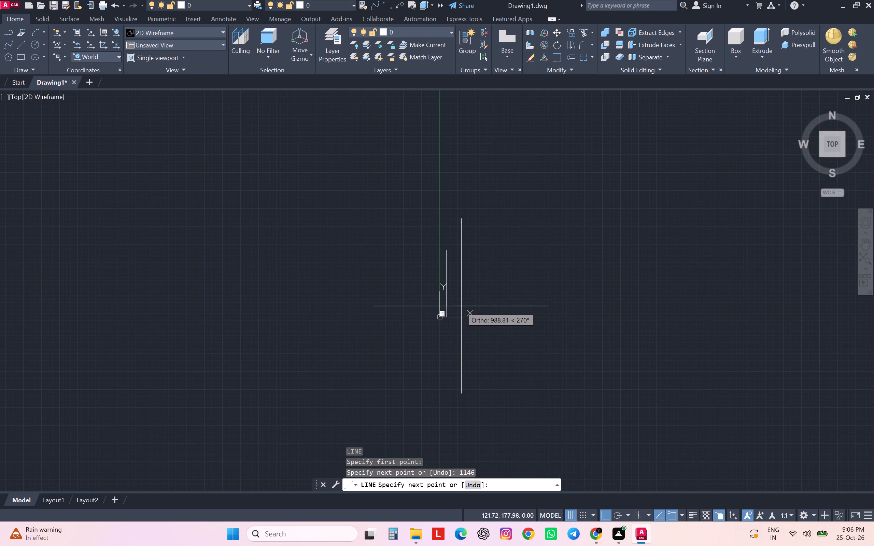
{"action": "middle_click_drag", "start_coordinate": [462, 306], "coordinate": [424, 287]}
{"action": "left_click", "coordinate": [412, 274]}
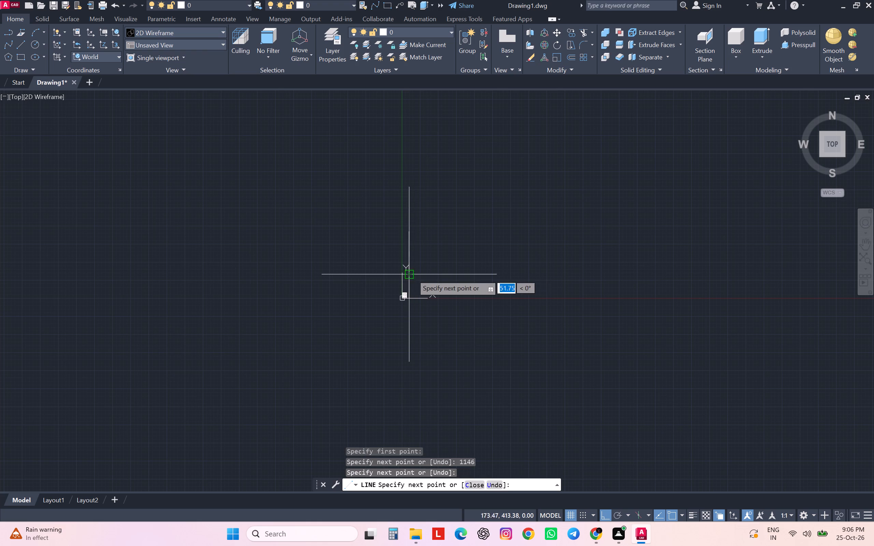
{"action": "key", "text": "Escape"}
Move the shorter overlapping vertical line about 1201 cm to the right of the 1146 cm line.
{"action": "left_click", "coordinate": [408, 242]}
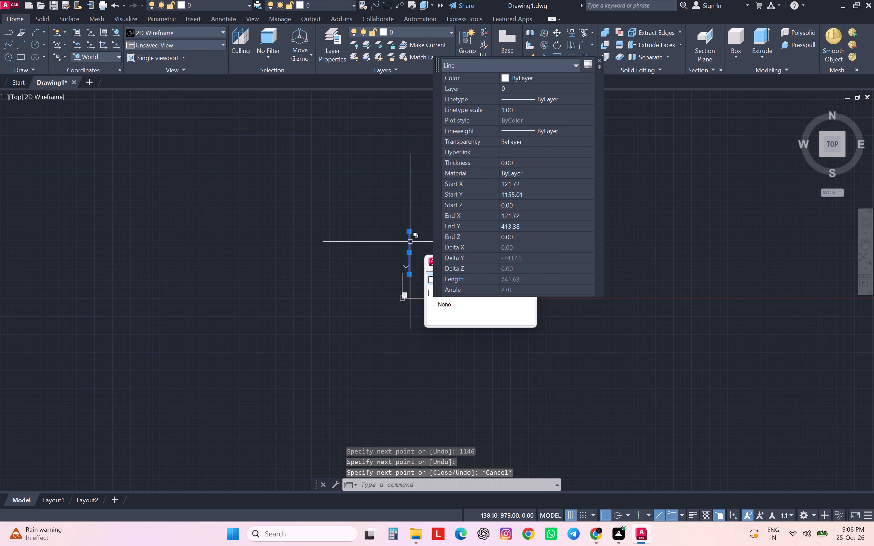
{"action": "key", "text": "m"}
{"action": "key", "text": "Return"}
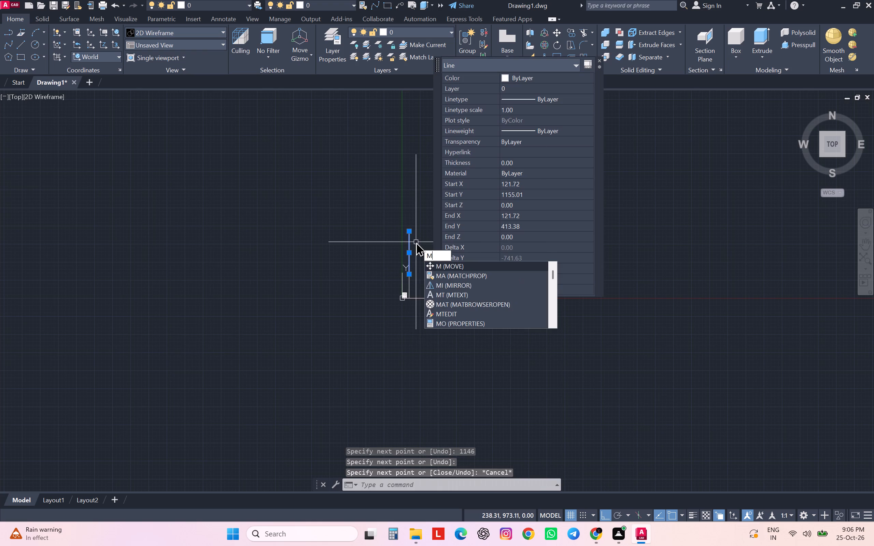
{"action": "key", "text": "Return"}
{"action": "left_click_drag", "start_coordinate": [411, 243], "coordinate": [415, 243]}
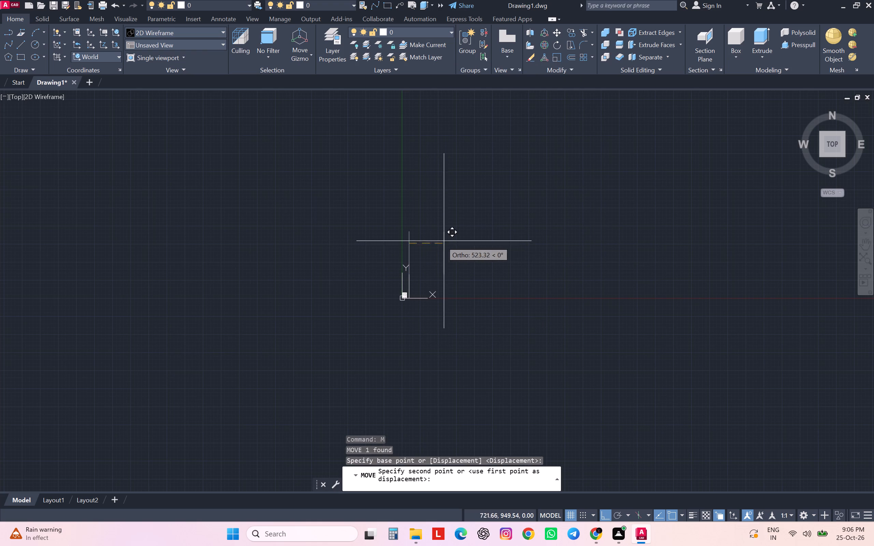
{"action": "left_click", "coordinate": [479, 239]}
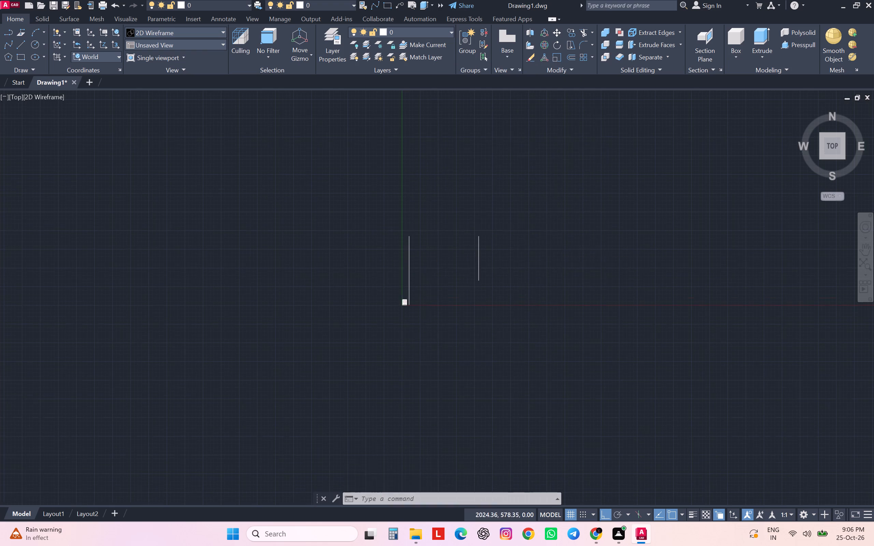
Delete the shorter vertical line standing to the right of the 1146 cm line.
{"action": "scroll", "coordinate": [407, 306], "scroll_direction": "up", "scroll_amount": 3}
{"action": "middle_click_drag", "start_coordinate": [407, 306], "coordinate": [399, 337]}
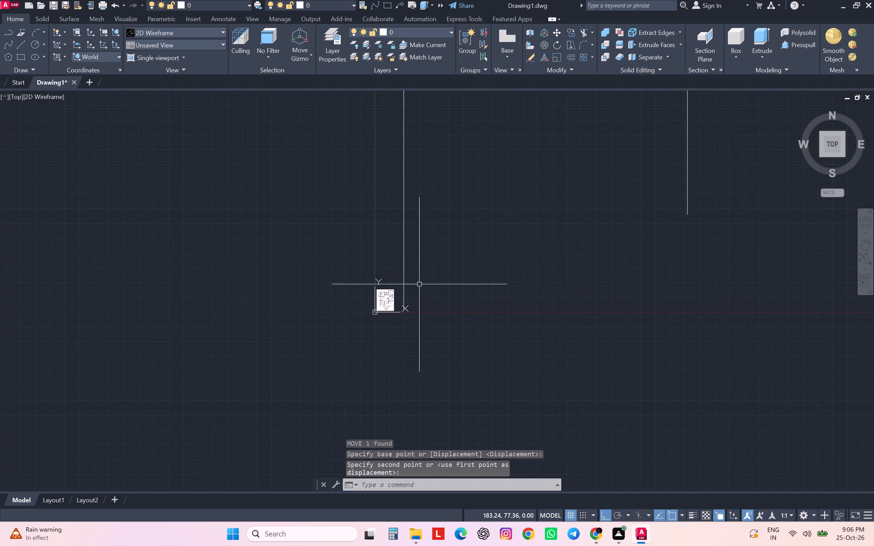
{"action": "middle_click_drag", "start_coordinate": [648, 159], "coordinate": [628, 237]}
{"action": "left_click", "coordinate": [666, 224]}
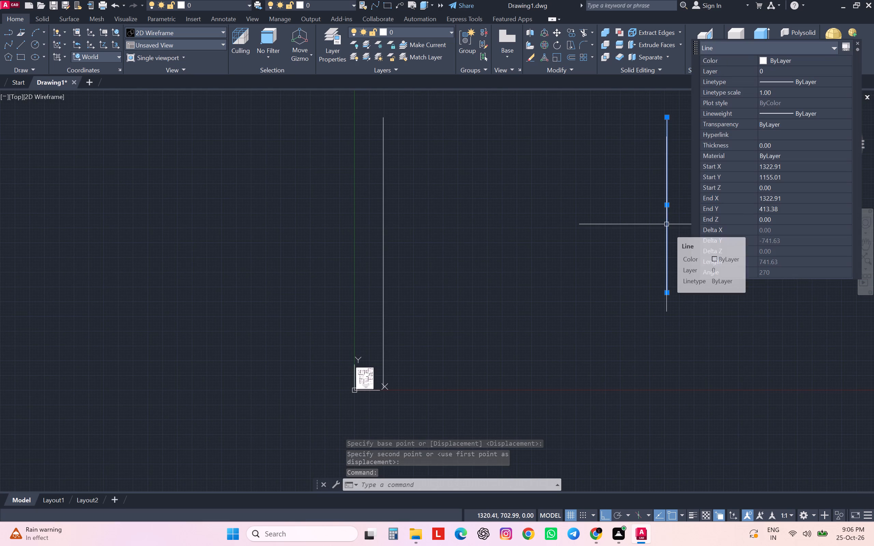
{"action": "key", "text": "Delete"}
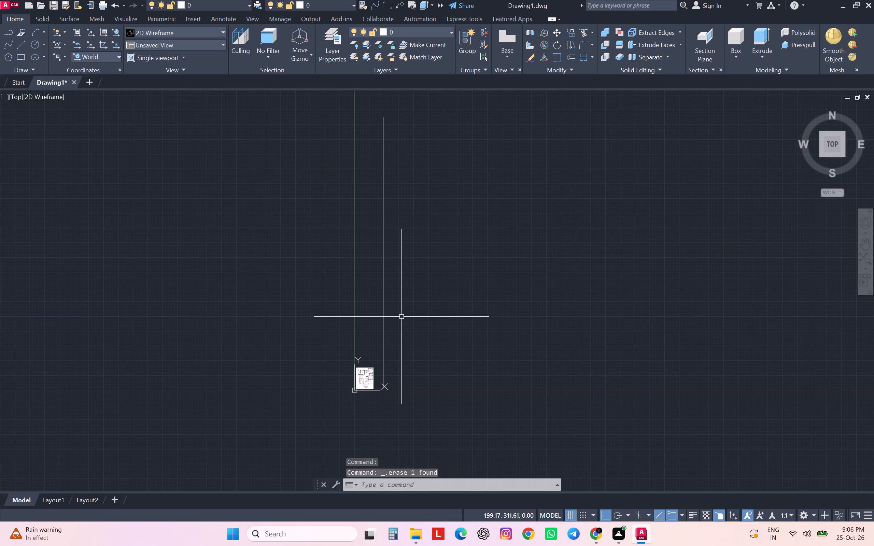
Move the 1146 cm vertical line about 1072 cm to the right, away from the floor plan image.
{"action": "left_click", "coordinate": [383, 316]}
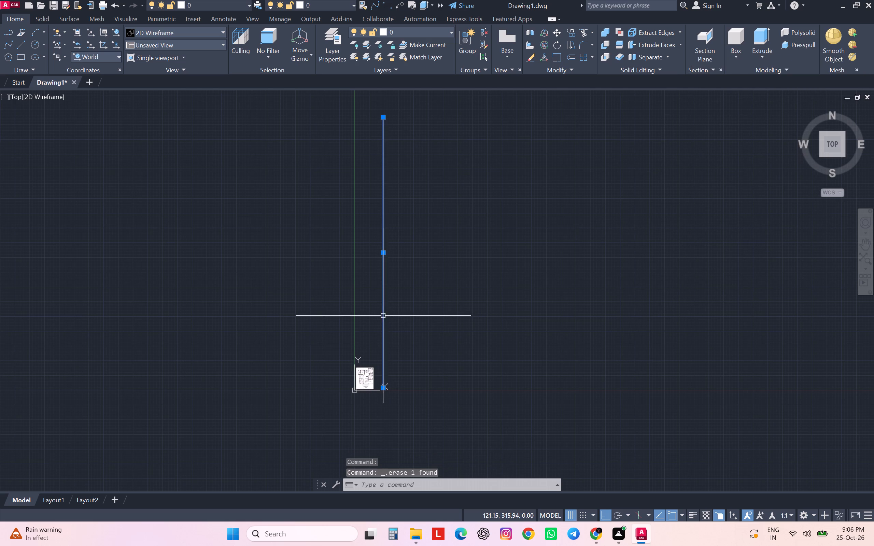
{"action": "key", "text": "m"}
{"action": "key", "text": "Return"}
{"action": "left_click_drag", "start_coordinate": [386, 319], "coordinate": [389, 320]}
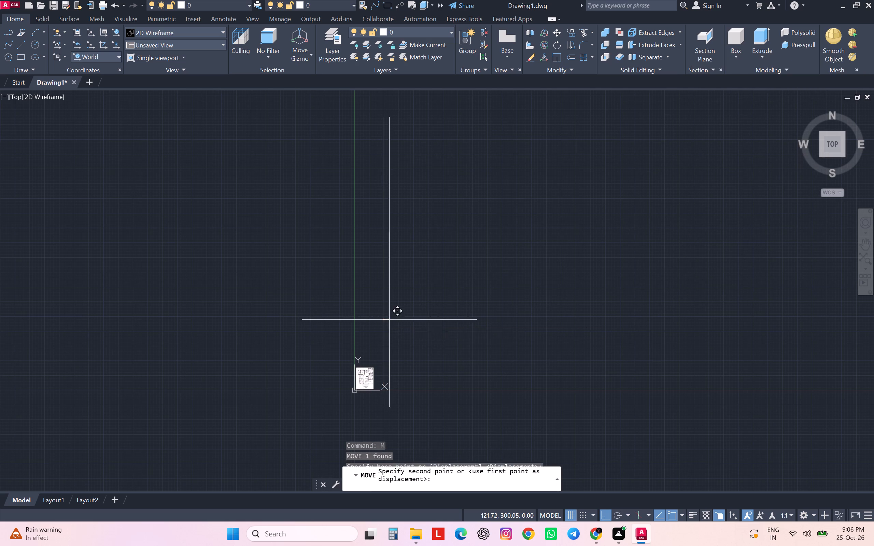
{"action": "left_click", "coordinate": [637, 294]}
{"action": "middle_click_drag", "start_coordinate": [614, 318], "coordinate": [595, 317]}
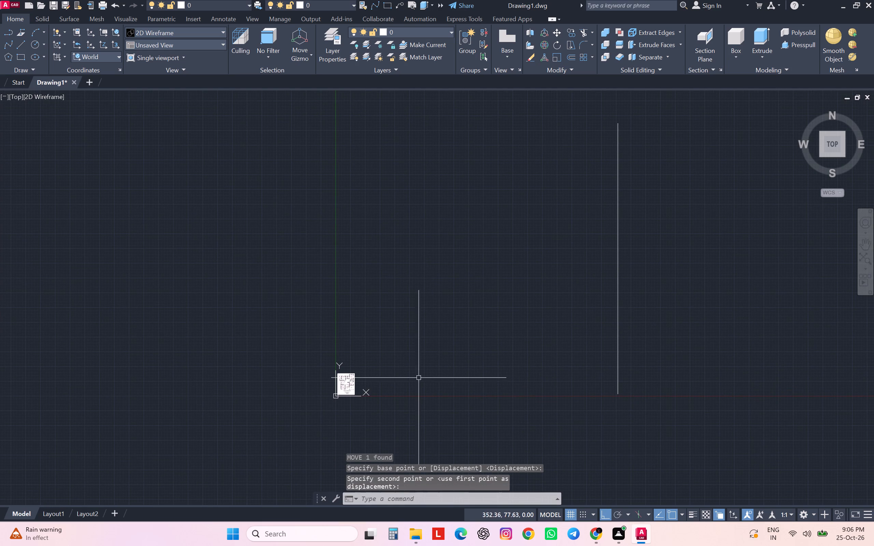
Scale up the floor plan image from its lower-left corner until it is about as tall as the 1146 cm line.
{"action": "scroll", "coordinate": [356, 387], "scroll_direction": "up", "scroll_amount": 3}
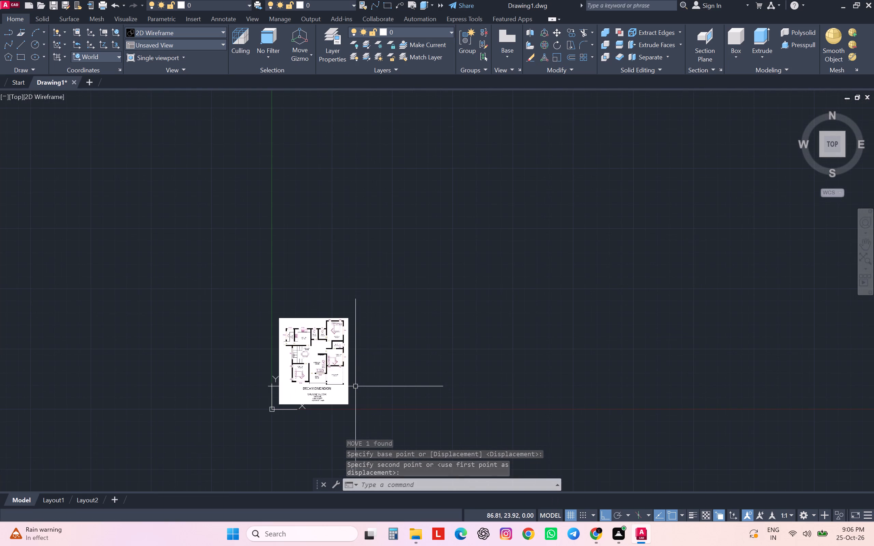
{"action": "scroll", "coordinate": [355, 386], "scroll_direction": "up", "scroll_amount": 1}
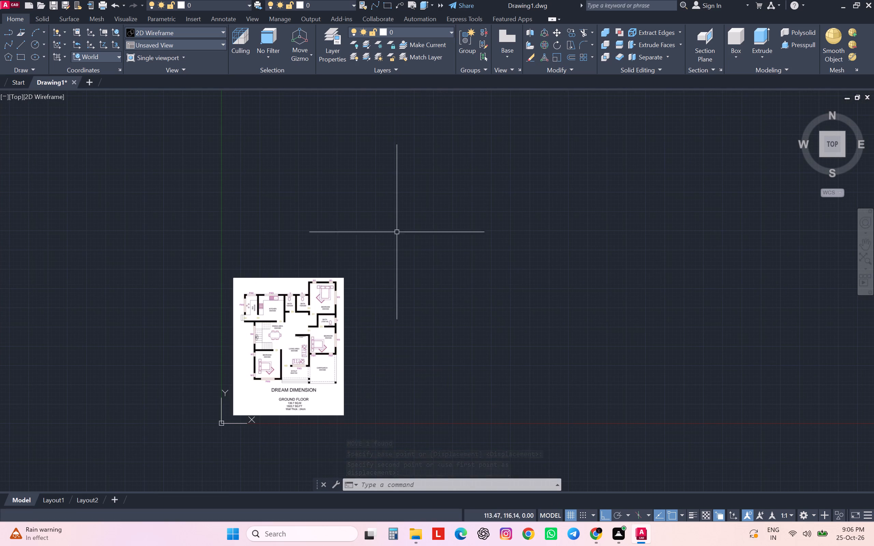
{"action": "left_click", "coordinate": [397, 223]}
{"action": "left_click", "coordinate": [229, 423]}
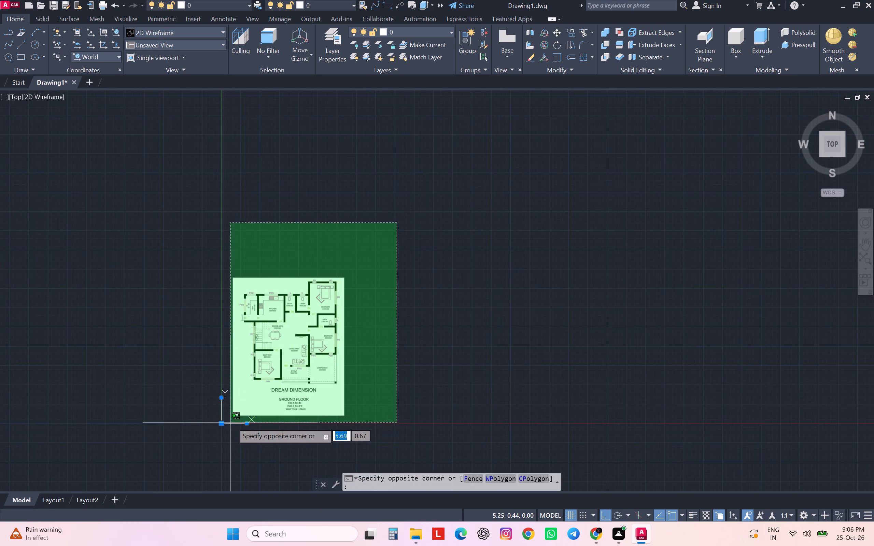
{"action": "left_click", "coordinate": [229, 419]}
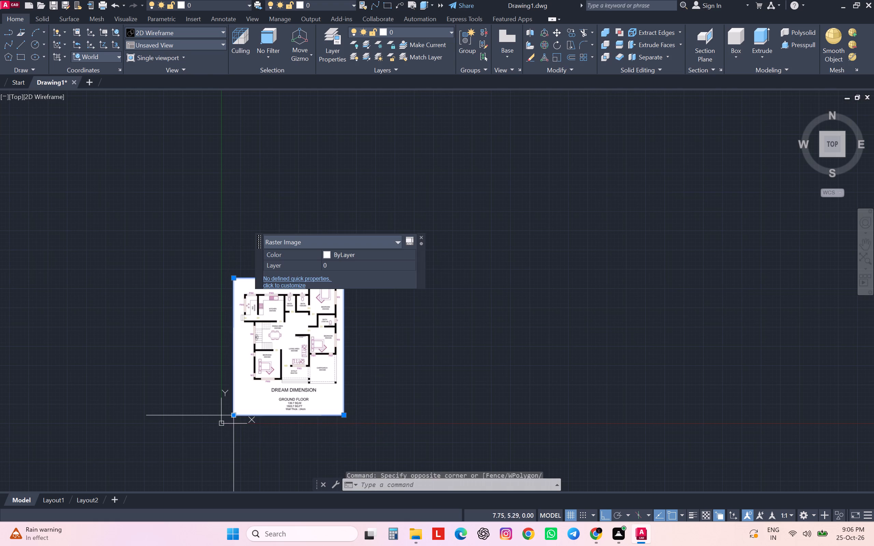
{"action": "type", "text": "sc"}
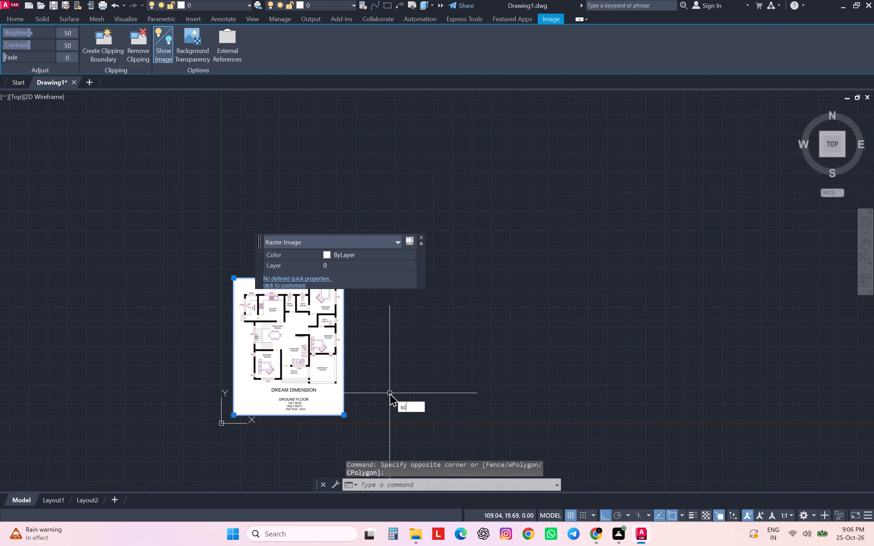
{"action": "key", "text": "Return"}
{"action": "left_click", "coordinate": [234, 415]}
{"action": "scroll", "coordinate": [237, 411], "scroll_direction": "down", "scroll_amount": 3}
{"action": "scroll", "coordinate": [278, 349], "scroll_direction": "down", "scroll_amount": 4}
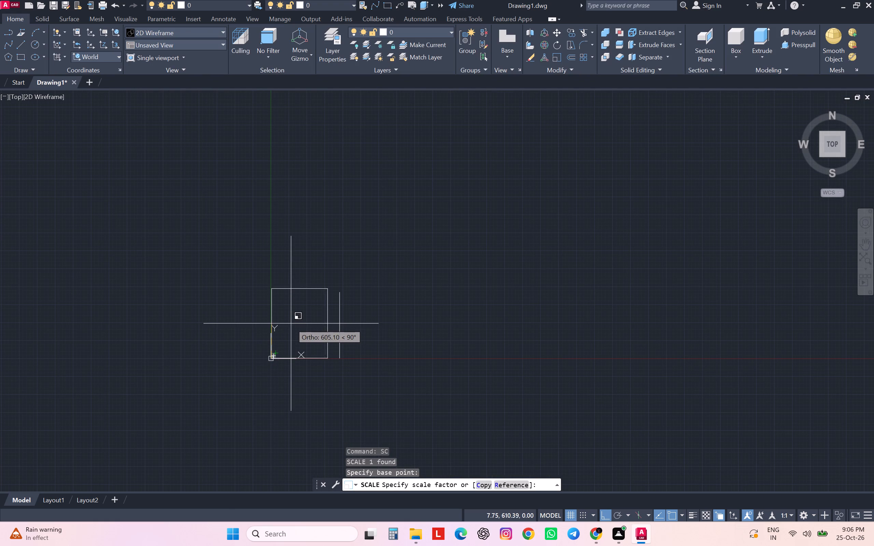
{"action": "left_click", "coordinate": [290, 326]}
{"action": "scroll", "coordinate": [297, 329], "scroll_direction": "up", "scroll_amount": 2}
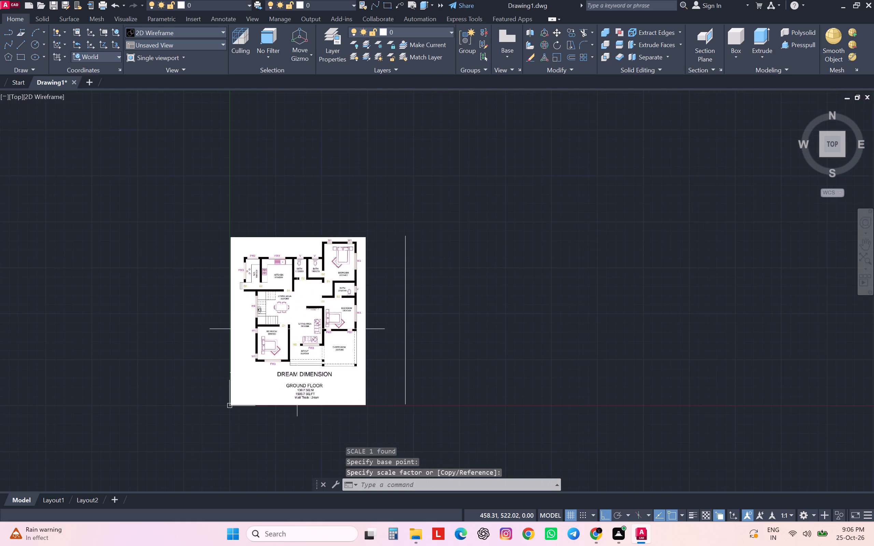
Move the 1146 cm vertical line about 465 cm further to the right, away from the enlarged plan image.
{"action": "middle_click_drag", "start_coordinate": [297, 329], "coordinate": [236, 334]}
{"action": "scroll", "coordinate": [309, 335], "scroll_direction": "up", "scroll_amount": 1}
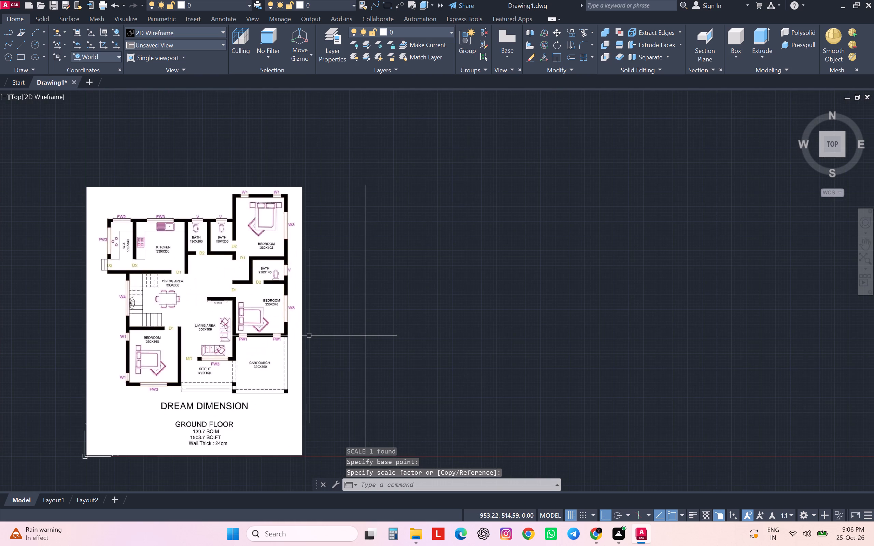
{"action": "scroll", "coordinate": [310, 335], "scroll_direction": "up", "scroll_amount": 1}
{"action": "middle_click_drag", "start_coordinate": [310, 335], "coordinate": [321, 324]}
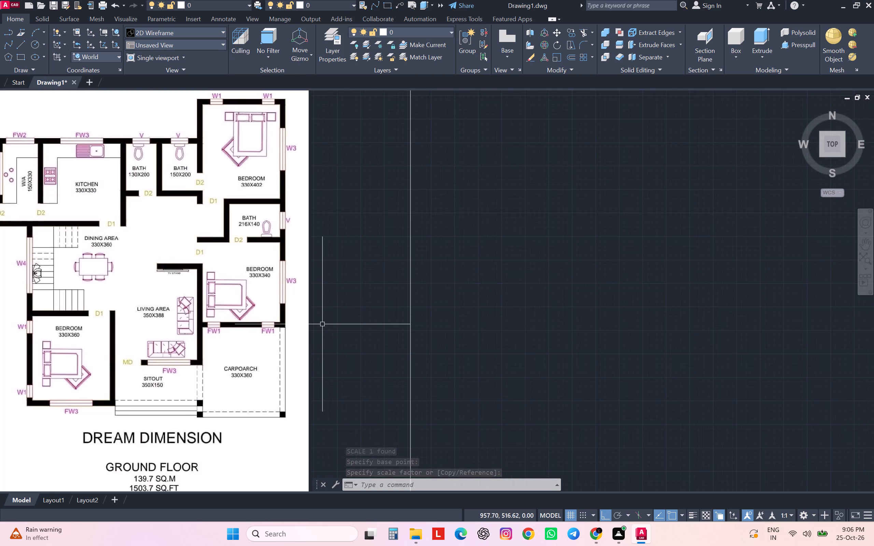
{"action": "scroll", "coordinate": [322, 324], "scroll_direction": "down", "scroll_amount": 1}
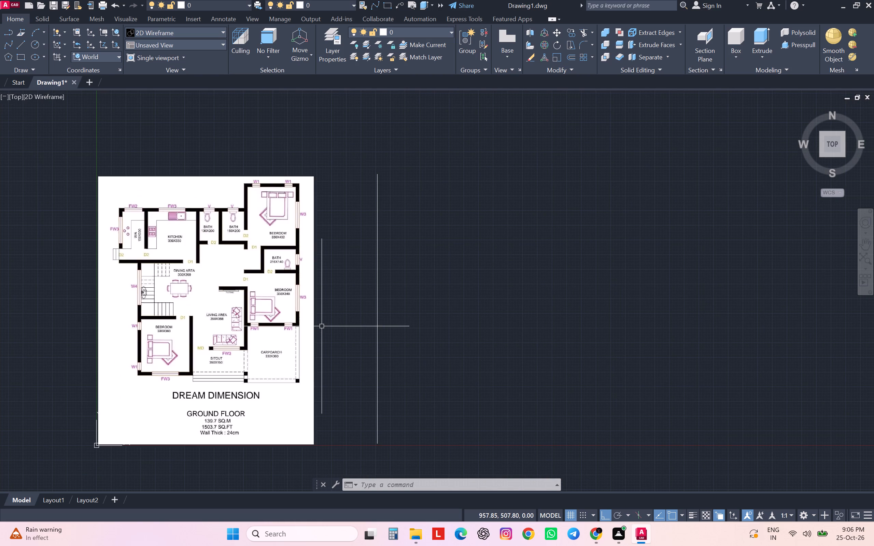
{"action": "left_click", "coordinate": [380, 334]}
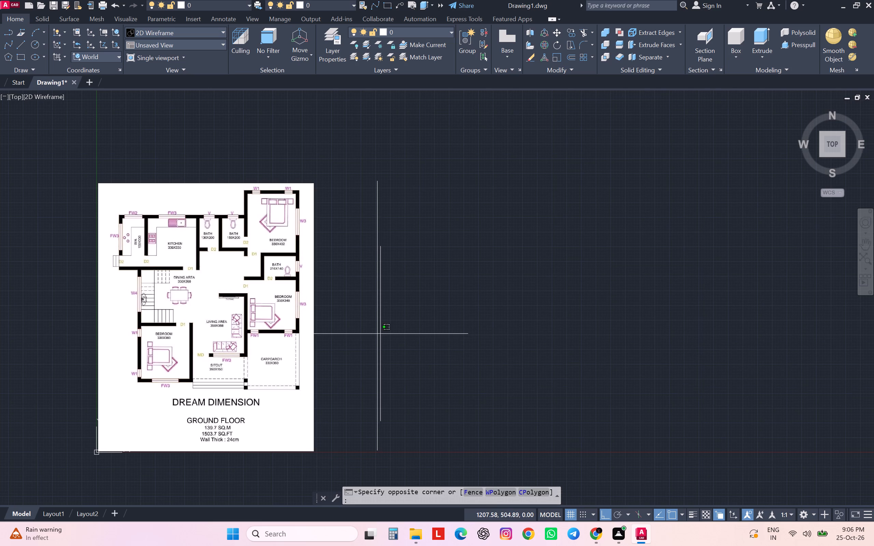
{"action": "left_click", "coordinate": [365, 356]}
{"action": "key", "text": "m"}
{"action": "key", "text": "Return"}
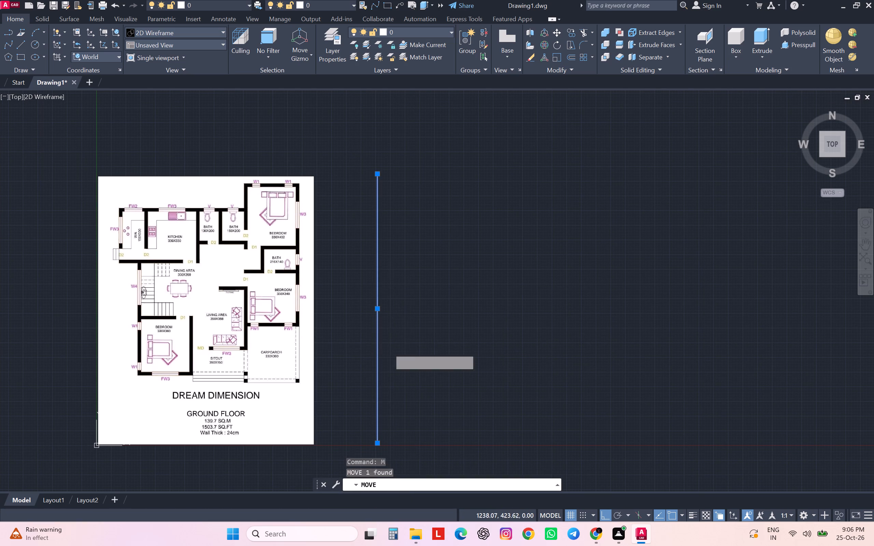
{"action": "left_click", "coordinate": [388, 348]}
{"action": "left_click", "coordinate": [498, 344]}
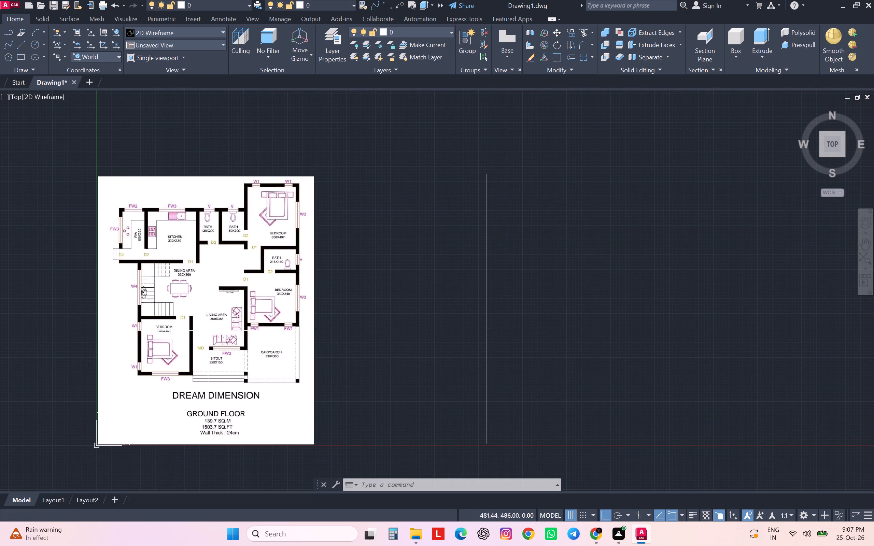
Offset the 1146 cm vertical line 24 cm to the right to form the first wall's thickness.
{"action": "scroll", "coordinate": [202, 330], "scroll_direction": "up", "scroll_amount": 1}
{"action": "middle_click_drag", "start_coordinate": [289, 317], "coordinate": [312, 293]}
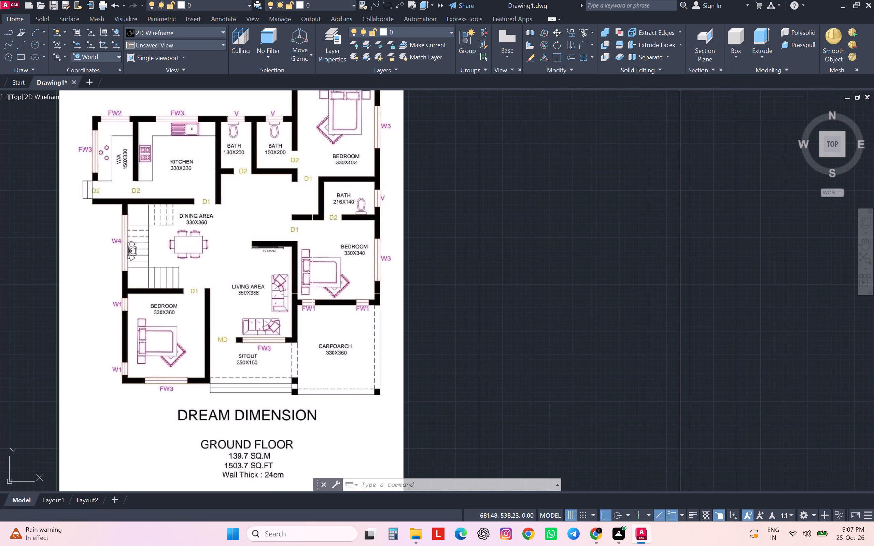
{"action": "scroll", "coordinate": [363, 301], "scroll_direction": "down", "scroll_amount": 2}
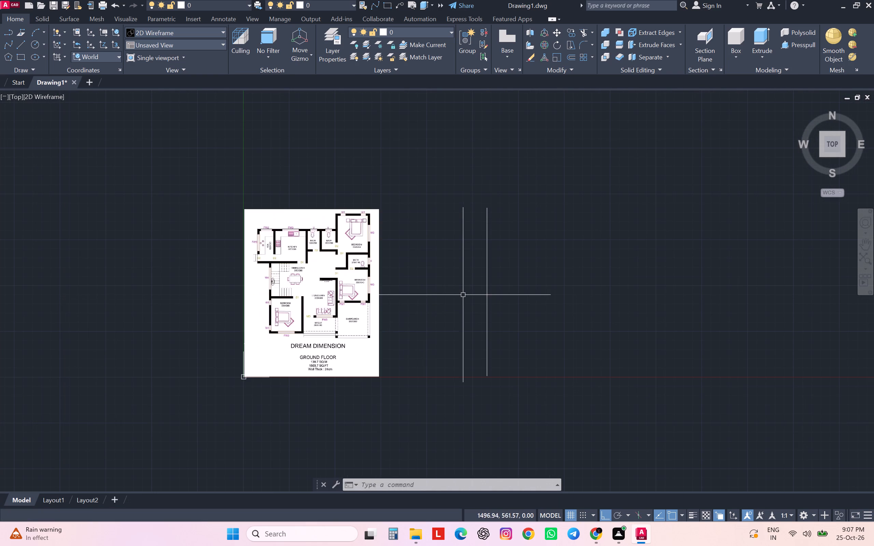
{"action": "left_click", "coordinate": [485, 306]}
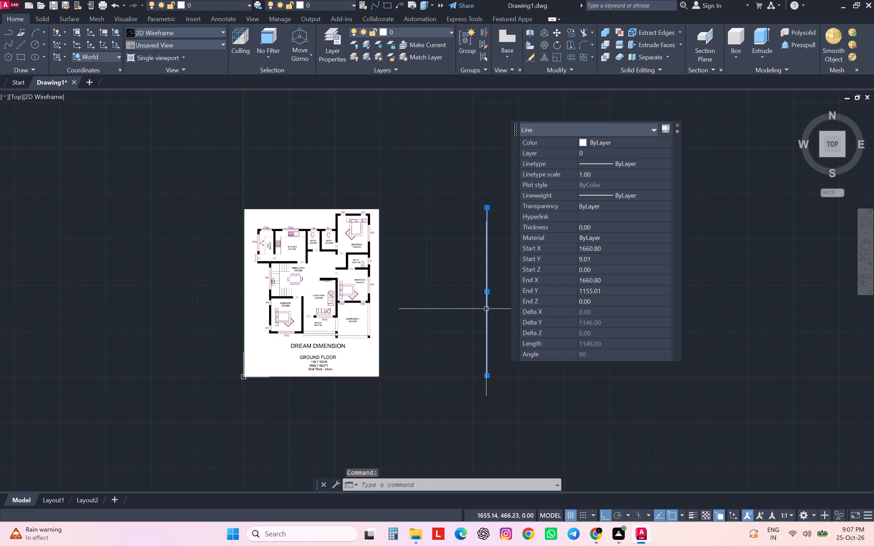
{"action": "key", "text": "o"}
{"action": "key", "text": "Return"}
{"action": "type", "text": "274"}
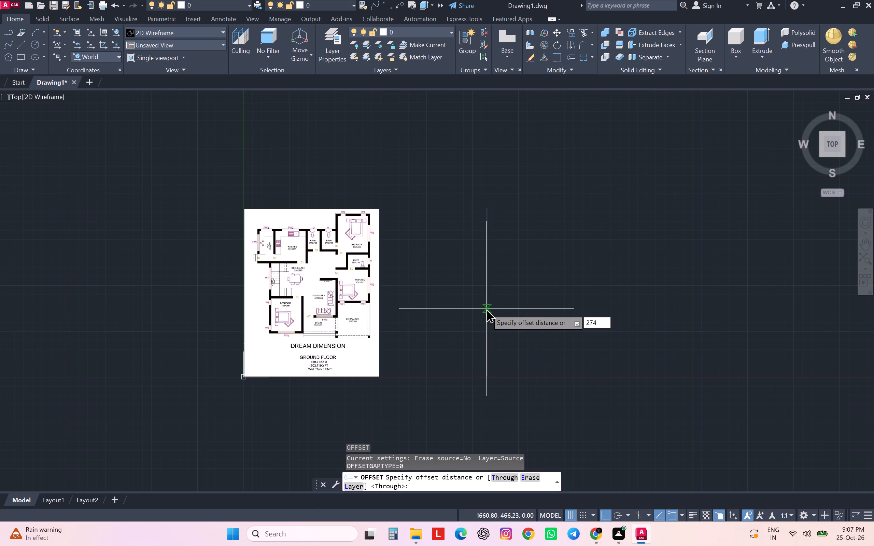
{"action": "key", "text": "BackSpace"}
{"action": "key", "text": "BackSpace"}
{"action": "key", "text": "4"}
{"action": "key", "text": "Return"}
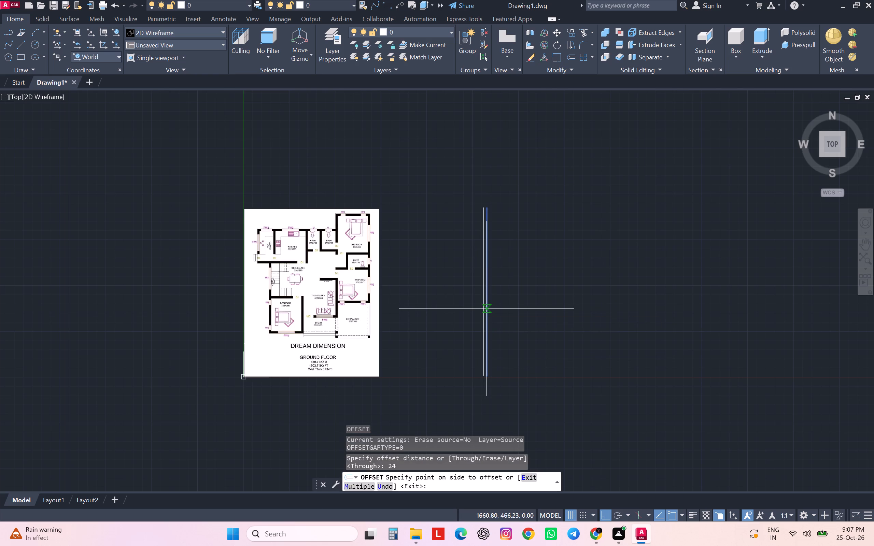
{"action": "left_click", "coordinate": [534, 321]}
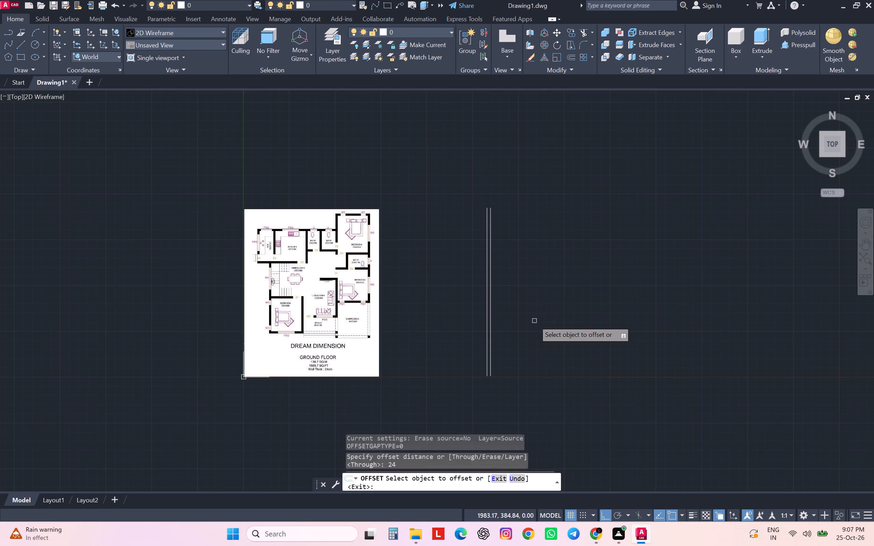
{"action": "scroll", "coordinate": [269, 320], "scroll_direction": "up", "scroll_amount": 2}
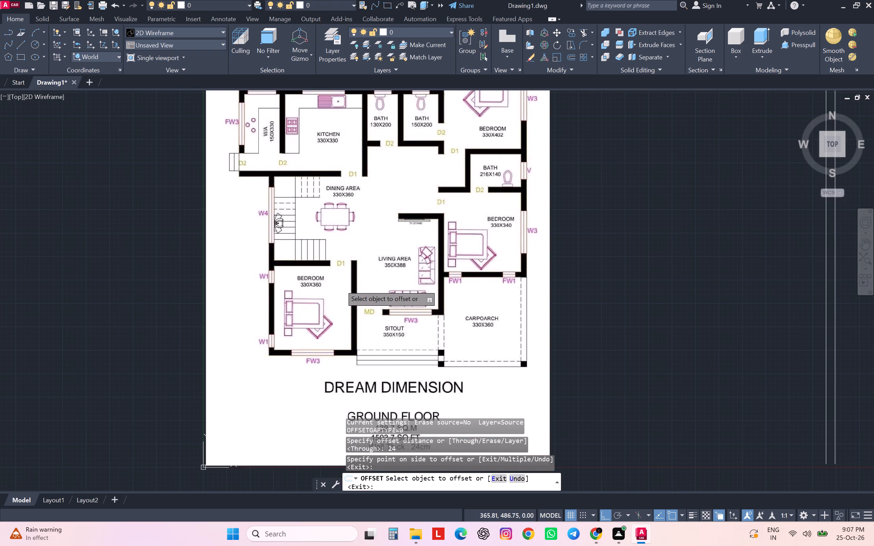
{"action": "middle_click_drag", "start_coordinate": [340, 285], "coordinate": [233, 271]}
{"action": "scroll", "coordinate": [447, 308], "scroll_direction": "up", "scroll_amount": 1}
{"action": "scroll", "coordinate": [447, 308], "scroll_direction": "down", "scroll_amount": 2}
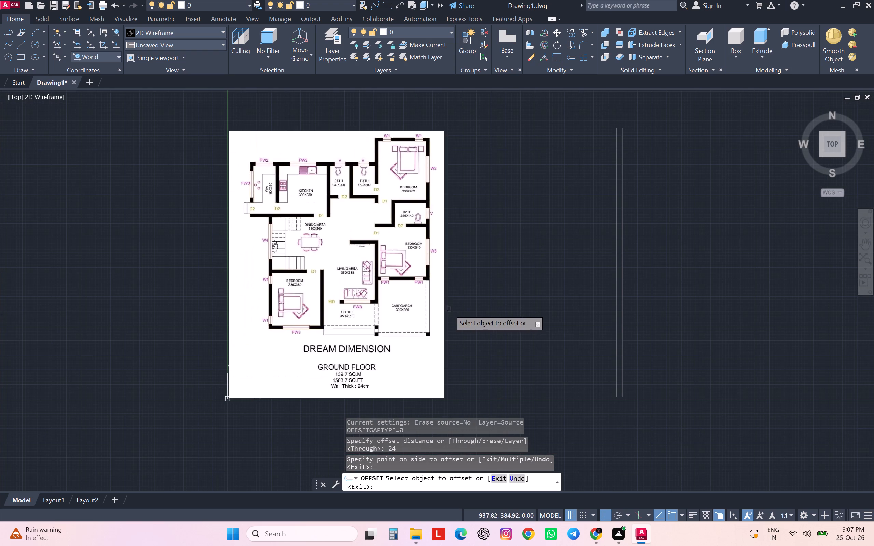
{"action": "key", "text": "Escape"}
{"action": "key", "text": "Escape"}
{"action": "key", "text": "Escape"}
{"action": "key", "text": "Escape"}
{"action": "key", "text": "Escape"}
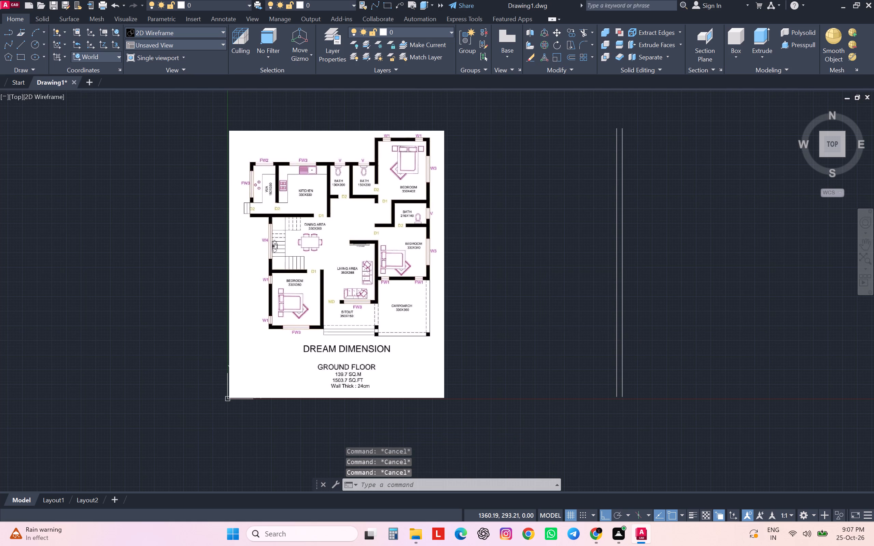
Offset the first wall's inner (right-hand) line 330 cm to the right for the bedroom and dining width.
{"action": "key", "text": "o"}
{"action": "key", "text": "Return"}
{"action": "type", "text": "330"}
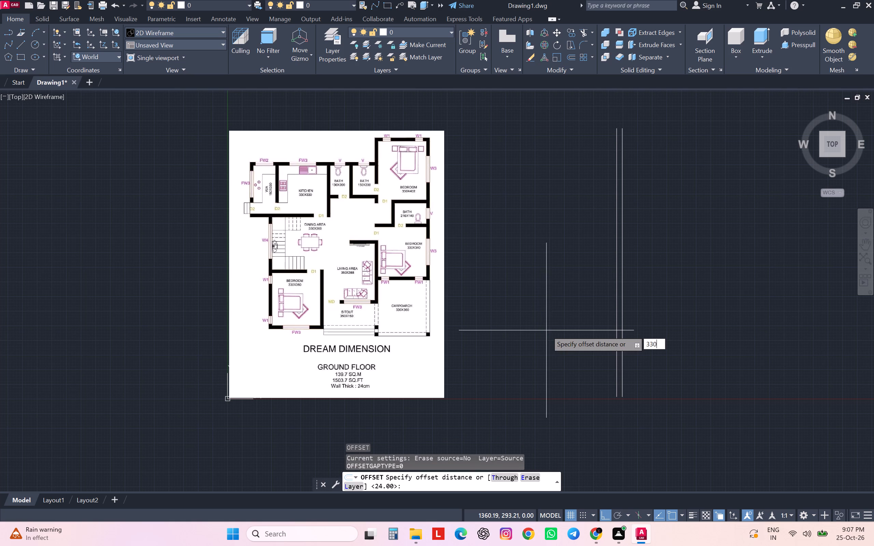
{"action": "key", "text": "Return"}
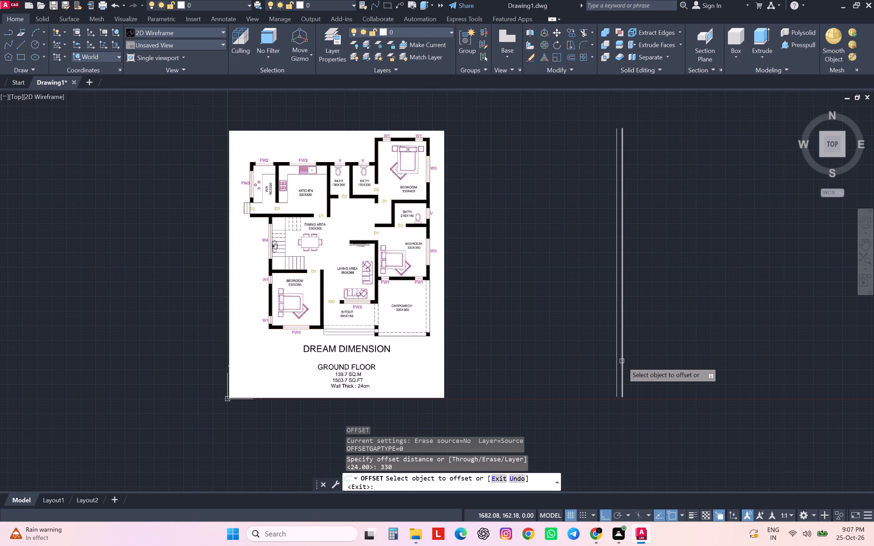
{"action": "left_click", "coordinate": [622, 361]}
{"action": "left_click", "coordinate": [719, 360]}
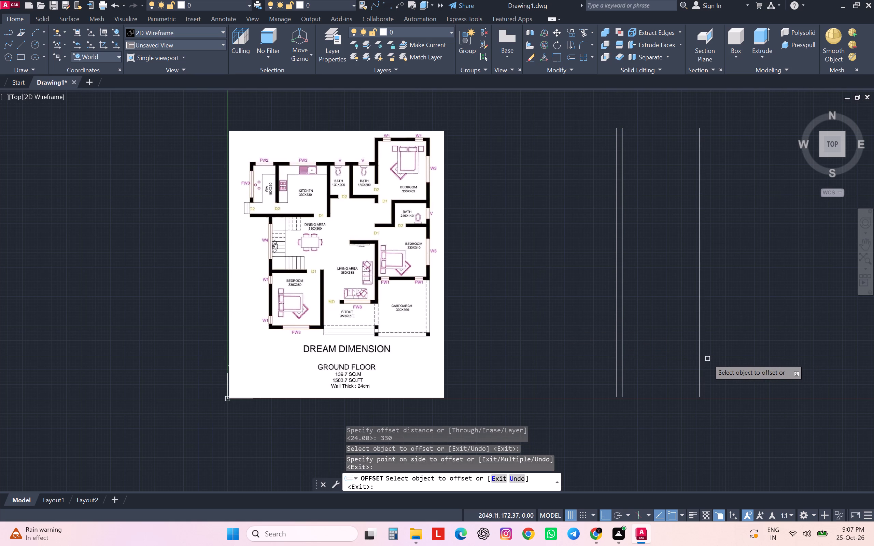
{"action": "key", "text": "Escape"}
{"action": "key", "text": "Escape"}
{"action": "key", "text": "Escape"}
{"action": "key", "text": "Escape"}
{"action": "key", "text": "Escape"}
Offset the new vertical line at the 330 cm spacing 24 cm to the right to form the second wall's thickness.
{"action": "key", "text": "o"}
{"action": "key", "text": "Return"}
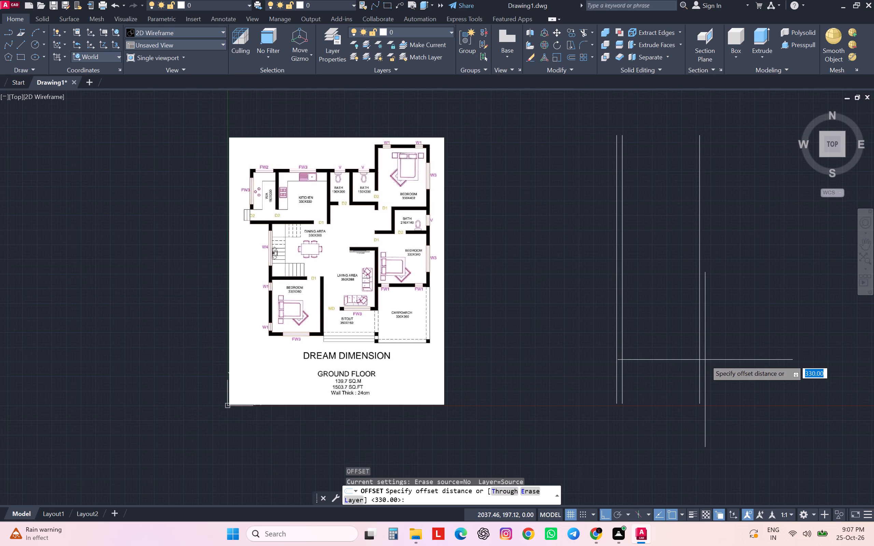
{"action": "type", "text": "24"}
{"action": "key", "text": "Return"}
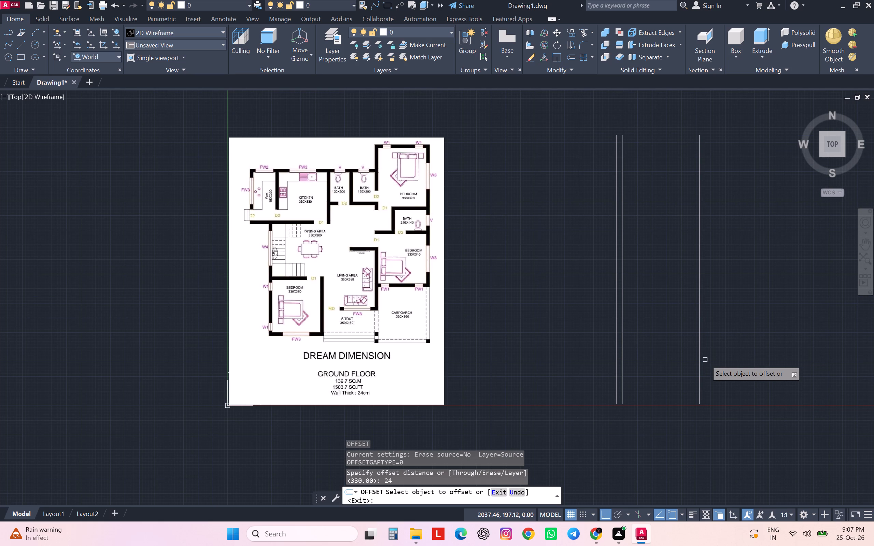
{"action": "left_click_drag", "start_coordinate": [700, 366], "coordinate": [705, 366]}
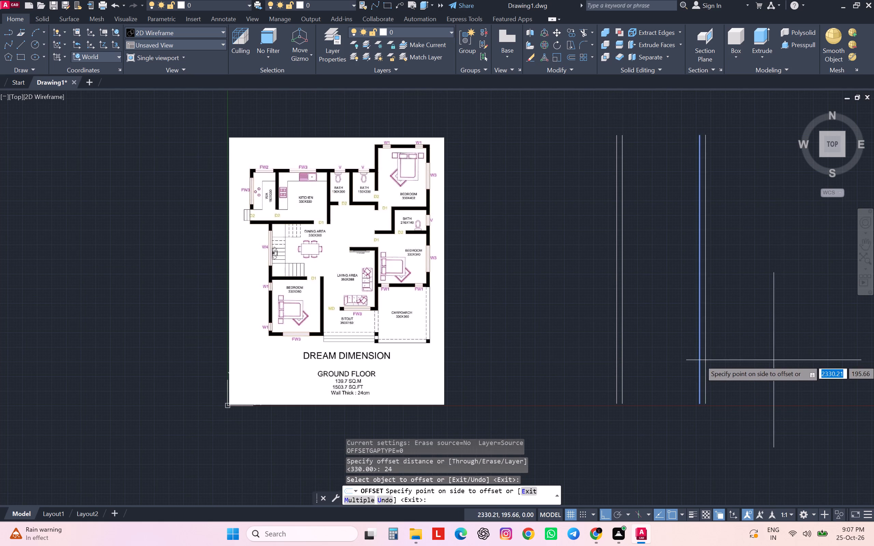
{"action": "left_click", "coordinate": [774, 360]}
{"action": "middle_click_drag", "start_coordinate": [737, 357], "coordinate": [678, 364]}
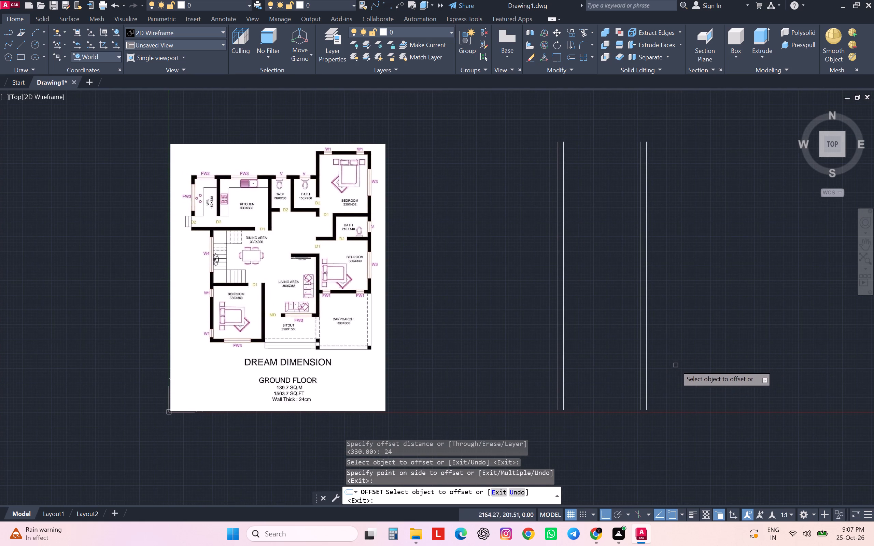
{"action": "key", "text": "Escape"}
{"action": "key", "text": "Escape"}
{"action": "key", "text": "Escape"}
{"action": "key", "text": "Escape"}
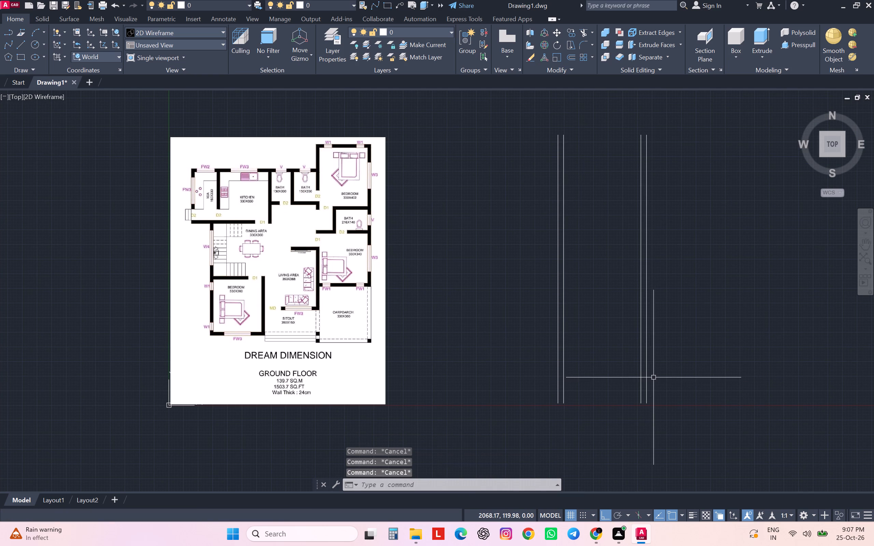
Offset the second wall's right-hand line 350 cm to the right for the living area width.
{"action": "key", "text": "9"}
{"action": "key", "text": "BackSpace"}
{"action": "key", "text": "o"}
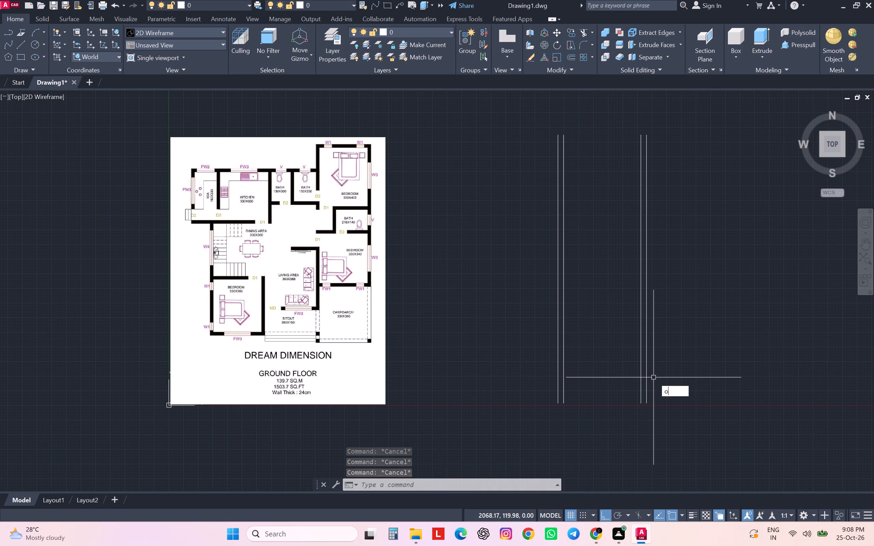
{"action": "key", "text": "Return"}
{"action": "type", "text": "350"}
{"action": "key", "text": "Return"}
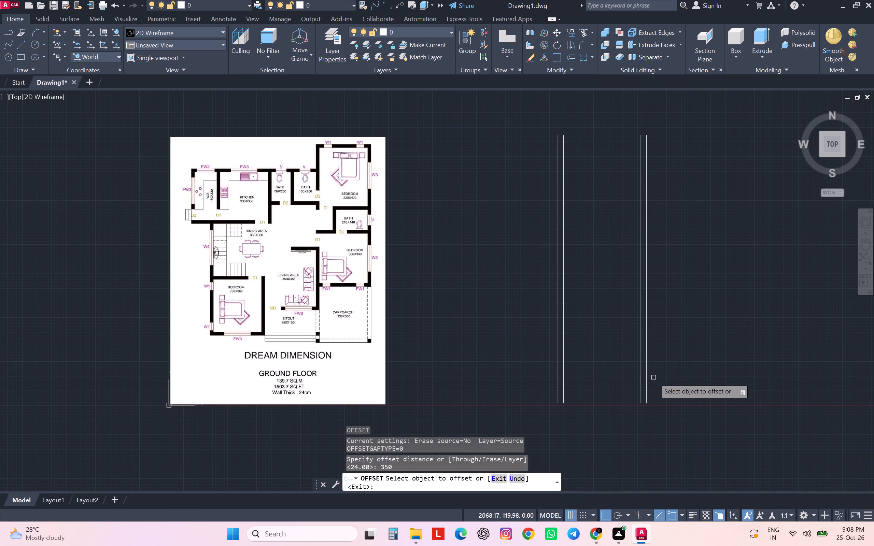
{"action": "left_click", "coordinate": [647, 377]}
{"action": "left_click", "coordinate": [735, 383]}
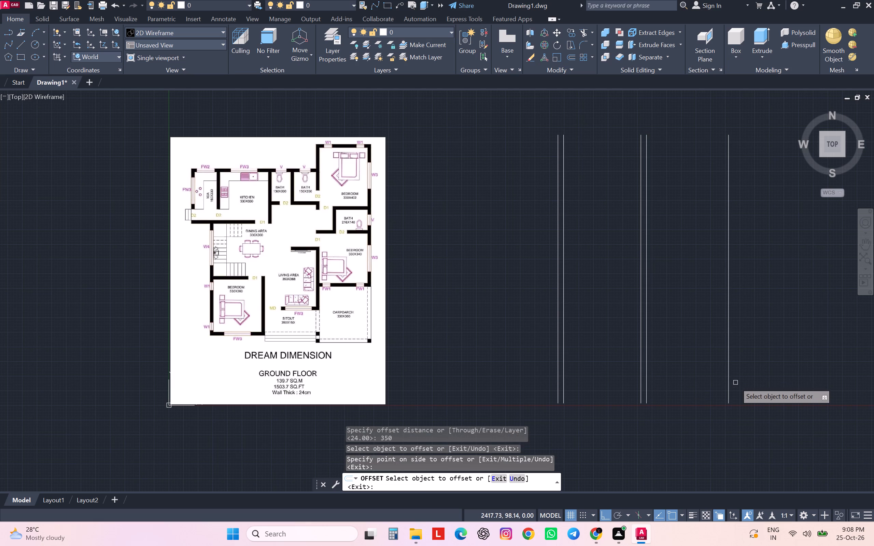
Offset the vertical line at the 350 cm spacing 24 cm to the right to form the third wall's thickness.
{"action": "key", "text": "Escape"}
{"action": "key", "text": "Escape"}
{"action": "key", "text": "Escape"}
{"action": "key", "text": "Escape"}
{"action": "key", "text": "Escape"}
{"action": "key", "text": "o"}
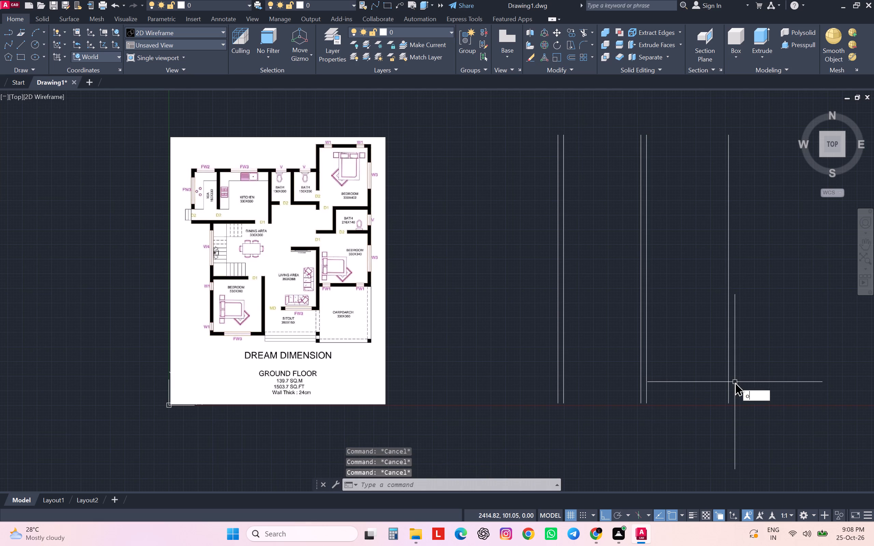
{"action": "key", "text": "Return"}
{"action": "type", "text": "24"}
{"action": "key", "text": "Return"}
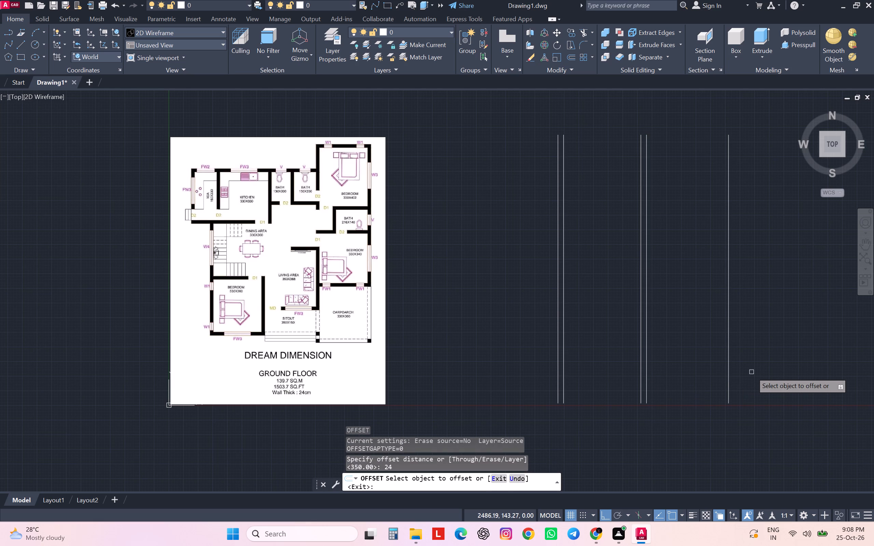
{"action": "left_click", "coordinate": [729, 385]}
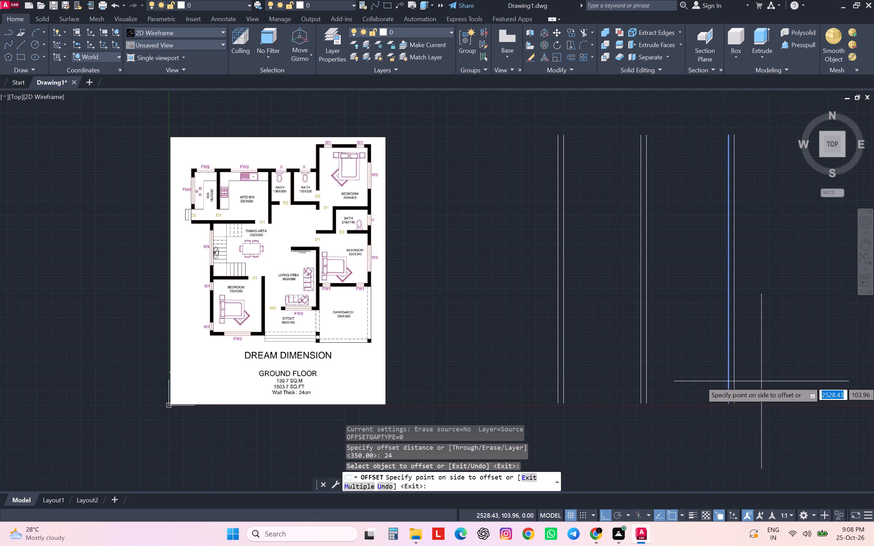
{"action": "left_click", "coordinate": [761, 381]}
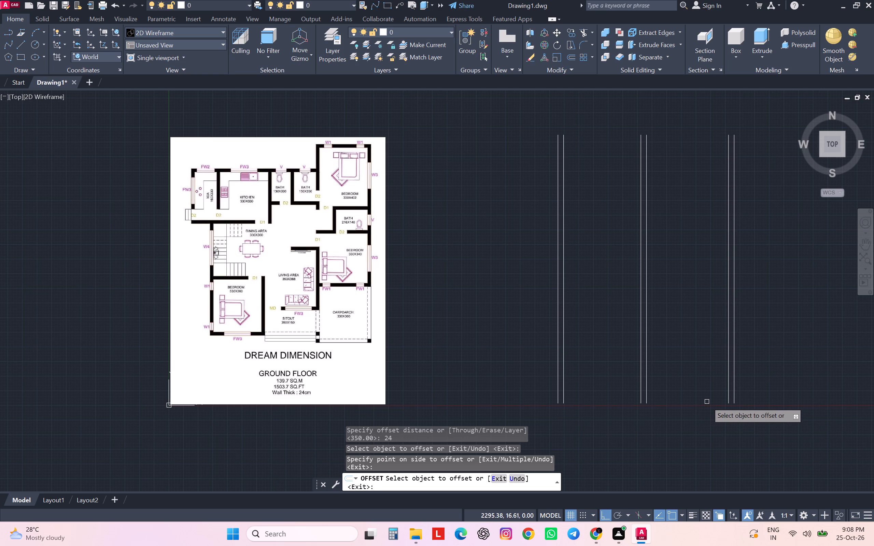
{"action": "key", "text": "Escape"}
{"action": "key", "text": "Escape"}
{"action": "key", "text": "Escape"}
{"action": "key", "text": "Escape"}
Offset the third wall's right-hand line 330 cm to the right for the carporch and right bedroom width.
{"action": "key", "text": "o"}
{"action": "key", "text": "Return"}
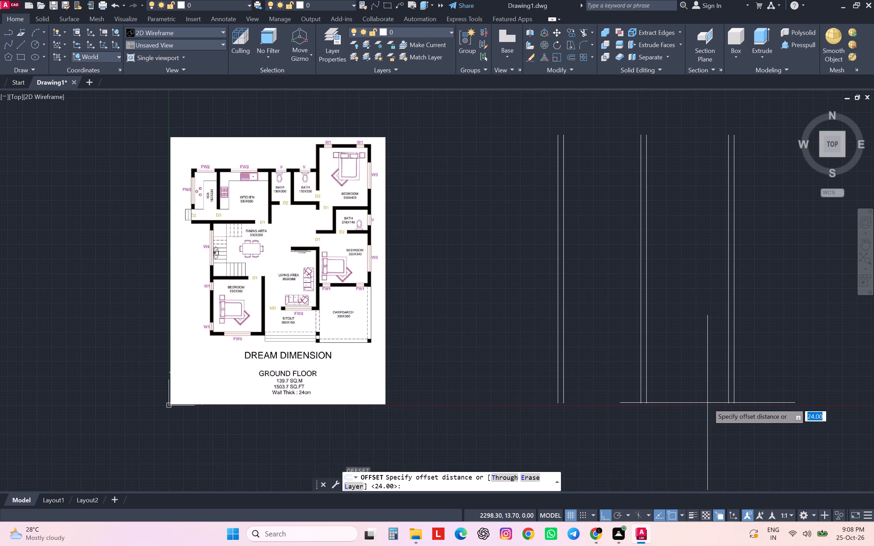
{"action": "type", "text": "330"}
{"action": "key", "text": "Return"}
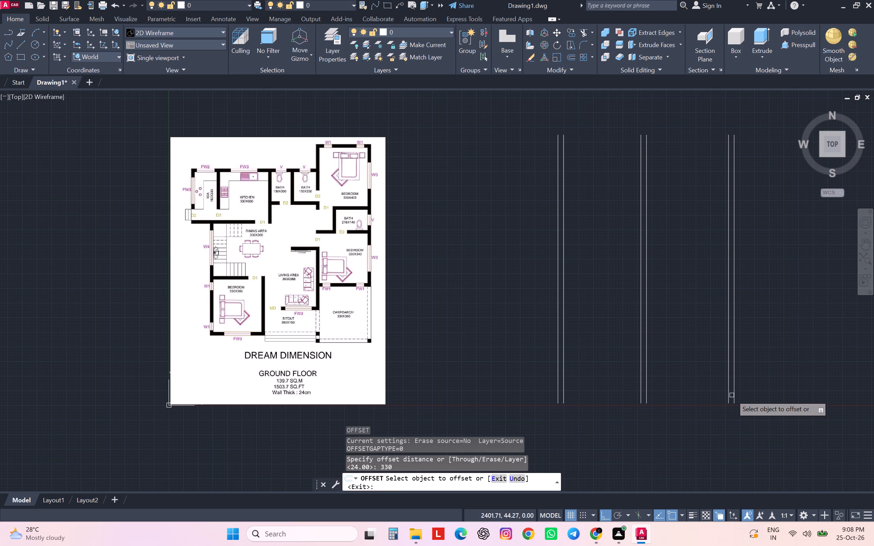
{"action": "left_click", "coordinate": [735, 395]}
{"action": "left_click", "coordinate": [753, 388]}
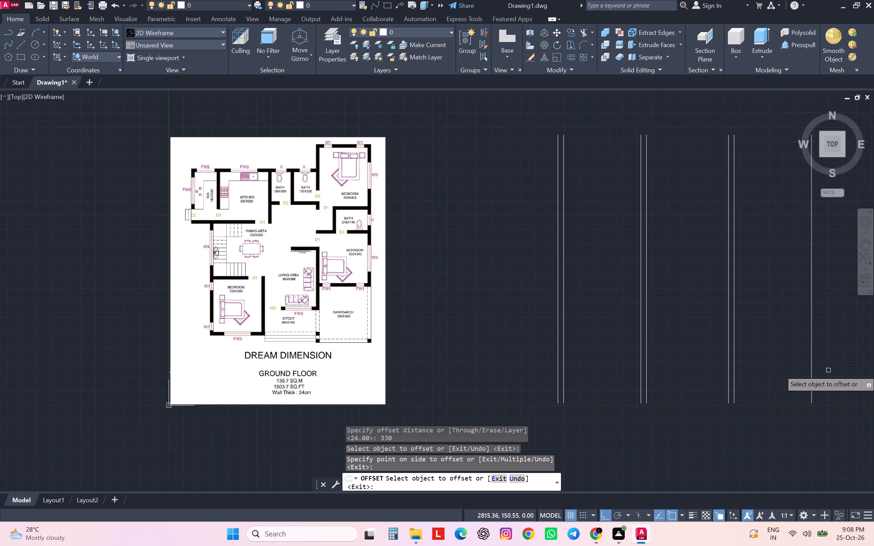
{"action": "key", "text": "Escape"}
{"action": "key", "text": "Escape"}
{"action": "key", "text": "Escape"}
{"action": "key", "text": "Escape"}
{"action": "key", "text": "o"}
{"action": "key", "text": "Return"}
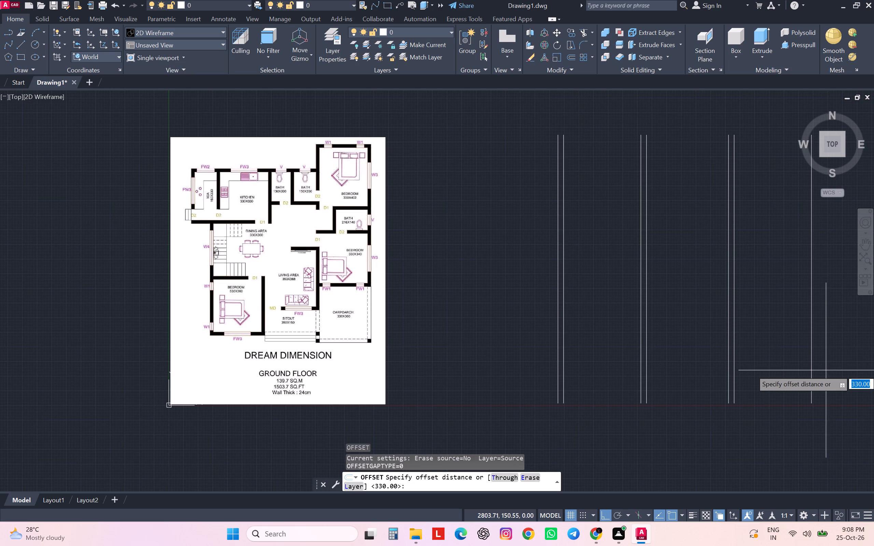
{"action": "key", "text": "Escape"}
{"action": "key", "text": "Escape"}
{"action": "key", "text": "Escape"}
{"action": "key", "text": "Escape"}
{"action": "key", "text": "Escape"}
Offset the rightmost vertical line 24 cm to the right to form the fourth wall's thickness.
{"action": "key", "text": "o"}
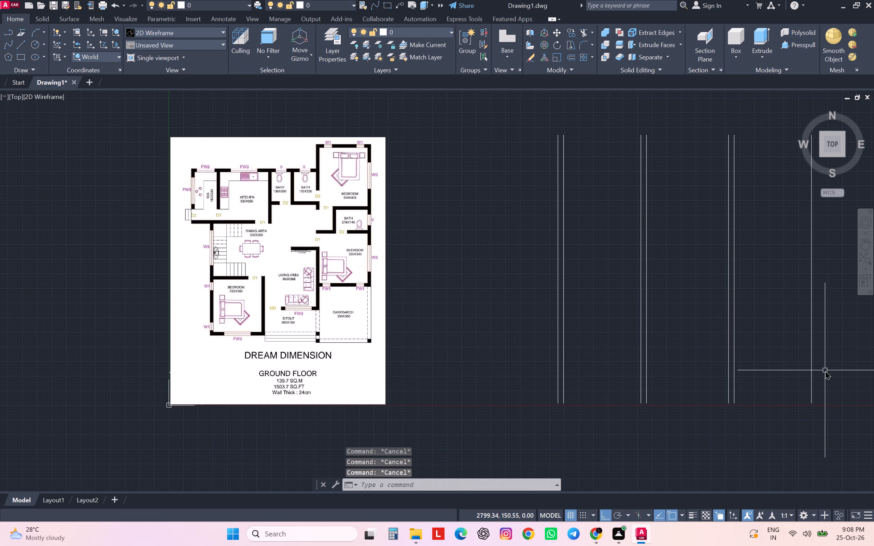
{"action": "key", "text": "Return"}
{"action": "key", "text": "2"}
{"action": "key", "text": "4"}
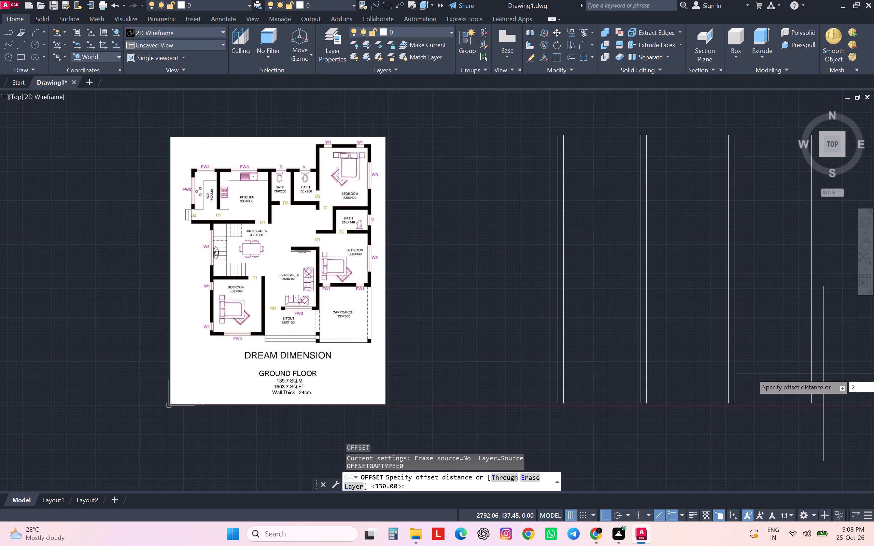
{"action": "key", "text": "Return"}
{"action": "left_click", "coordinate": [811, 374]}
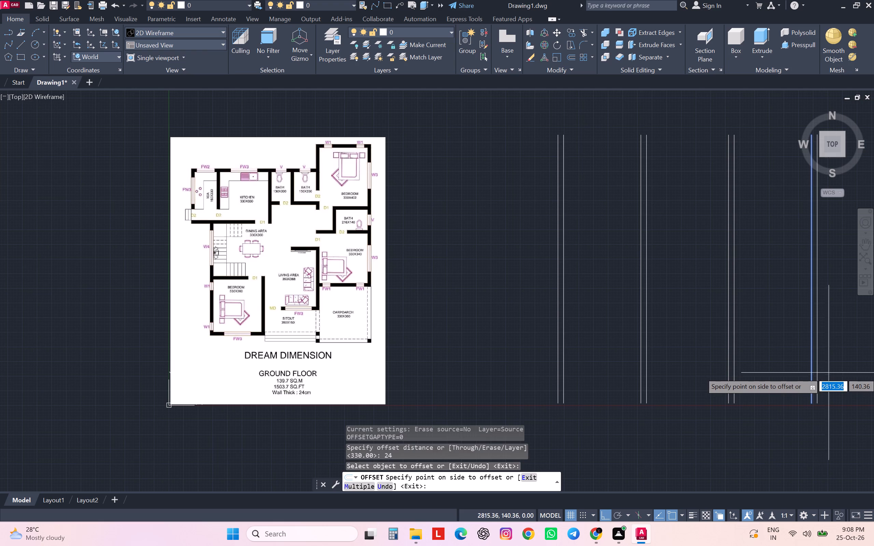
{"action": "left_click", "coordinate": [831, 372]}
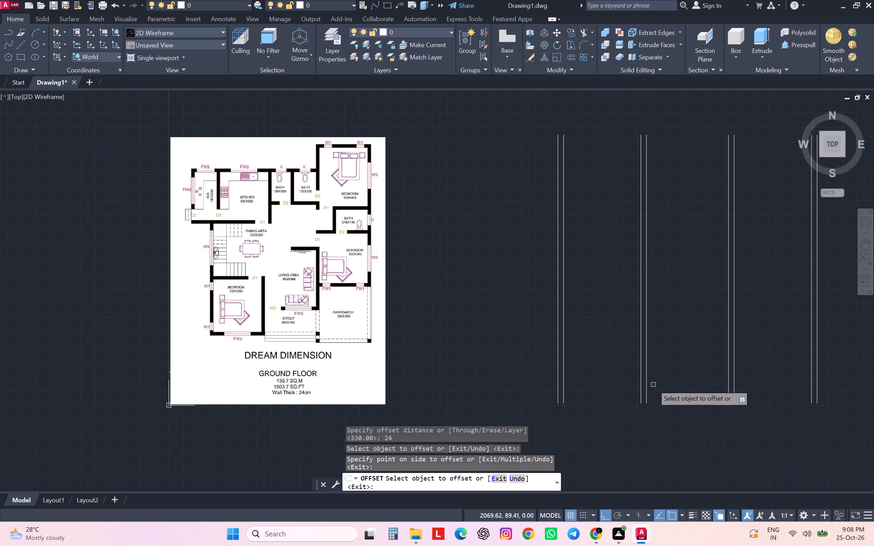
{"action": "scroll", "coordinate": [612, 393], "scroll_direction": "up", "scroll_amount": 1}
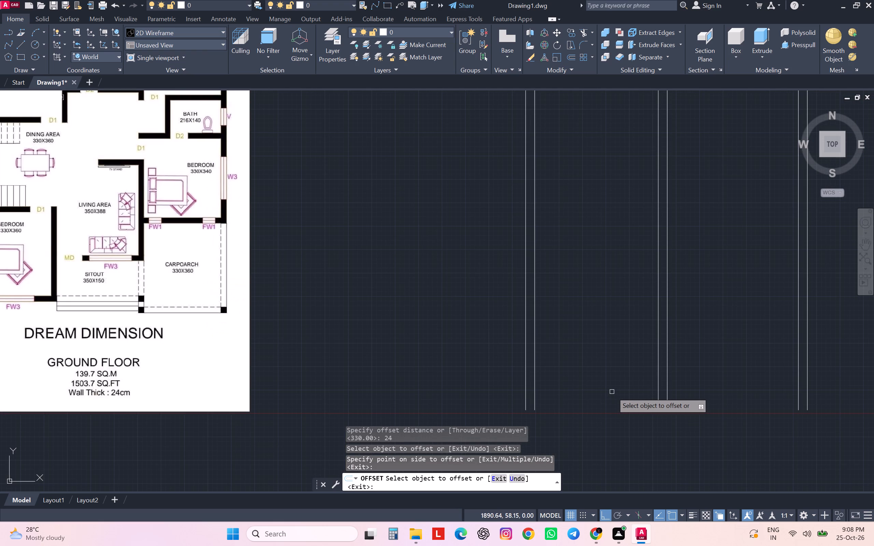
{"action": "key", "text": "Escape"}
{"action": "key", "text": "Escape"}
{"action": "key", "text": "Escape"}
{"action": "key", "text": "Escape"}
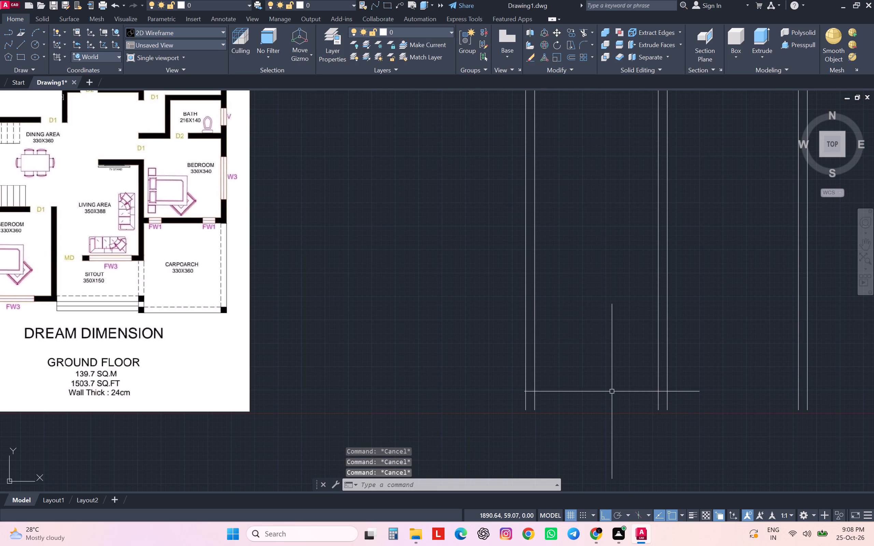
Draw a 1106 cm horizontal line joining the lower ends of the walls, from the first wall's outer line to the fourth wall's outer line.
{"action": "key", "text": "l"}
{"action": "key", "text": "Return"}
{"action": "scroll", "coordinate": [612, 391], "scroll_direction": "down", "scroll_amount": 1}
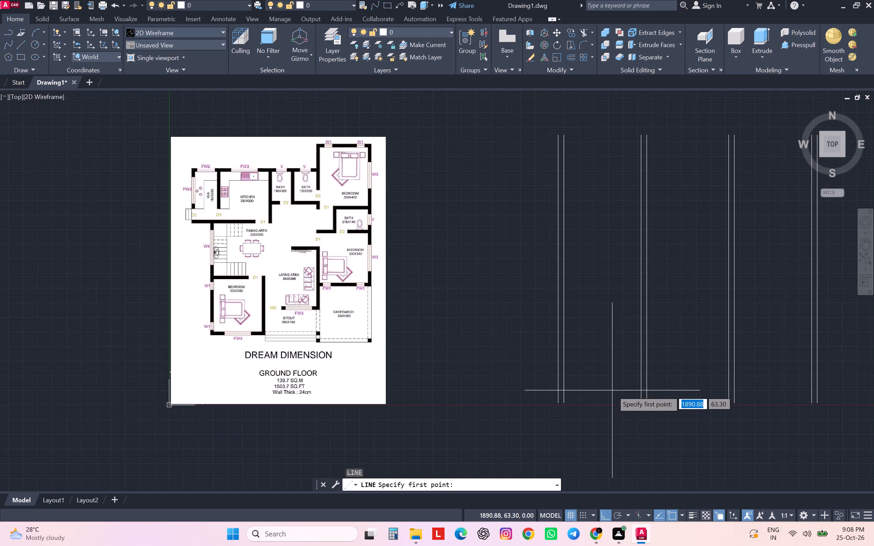
{"action": "left_click", "coordinate": [558, 406]}
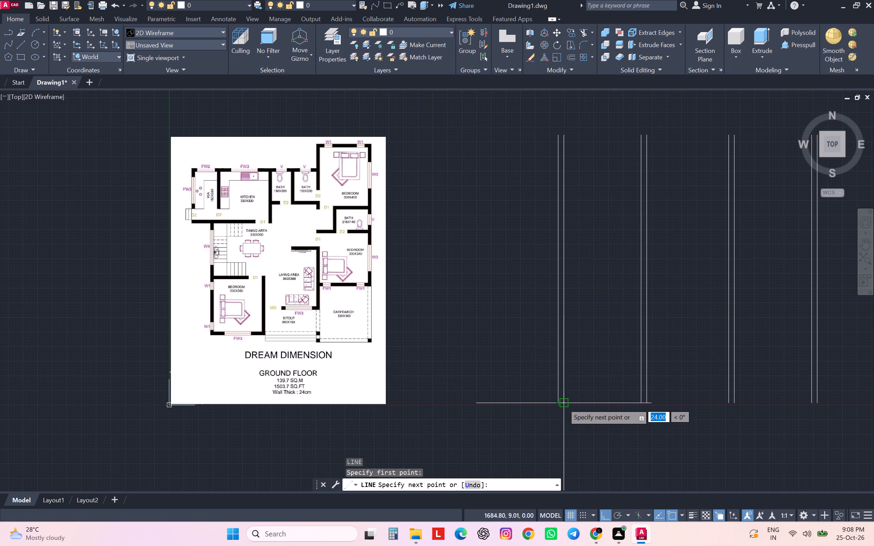
{"action": "scroll", "coordinate": [564, 403], "scroll_direction": "down", "scroll_amount": 3}
{"action": "scroll", "coordinate": [624, 402], "scroll_direction": "up", "scroll_amount": 4}
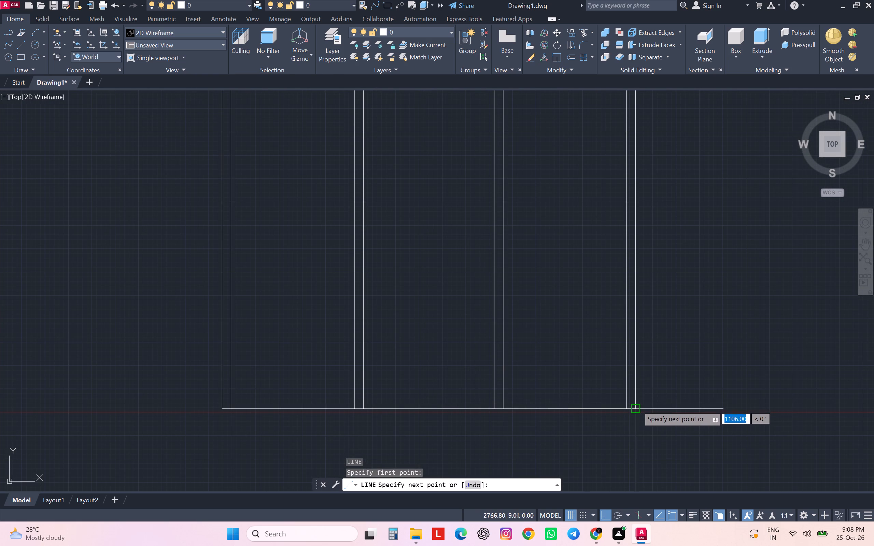
{"action": "left_click", "coordinate": [637, 406]}
{"action": "key", "text": "Escape"}
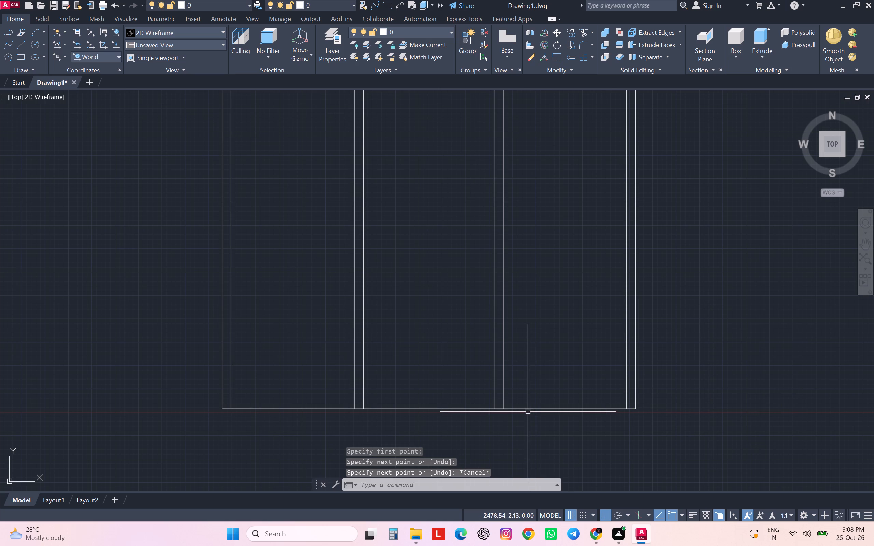
Offset the 1106 cm bottom line 24 cm upward to form the bottom wall's thickness.
{"action": "left_click", "coordinate": [531, 409]}
{"action": "key", "text": "o"}
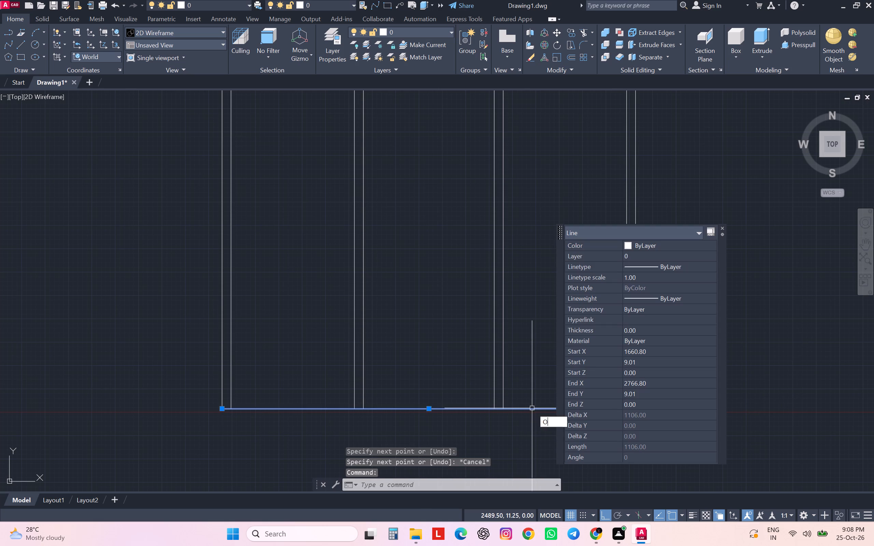
{"action": "key", "text": "Return"}
{"action": "type", "text": "24"}
{"action": "key", "text": "Return"}
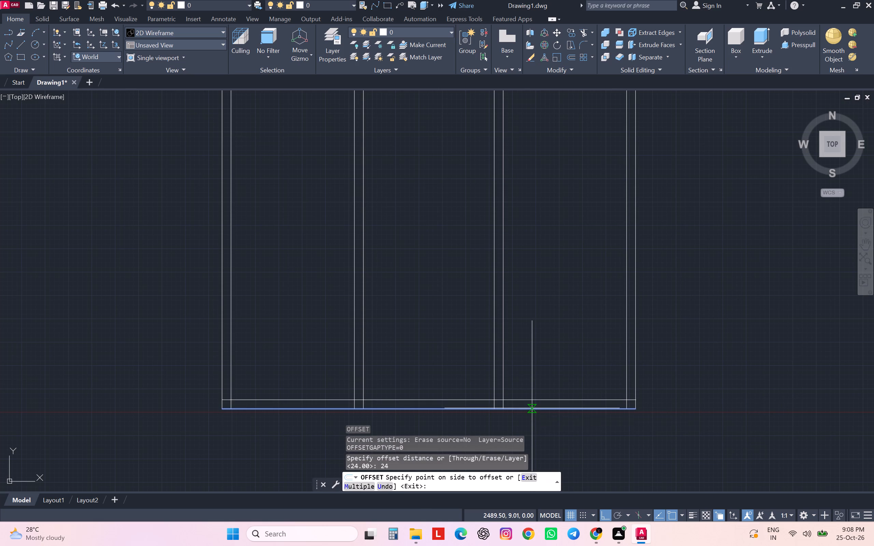
{"action": "left_click", "coordinate": [544, 353]}
{"action": "scroll", "coordinate": [545, 351], "scroll_direction": "down", "scroll_amount": 2}
{"action": "scroll", "coordinate": [238, 342], "scroll_direction": "up", "scroll_amount": 2}
{"action": "middle_click_drag", "start_coordinate": [412, 342], "coordinate": [411, 342]}
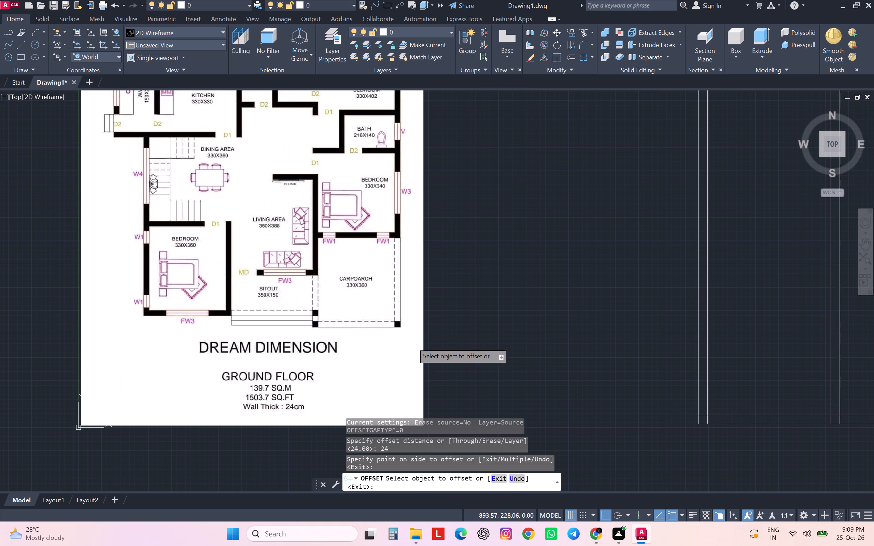
{"action": "middle_click_drag", "start_coordinate": [411, 342], "coordinate": [312, 350]}
{"action": "middle_click_drag", "start_coordinate": [642, 414], "coordinate": [609, 406]}
{"action": "key", "text": "Escape"}
{"action": "key", "text": "Escape"}
{"action": "key", "text": "Escape"}
{"action": "key", "text": "Escape"}
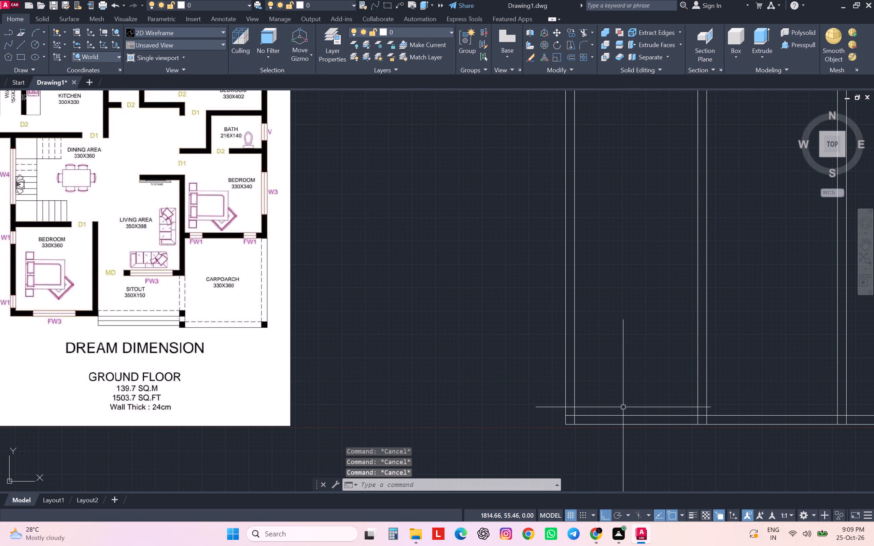
Trim the bottom wall's inner line where it crosses the second wall and the first wall, using the Extend command's trim option.
{"action": "type", "text": "ex"}
{"action": "key", "text": "space"}
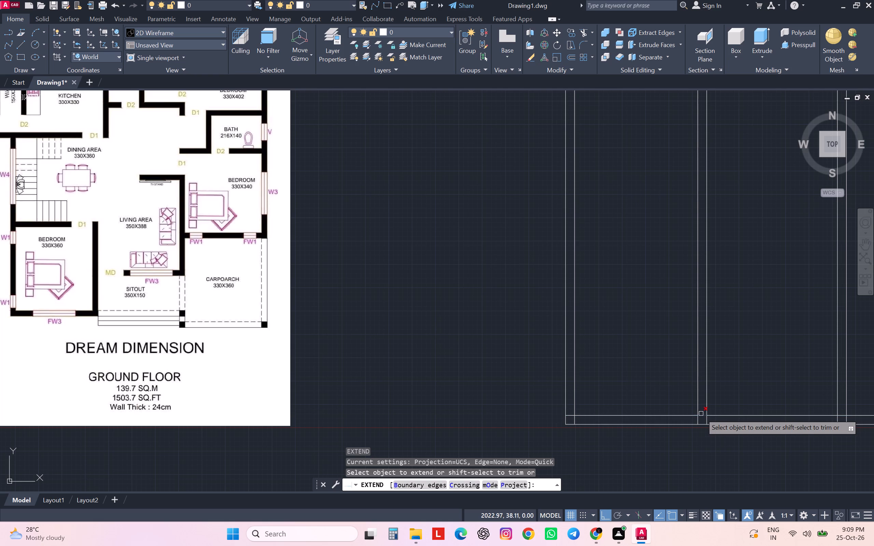
{"action": "left_click", "coordinate": [701, 414], "text": "shift"}
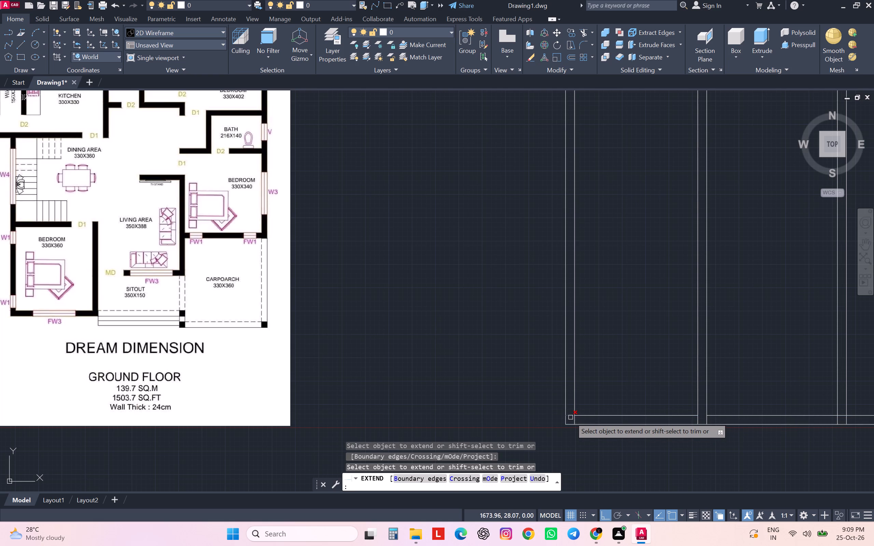
{"action": "left_click", "coordinate": [570, 414], "text": "shift"}
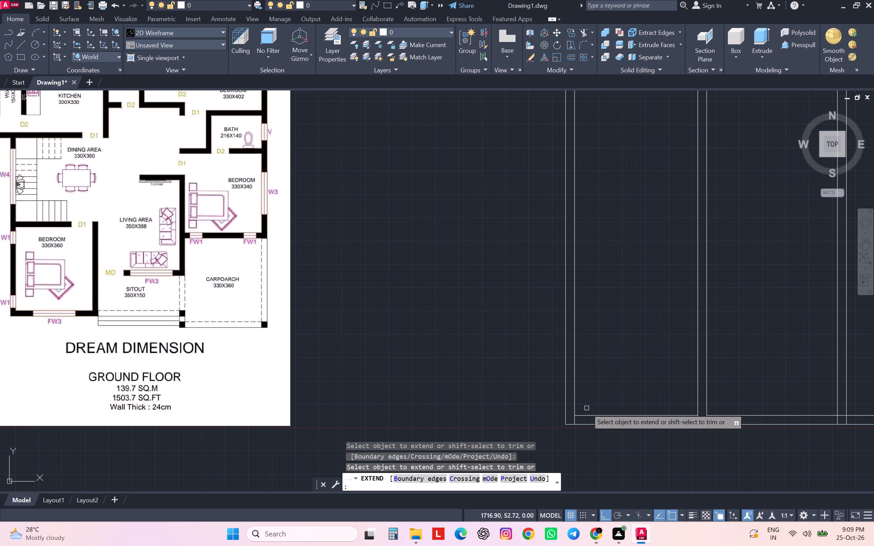
{"action": "key", "text": "Escape"}
{"action": "key", "text": "Escape"}
{"action": "key", "text": "Escape"}
{"action": "key", "text": "Escape"}
Offset the bottom wall's inner line between the first and second walls 360 cm upward for the lower-left bedroom's depth.
{"action": "left_click", "coordinate": [592, 415]}
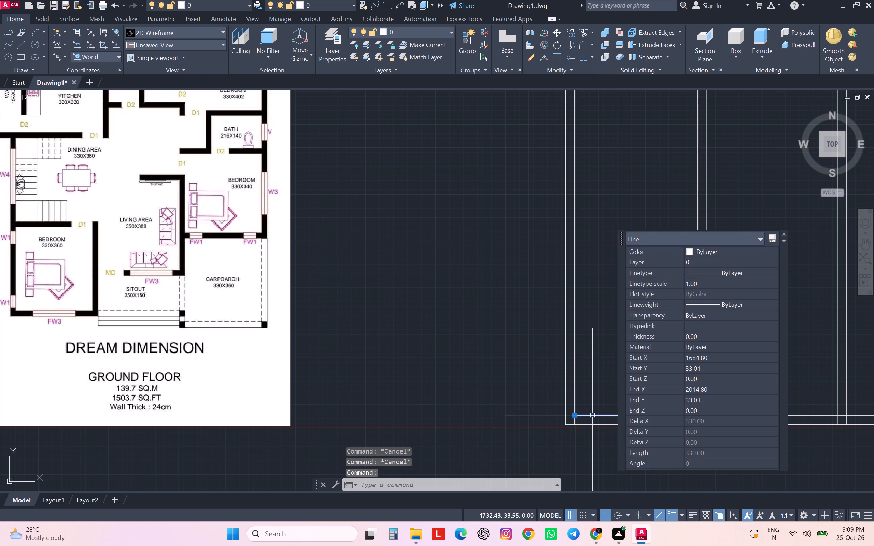
{"action": "key", "text": "o"}
{"action": "key", "text": "Return"}
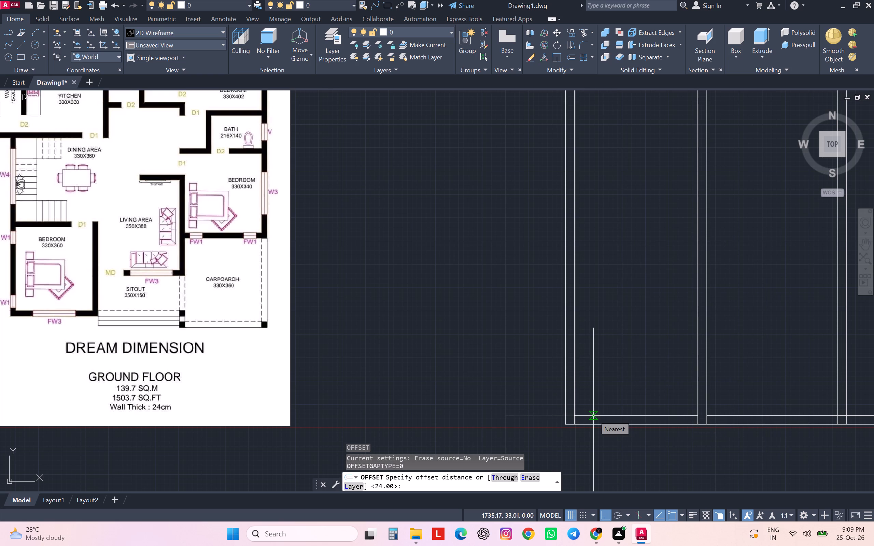
{"action": "type", "text": "360"}
{"action": "key", "text": "Return"}
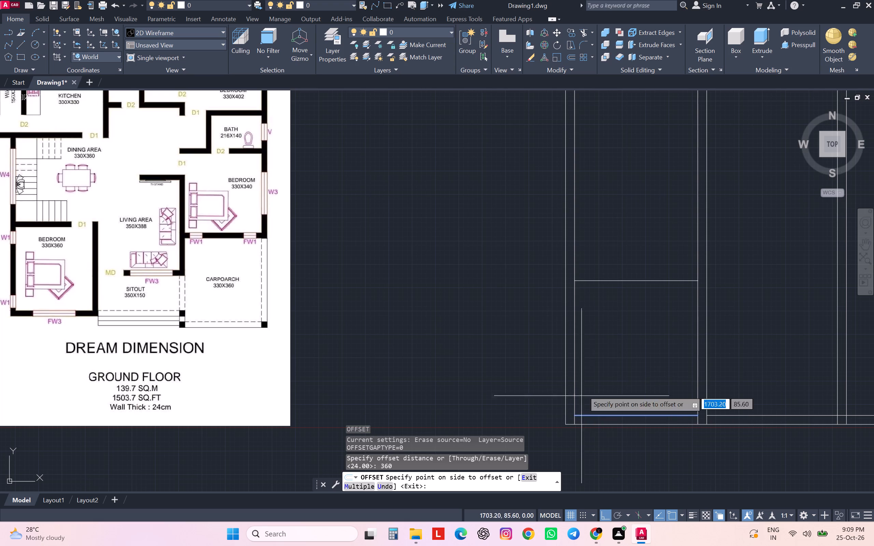
{"action": "left_click", "coordinate": [620, 319]}
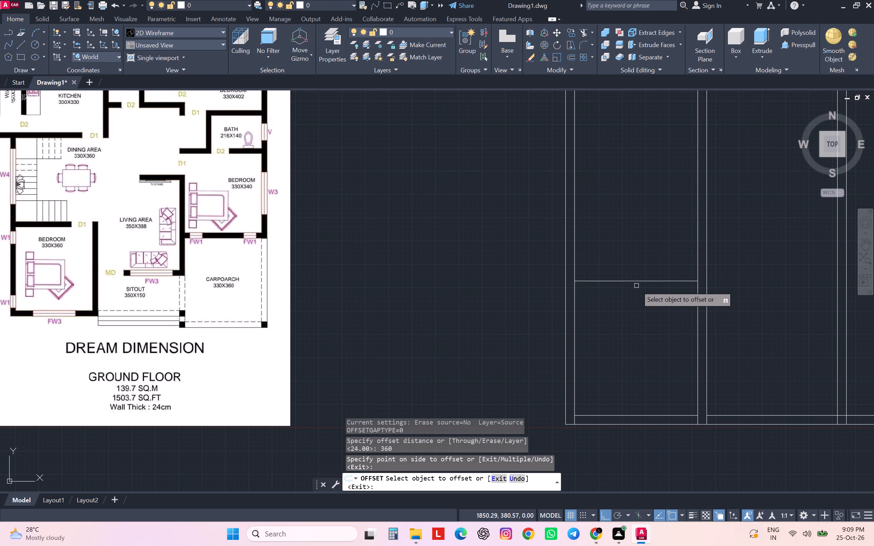
{"action": "key", "text": "Escape"}
{"action": "key", "text": "Escape"}
{"action": "key", "text": "Escape"}
{"action": "key", "text": "Escape"}
Offset the bedroom's new top line 24 cm upward to form the wall between bedroom and dining area.
{"action": "key", "text": "o"}
{"action": "key", "text": "Return"}
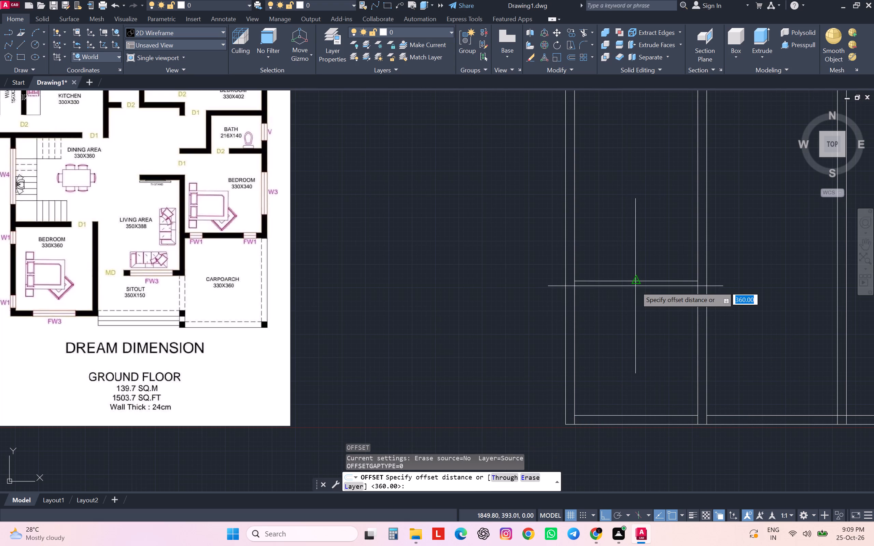
{"action": "type", "text": "24"}
{"action": "key", "text": "Return"}
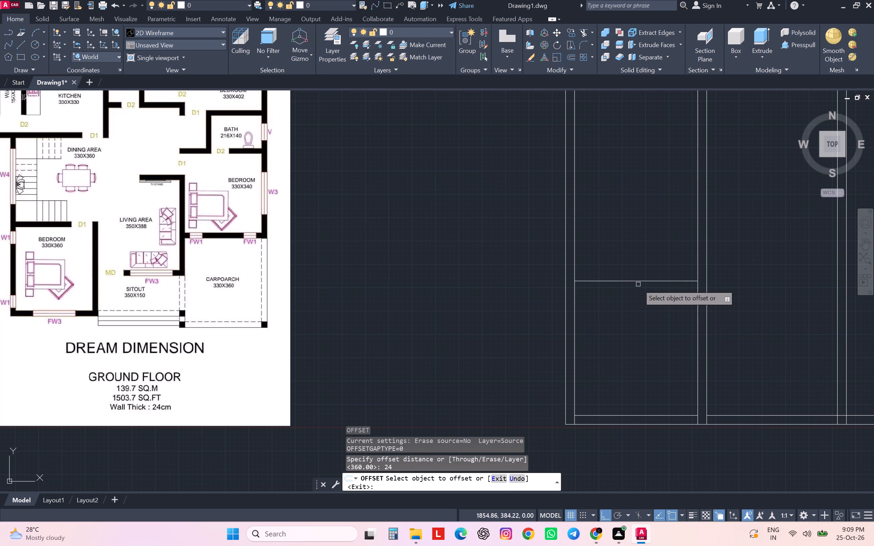
{"action": "left_click", "coordinate": [641, 283]}
{"action": "left_click", "coordinate": [649, 265]}
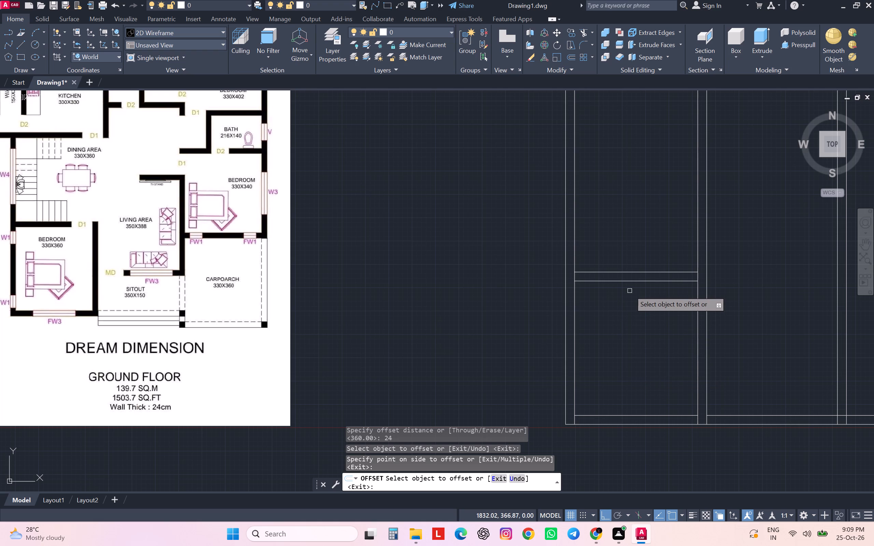
Try to offset the upper line of the wall between bedroom and dining area by 360 cm for the dining area's depth.
{"action": "left_click", "coordinate": [638, 273]}
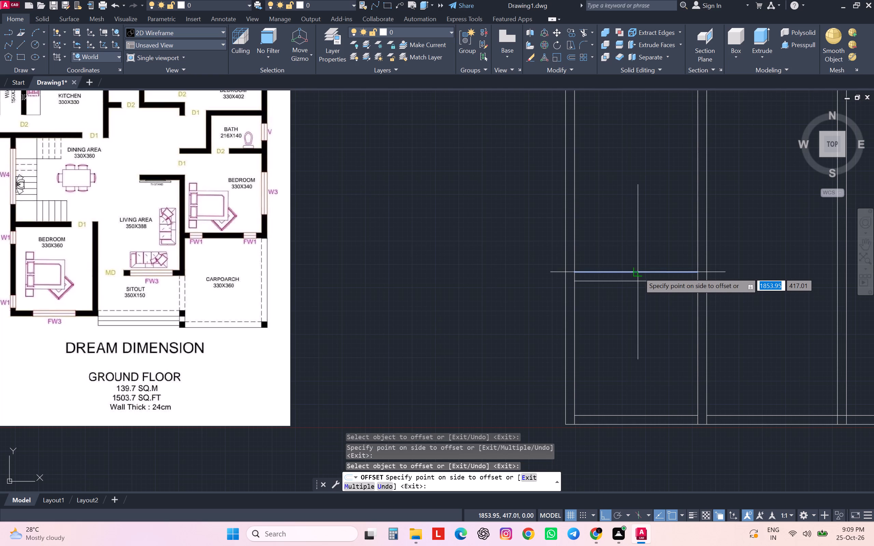
{"action": "key", "text": "o"}
{"action": "key", "text": "Return"}
{"action": "type", "text": "360"}
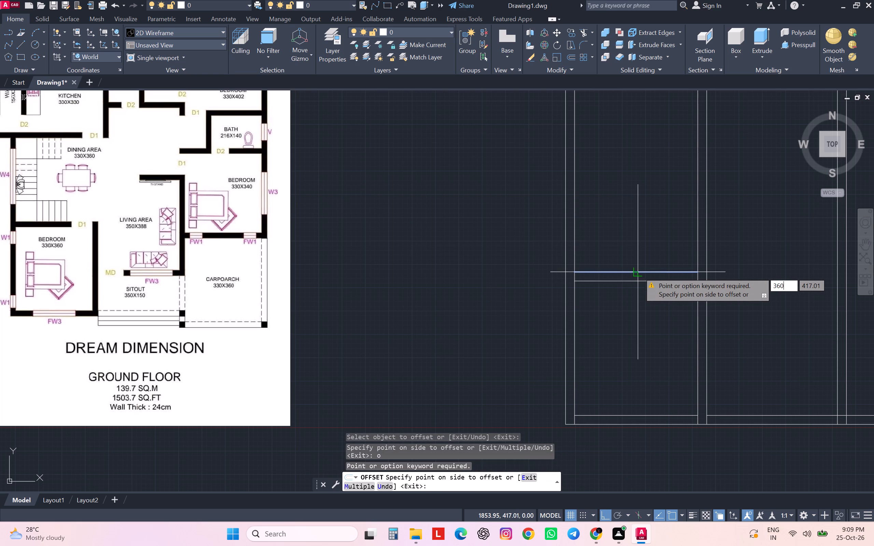
{"action": "key", "text": "Return"}
{"action": "key", "text": "Escape"}
{"action": "key", "text": "Escape"}
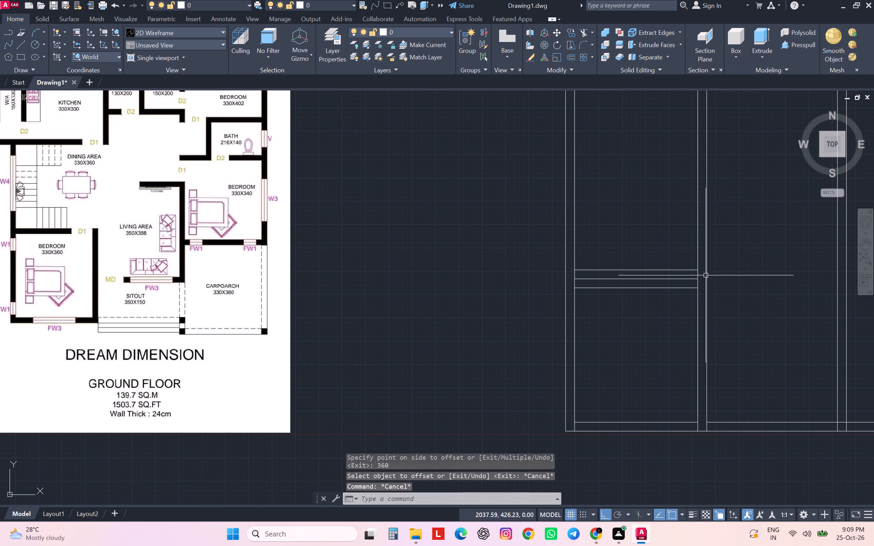
Delete the extra line 24 cm above the wall between the lower-left bedroom and the dining area.
{"action": "key", "text": "Escape"}
{"action": "key", "text": "Escape"}
{"action": "key", "text": "Escape"}
{"action": "left_click", "coordinate": [677, 272]}
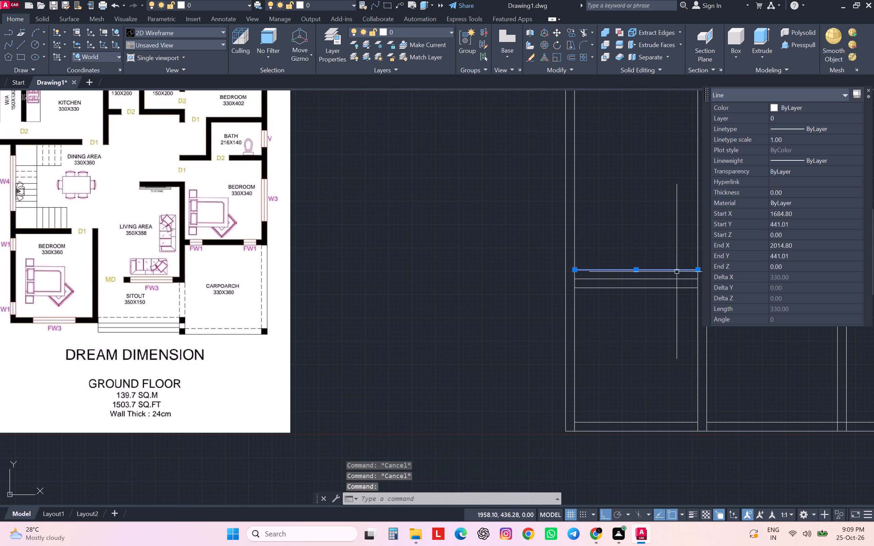
{"action": "key", "text": "Delete"}
Offset the upper line of the wall between bedroom and dining area 360 cm upward for the dining area's depth.
{"action": "left_click", "coordinate": [674, 279]}
{"action": "key", "text": "o"}
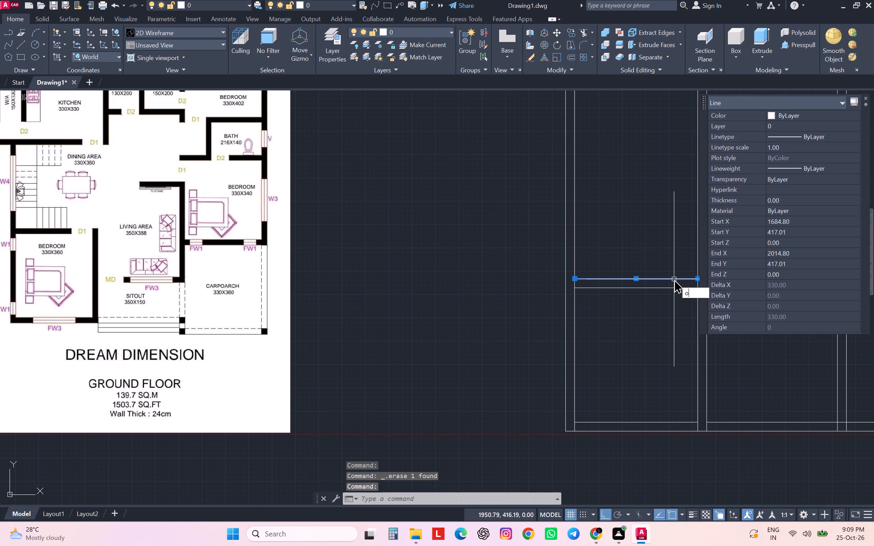
{"action": "key", "text": "Return"}
{"action": "type", "text": "360"}
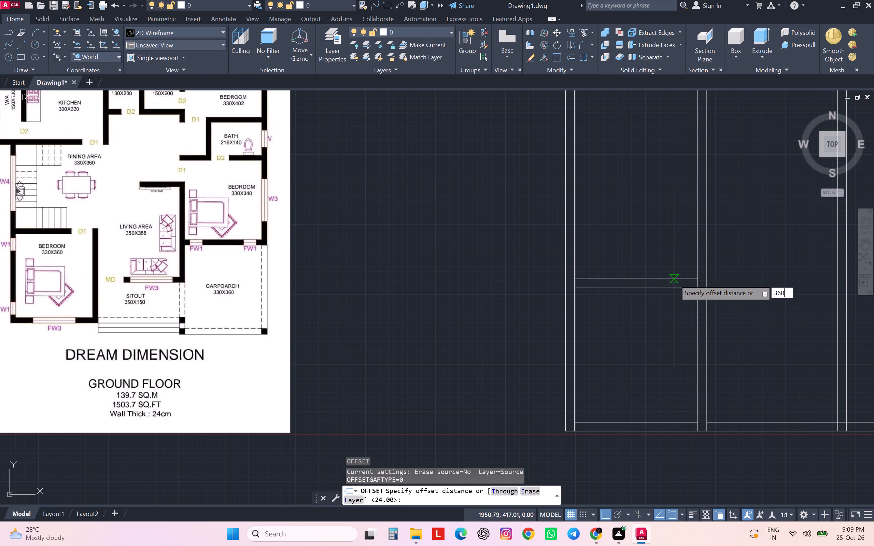
{"action": "key", "text": "Return"}
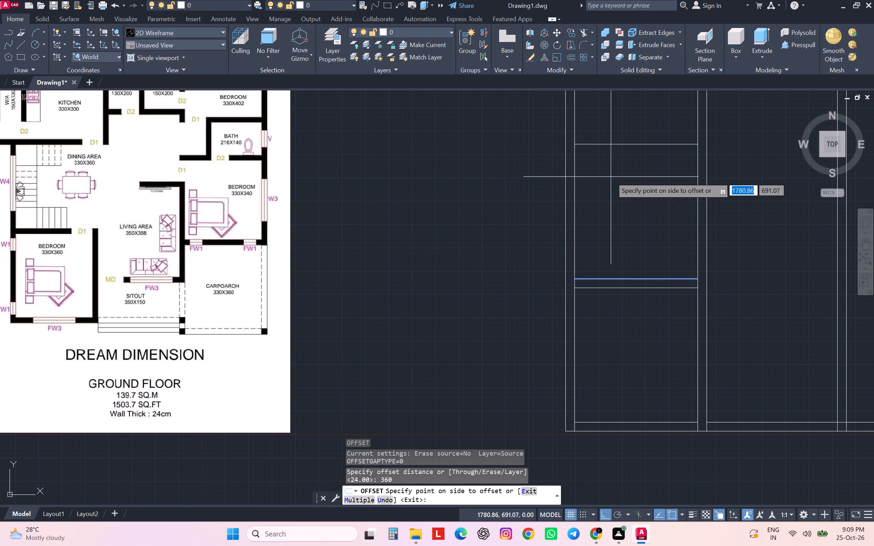
{"action": "left_click", "coordinate": [623, 174]}
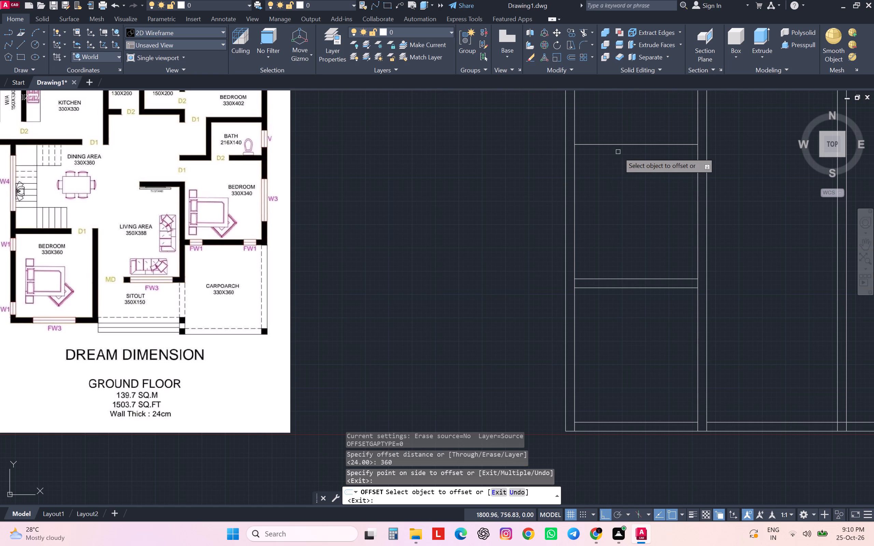
{"action": "key", "text": "Escape"}
{"action": "key", "text": "Escape"}
{"action": "key", "text": "Escape"}
{"action": "key", "text": "Escape"}
{"action": "key", "text": "Escape"}
{"action": "key", "text": "Escape"}
Offset the dining area's new top line 24 cm upward to form the wall above the dining area.
{"action": "key", "text": "o"}
{"action": "key", "text": "Return"}
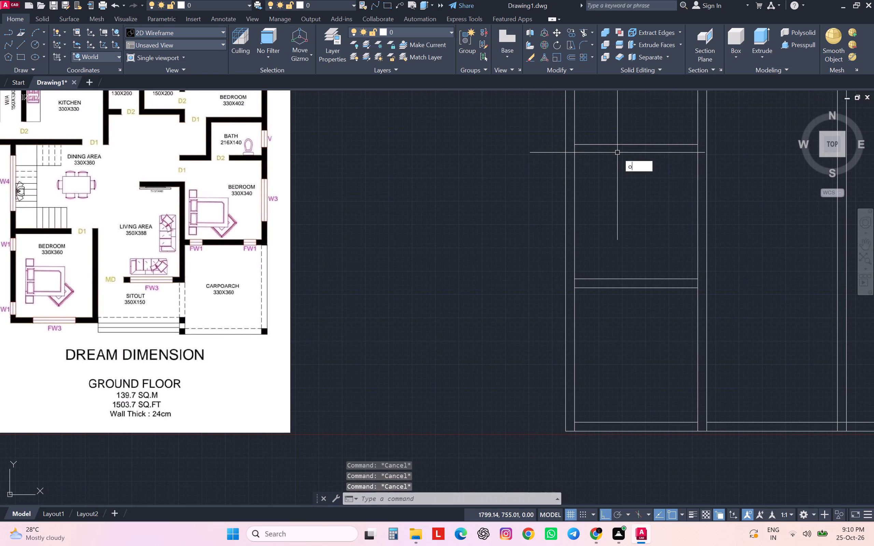
{"action": "type", "text": "24"}
{"action": "key", "text": "Return"}
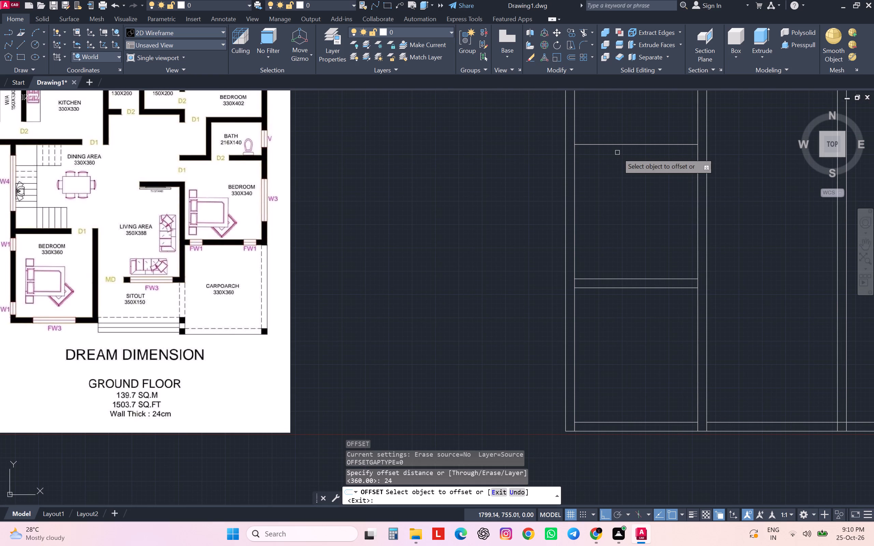
{"action": "left_click", "coordinate": [624, 145]}
{"action": "left_click", "coordinate": [632, 129]}
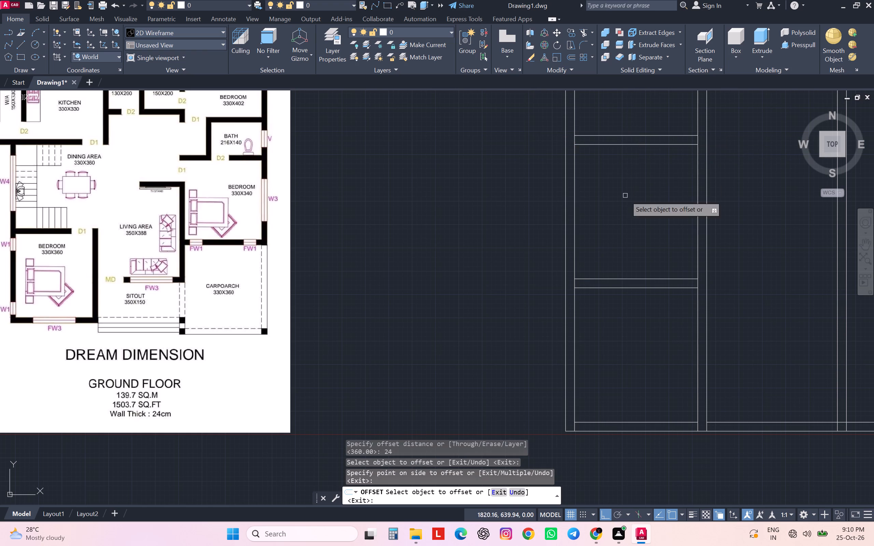
Compare the reference plan's sitout, living area and carporch layout with the drafted wall lines.
{"action": "middle_click_drag", "start_coordinate": [625, 196], "coordinate": [625, 221]}
{"action": "middle_click_drag", "start_coordinate": [544, 242], "coordinate": [544, 242]}
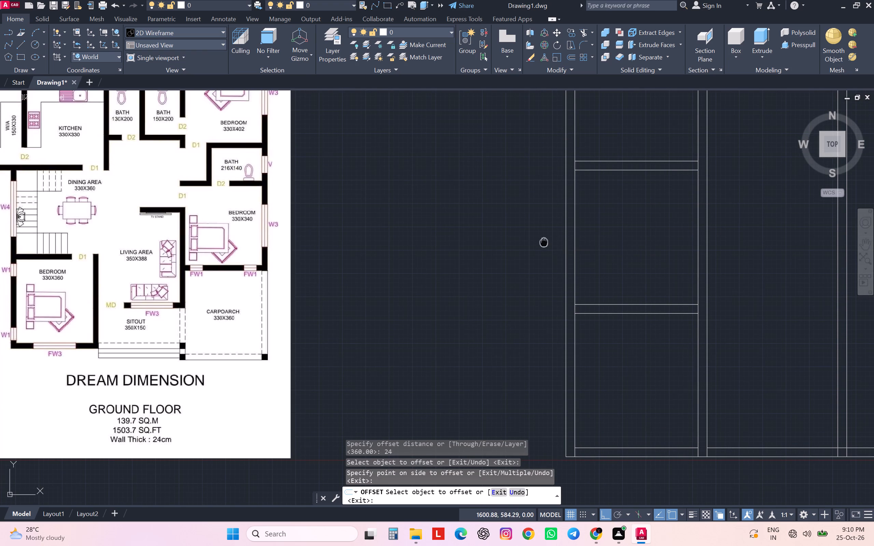
{"action": "middle_click_drag", "start_coordinate": [544, 242], "coordinate": [570, 287]}
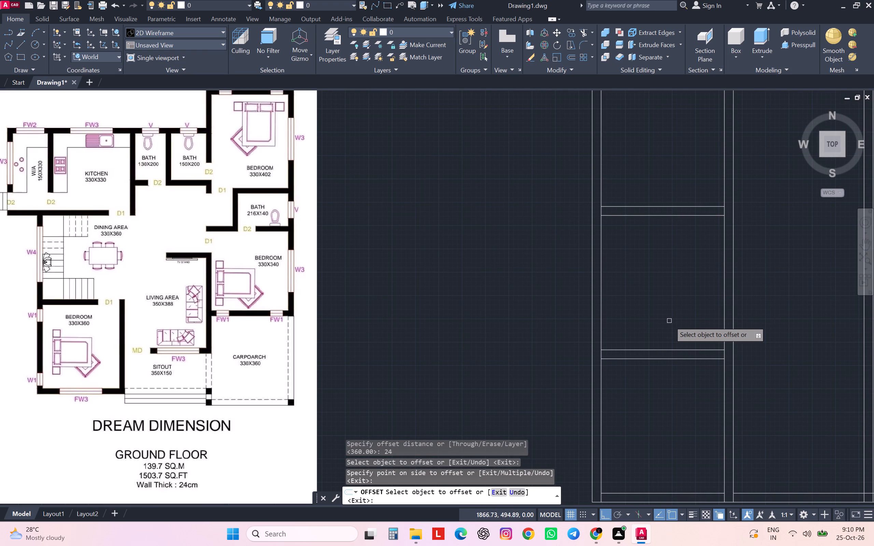
{"action": "middle_click_drag", "start_coordinate": [668, 320], "coordinate": [658, 361]}
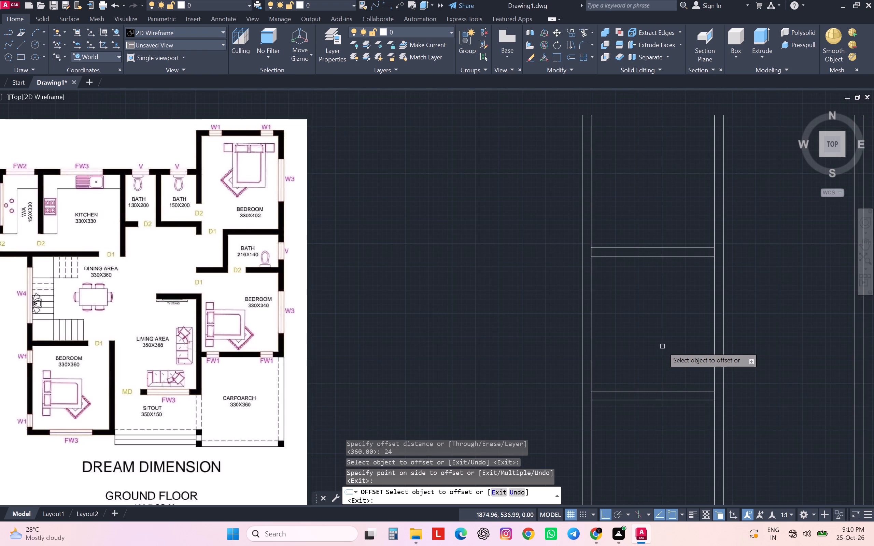
{"action": "scroll", "coordinate": [662, 346], "scroll_direction": "down", "scroll_amount": 1}
{"action": "scroll", "coordinate": [662, 346], "scroll_direction": "up", "scroll_amount": 1}
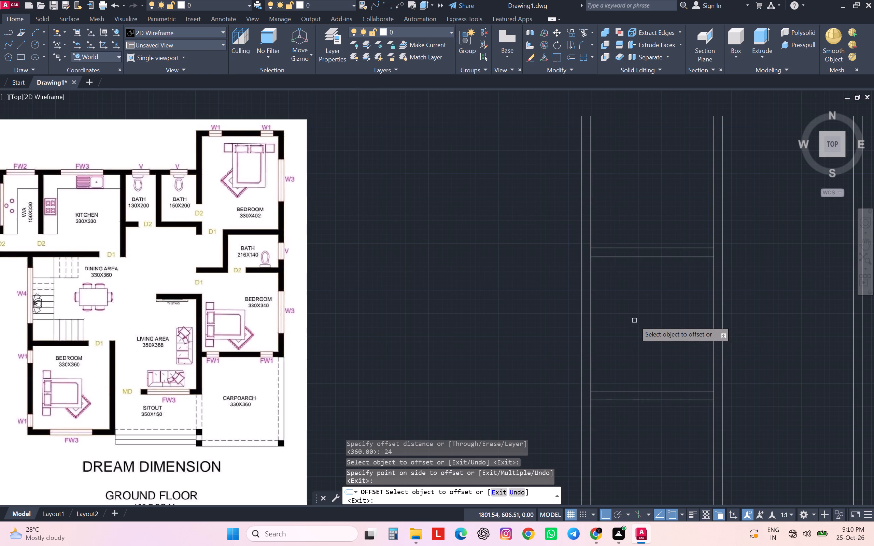
{"action": "scroll", "coordinate": [634, 320], "scroll_direction": "down", "scroll_amount": 1}
{"action": "middle_click_drag", "start_coordinate": [631, 317], "coordinate": [539, 265]}
{"action": "scroll", "coordinate": [539, 265], "scroll_direction": "up", "scroll_amount": 1}
{"action": "key", "text": "Escape"}
{"action": "key", "text": "Escape"}
{"action": "key", "text": "Escape"}
{"action": "key", "text": "Escape"}
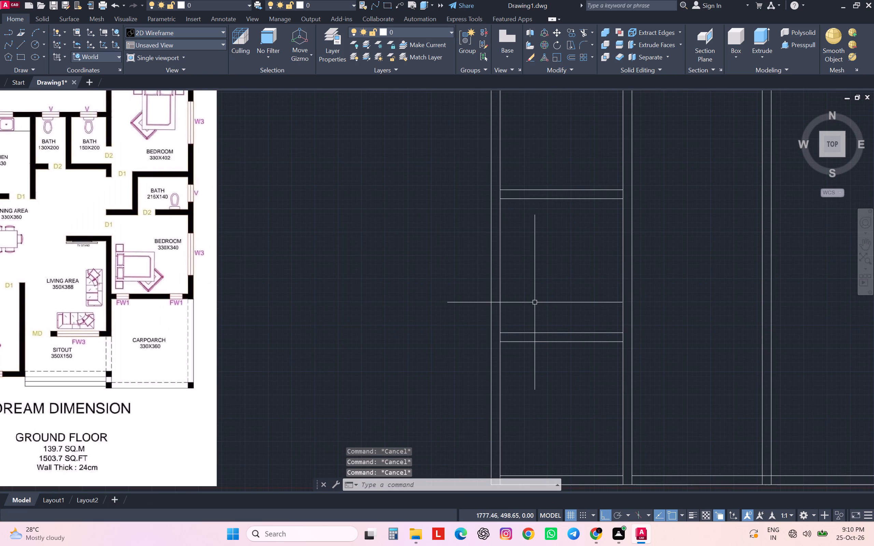
{"action": "scroll", "coordinate": [418, 305], "scroll_direction": "down", "scroll_amount": 1}
{"action": "middle_click_drag", "start_coordinate": [418, 305], "coordinate": [452, 290]}
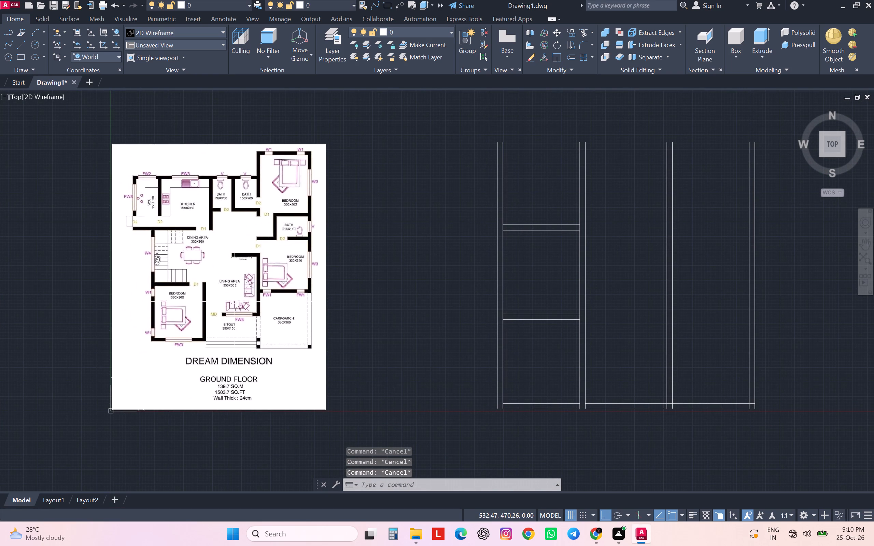
{"action": "scroll", "coordinate": [225, 332], "scroll_direction": "up", "scroll_amount": 1}
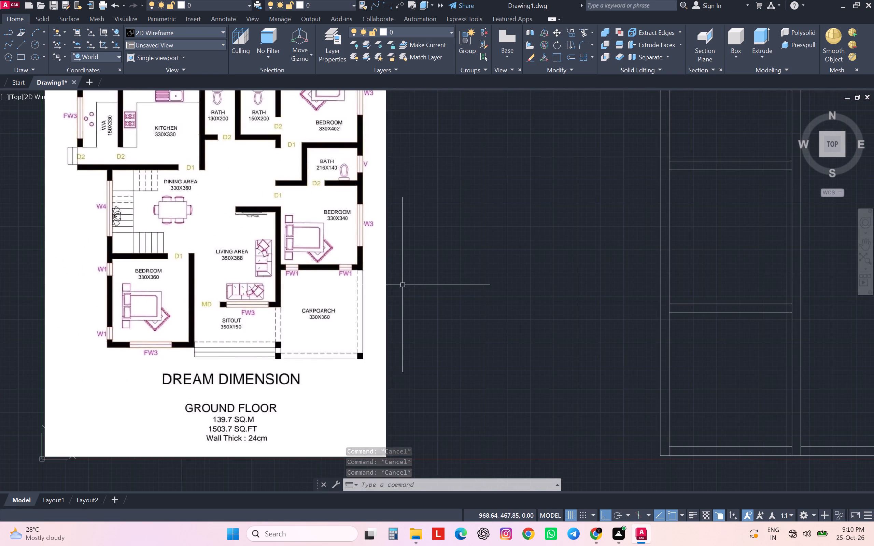
{"action": "scroll", "coordinate": [403, 285], "scroll_direction": "down", "scroll_amount": 1}
{"action": "scroll", "coordinate": [337, 294], "scroll_direction": "up", "scroll_amount": 1}
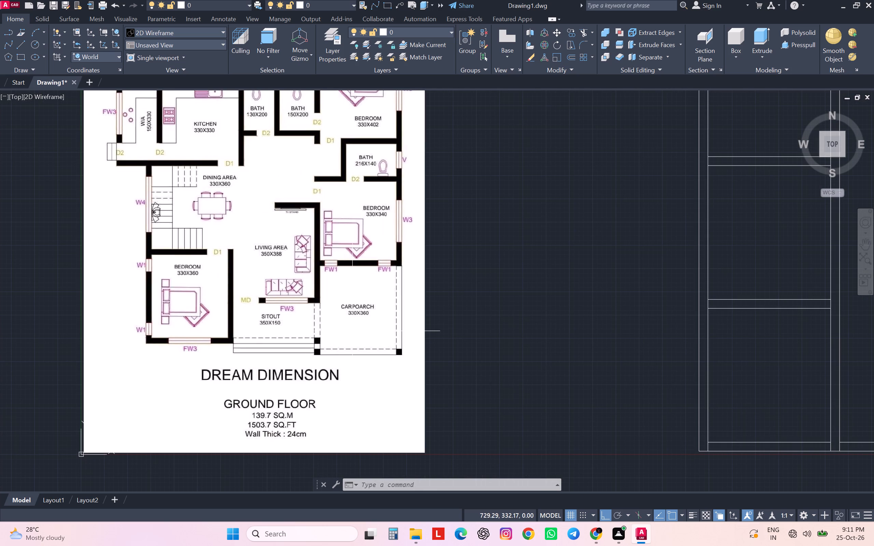
{"action": "middle_click_drag", "start_coordinate": [352, 331], "coordinate": [326, 323]}
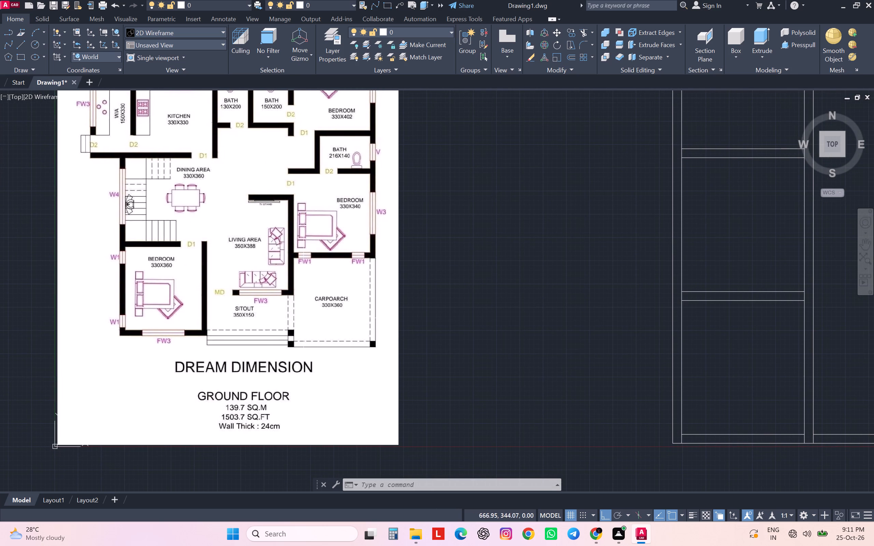
{"action": "scroll", "coordinate": [470, 324], "scroll_direction": "down", "scroll_amount": 1}
{"action": "middle_click_drag", "start_coordinate": [470, 324], "coordinate": [422, 321]}
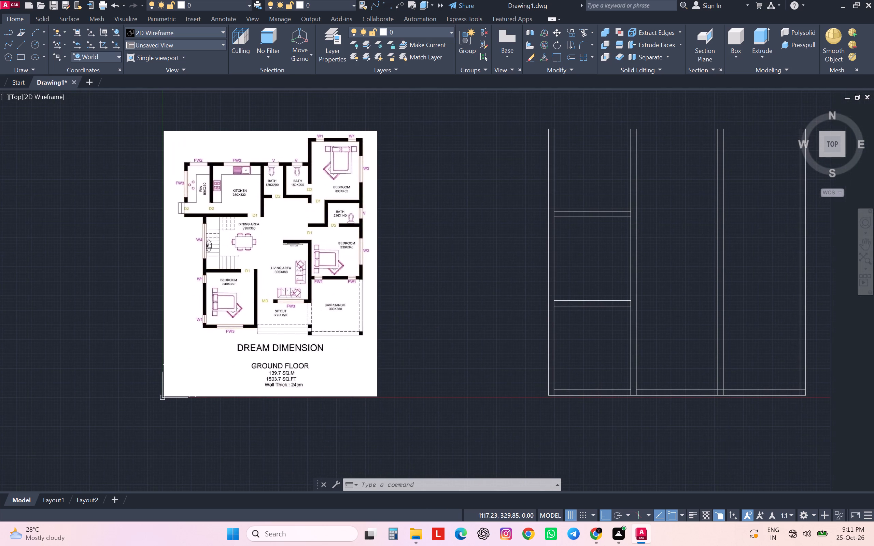
Offset the bottom wall's inner line on the sitout and carporch side 110 cm upward.
{"action": "left_click", "coordinate": [660, 388]}
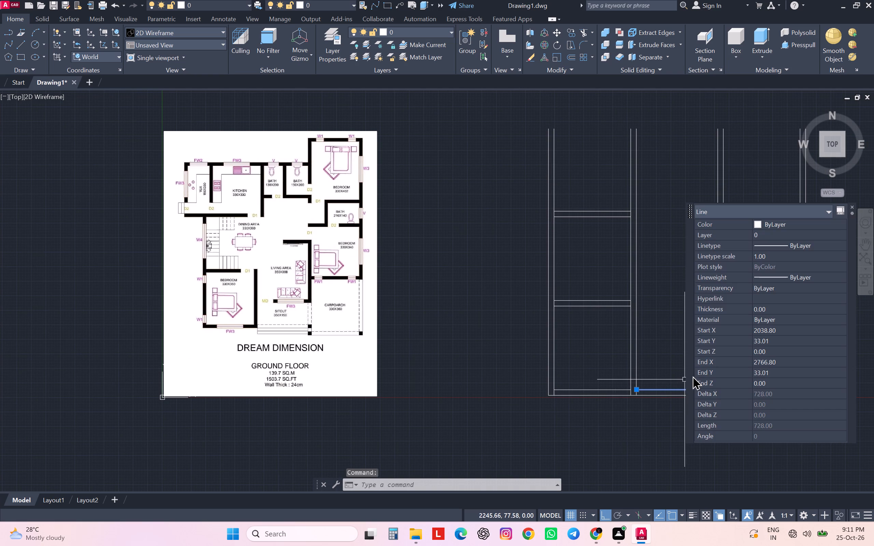
{"action": "key", "text": "o"}
{"action": "key", "text": "Return"}
{"action": "type", "text": "110"}
{"action": "key", "text": "Return"}
{"action": "scroll", "coordinate": [797, 251], "scroll_direction": "up", "scroll_amount": 1}
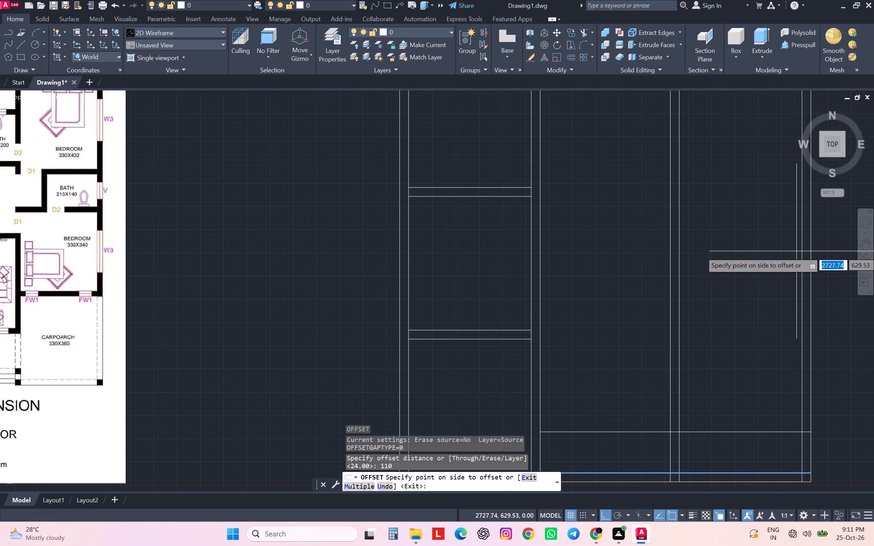
{"action": "scroll", "coordinate": [784, 277], "scroll_direction": "down", "scroll_amount": 2}
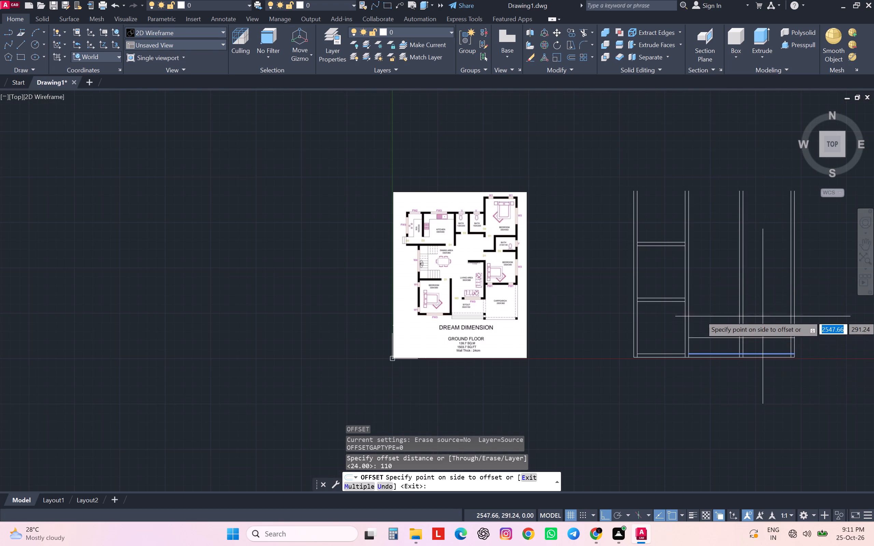
{"action": "left_click", "coordinate": [763, 315]}
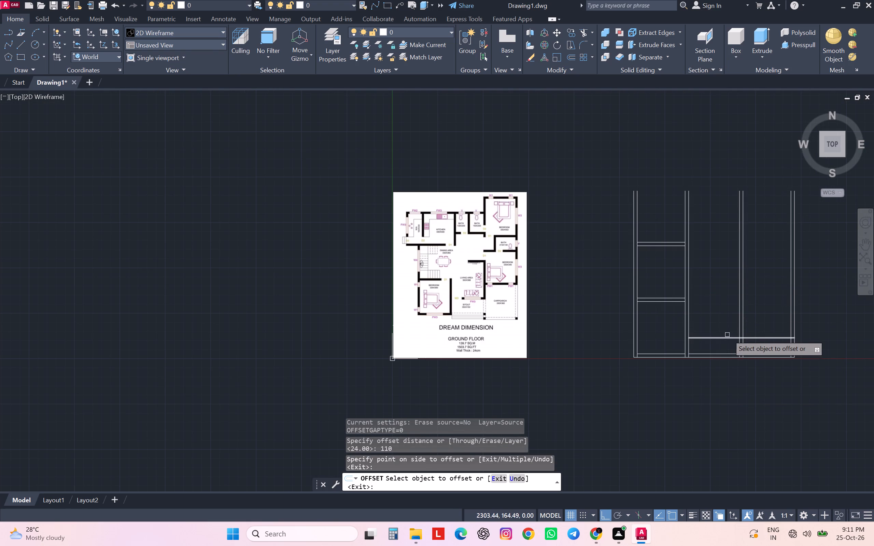
{"action": "key", "text": "Escape"}
{"action": "key", "text": "Escape"}
{"action": "key", "text": "Escape"}
{"action": "key", "text": "Escape"}
{"action": "key", "text": "Escape"}
Offset the new line above the sitout 24 cm upward to form the living area's front wall.
{"action": "key", "text": "o"}
{"action": "key", "text": "Return"}
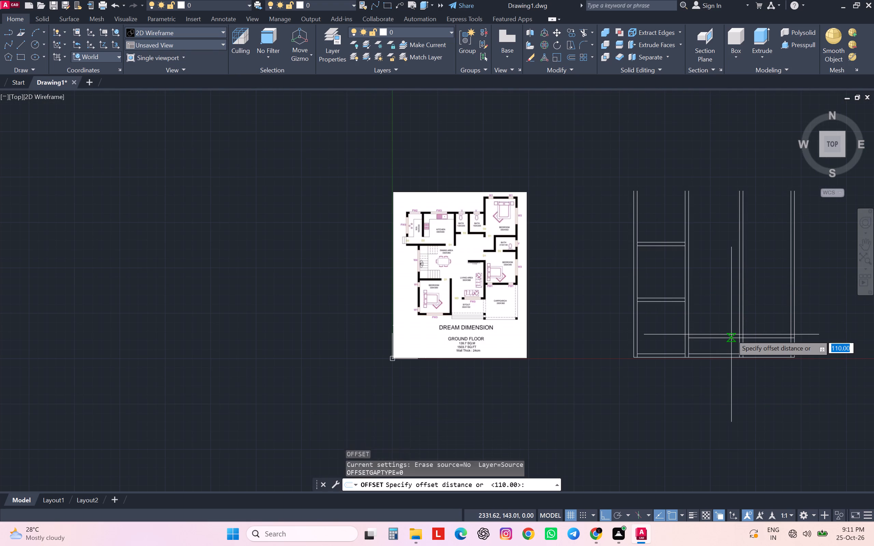
{"action": "type", "text": "24"}
{"action": "key", "text": "Return"}
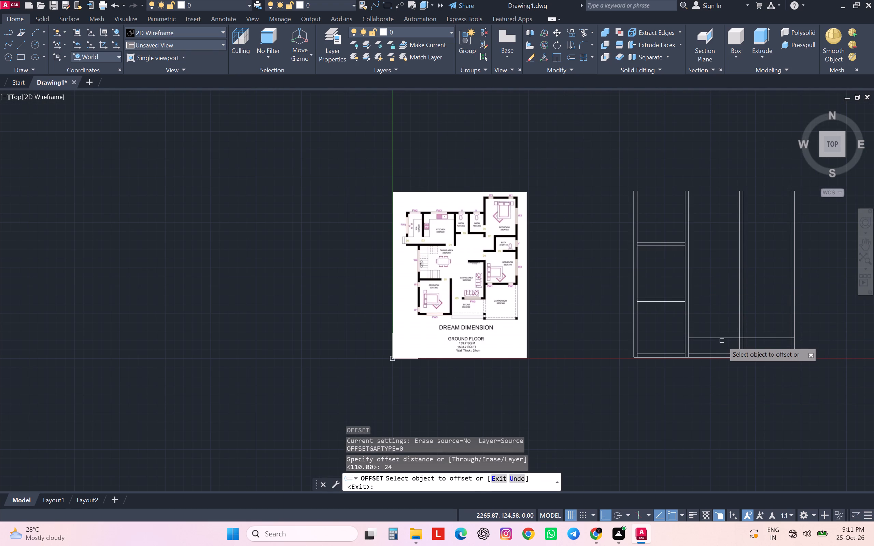
{"action": "left_click", "coordinate": [726, 337]}
{"action": "left_click", "coordinate": [725, 320]}
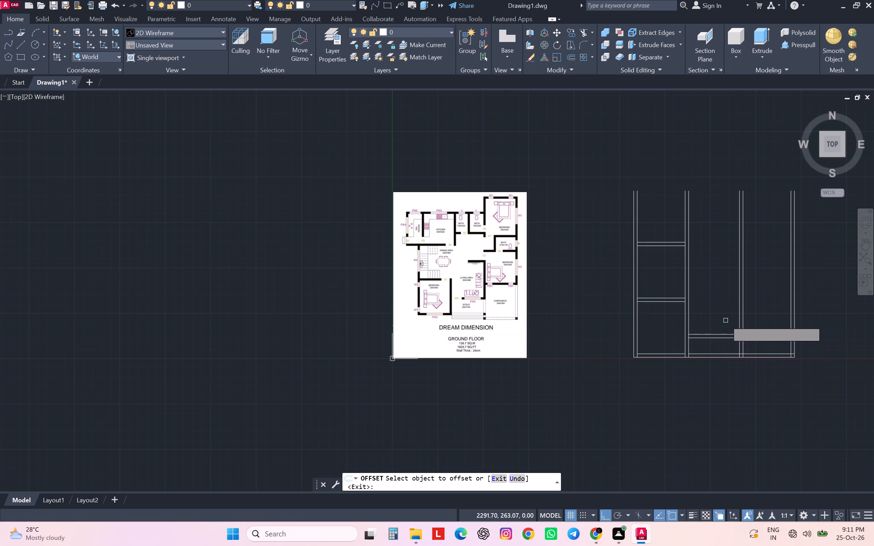
Check the living area's size on the reference plan and offset its front wall's upper line 388 cm upward for the room depth.
{"action": "scroll", "coordinate": [725, 321], "scroll_direction": "up", "scroll_amount": 1}
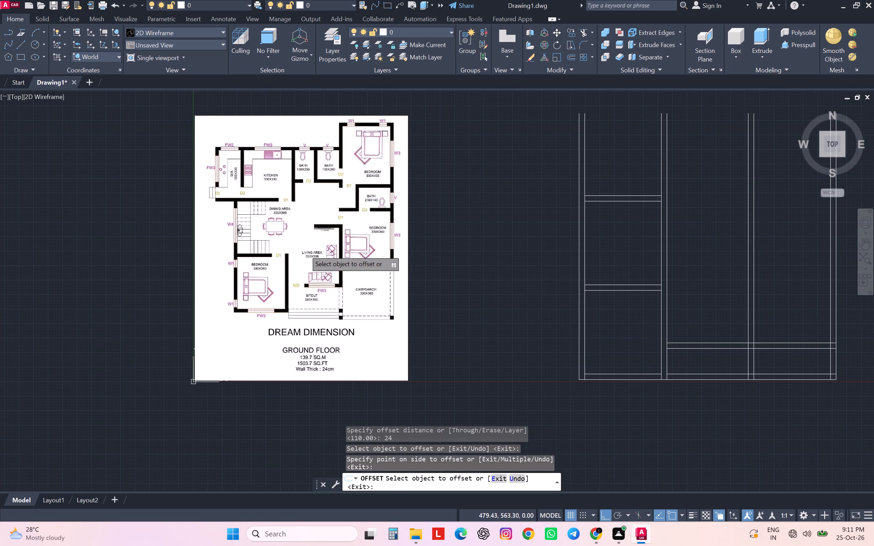
{"action": "scroll", "coordinate": [305, 248], "scroll_direction": "up", "scroll_amount": 3}
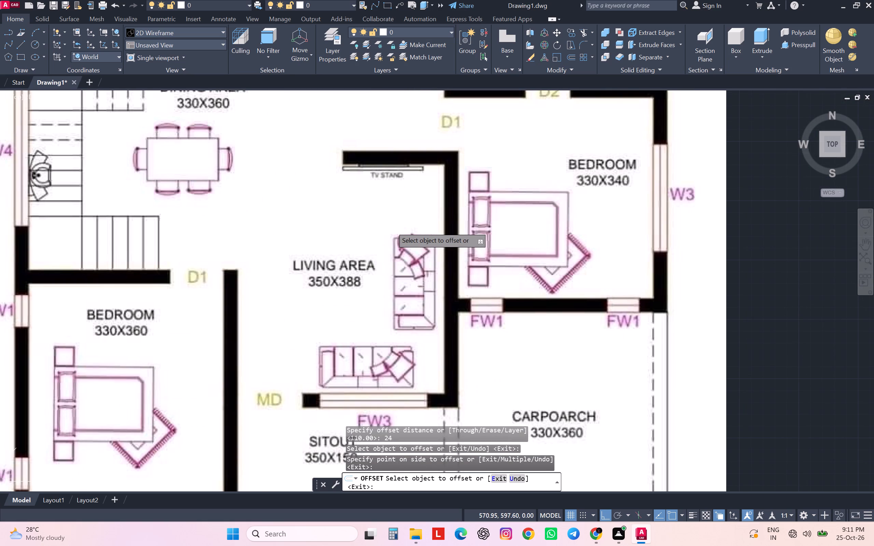
{"action": "scroll", "coordinate": [391, 227], "scroll_direction": "down", "scroll_amount": 3}
{"action": "middle_click_drag", "start_coordinate": [697, 286], "coordinate": [688, 285]}
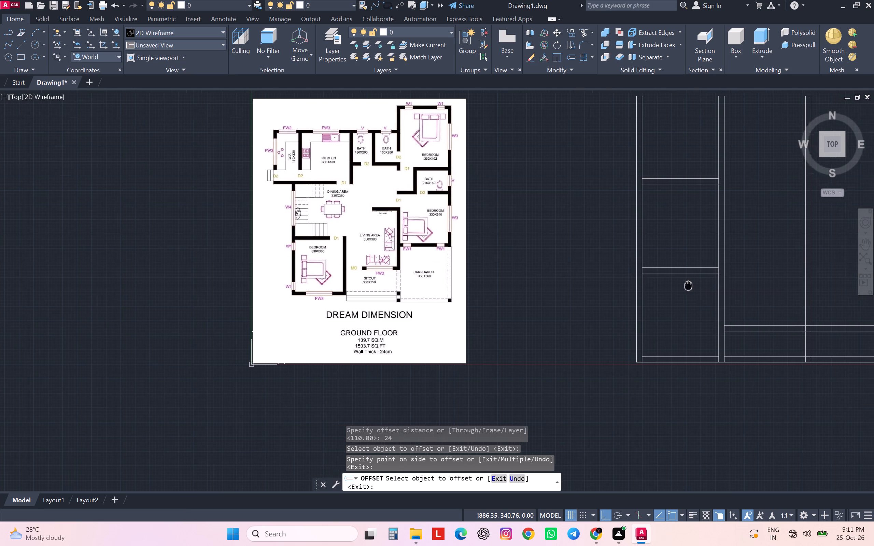
{"action": "middle_click_drag", "start_coordinate": [688, 285], "coordinate": [534, 289]}
{"action": "scroll", "coordinate": [534, 289], "scroll_direction": "up", "scroll_amount": 1}
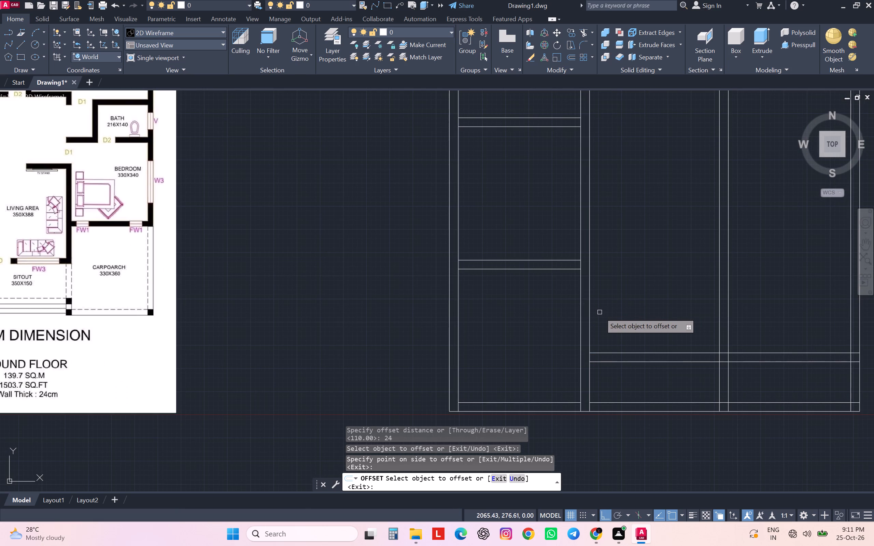
{"action": "key", "text": "Escape"}
{"action": "key", "text": "Escape"}
{"action": "key", "text": "Escape"}
{"action": "key", "text": "Escape"}
{"action": "key", "text": "Escape"}
{"action": "key", "text": "o"}
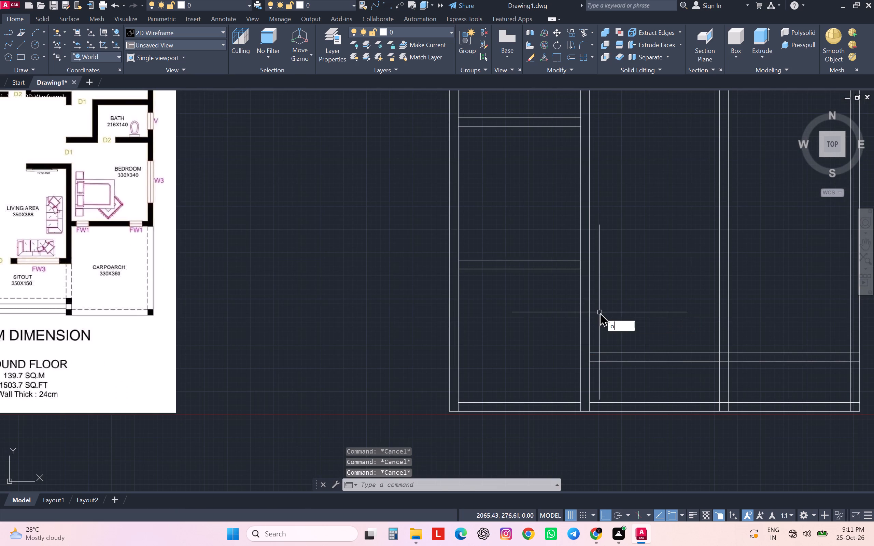
{"action": "key", "text": "Return"}
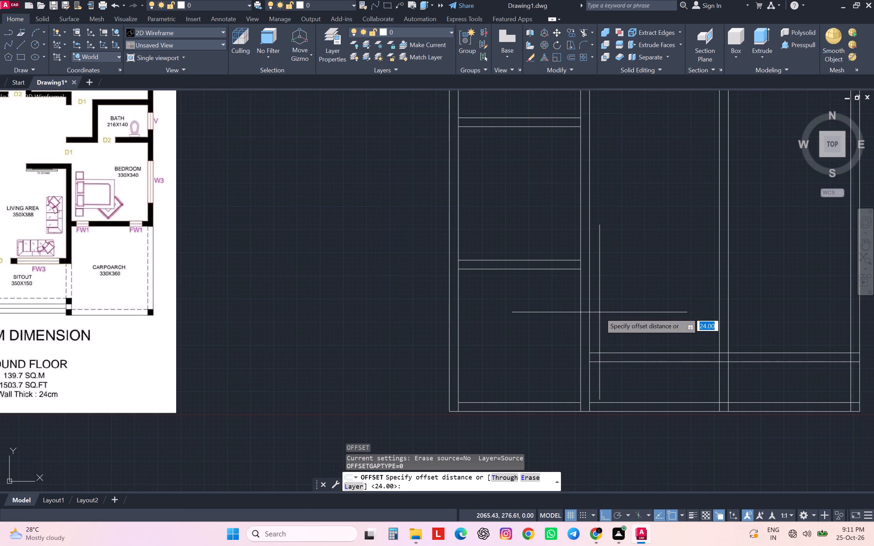
{"action": "type", "text": "388"}
{"action": "key", "text": "Return"}
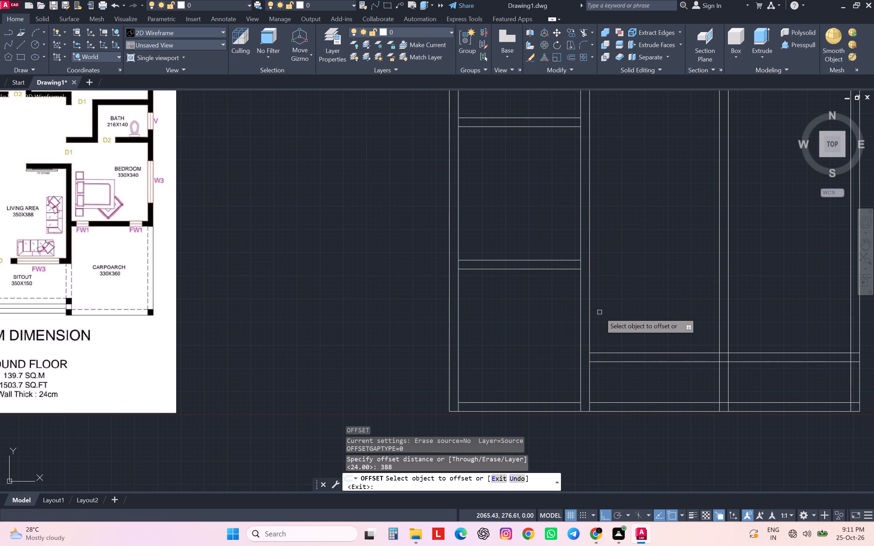
{"action": "left_click", "coordinate": [617, 351]}
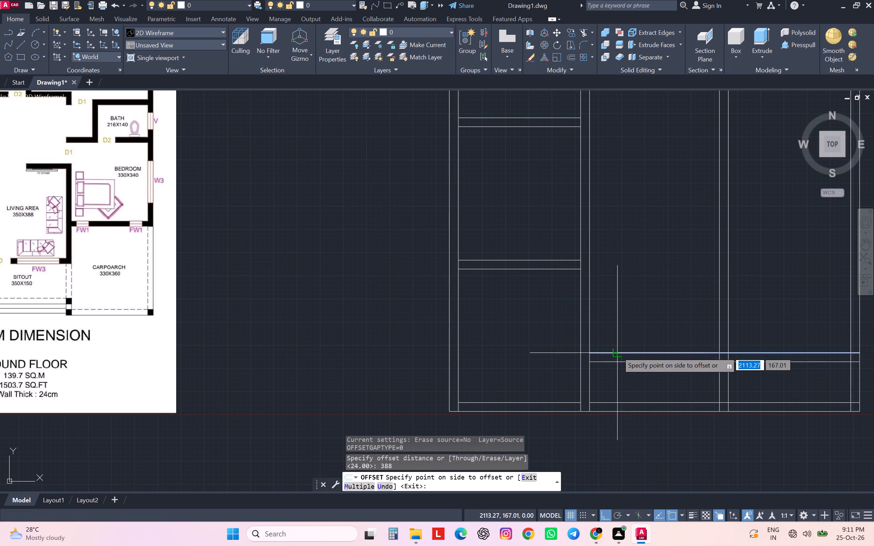
{"action": "left_click", "coordinate": [627, 296]}
{"action": "key", "text": "Escape"}
{"action": "key", "text": "Escape"}
{"action": "key", "text": "Escape"}
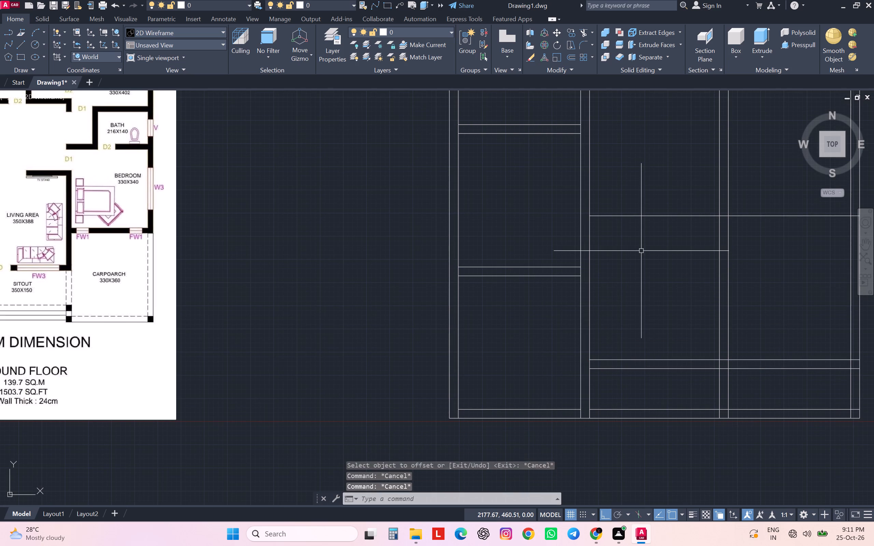
{"action": "key", "text": "Escape"}
Offset the living area's rear wall line 24 cm upward to complete the wall thickness.
{"action": "key", "text": "o"}
{"action": "key", "text": "Return"}
{"action": "type", "text": "24"}
{"action": "key", "text": "Return"}
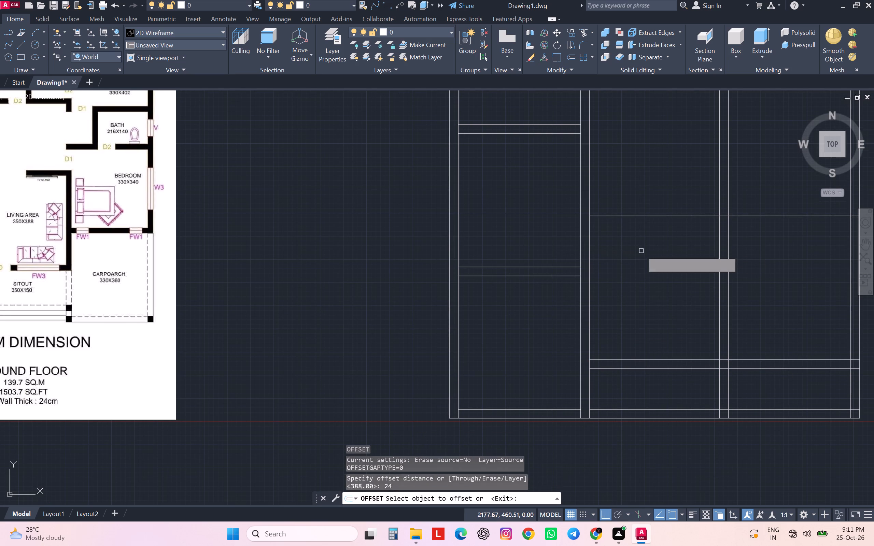
{"action": "left_click", "coordinate": [690, 214]}
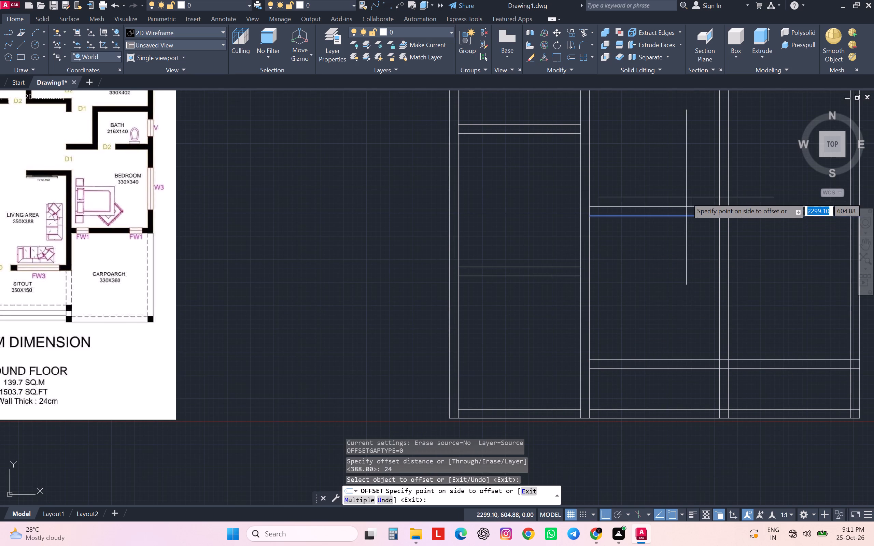
{"action": "left_click", "coordinate": [686, 197]}
{"action": "scroll", "coordinate": [683, 201], "scroll_direction": "down", "scroll_amount": 1}
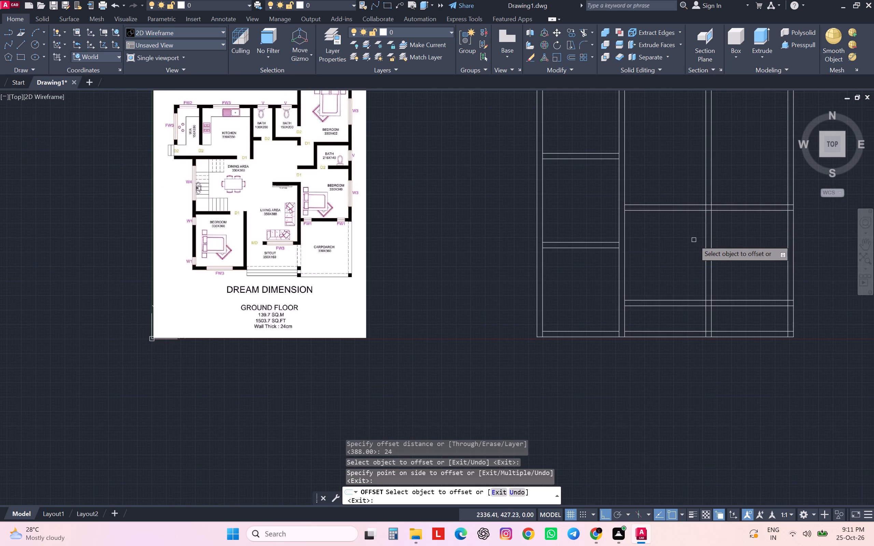
{"action": "middle_click_drag", "start_coordinate": [694, 240], "coordinate": [692, 251]}
{"action": "scroll", "coordinate": [694, 240], "scroll_direction": "up", "scroll_amount": 1}
{"action": "scroll", "coordinate": [692, 251], "scroll_direction": "down", "scroll_amount": 1}
{"action": "scroll", "coordinate": [692, 251], "scroll_direction": "up", "scroll_amount": 1}
{"action": "scroll", "coordinate": [691, 250], "scroll_direction": "down", "scroll_amount": 1}
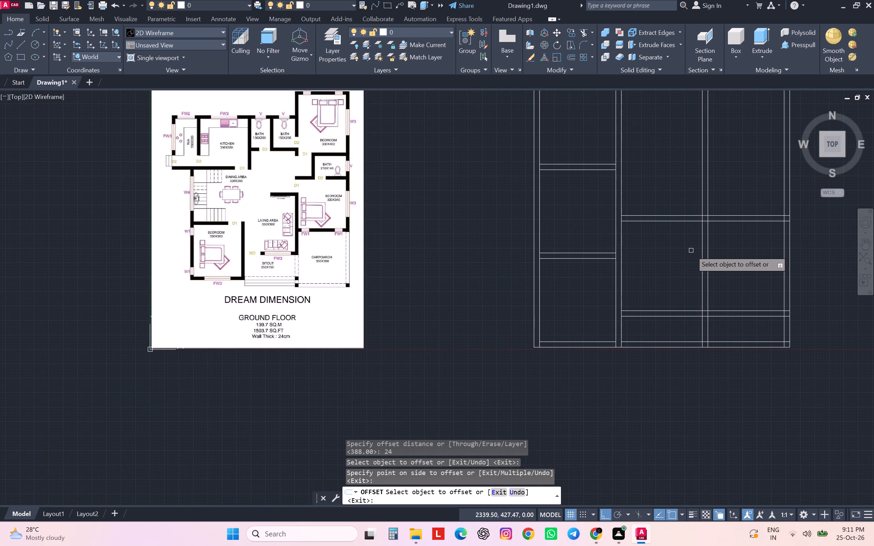
{"action": "key", "text": "Escape"}
{"action": "key", "text": "Escape"}
{"action": "key", "text": "Escape"}
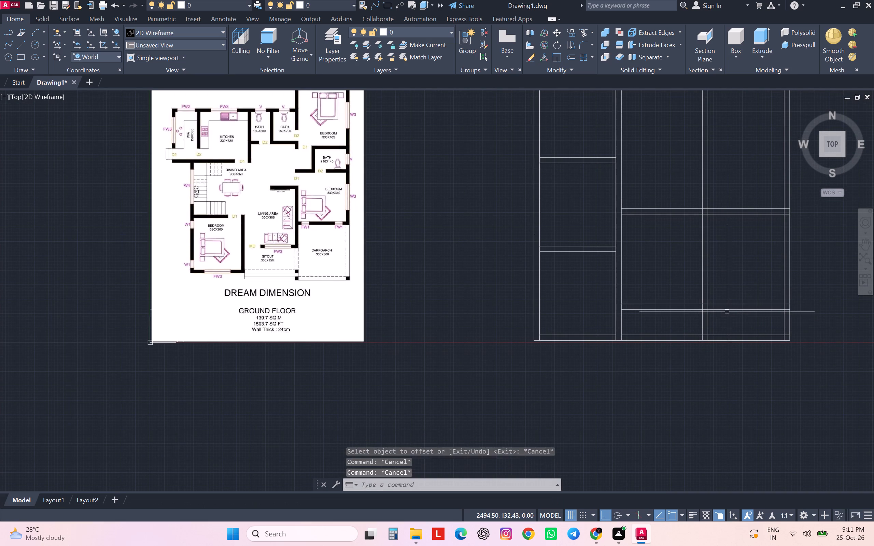
Trim the living area's front and rear wall lines out of the carporch-side bay between its two vertical walls.
{"action": "key", "text": "Escape"}
{"action": "type", "text": "tr"}
{"action": "key", "text": "Return"}
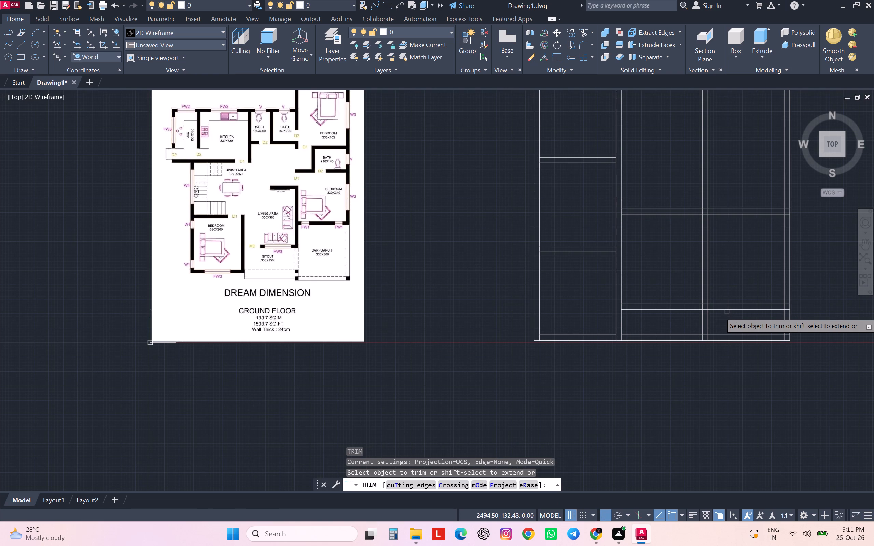
{"action": "left_click", "coordinate": [732, 321]}
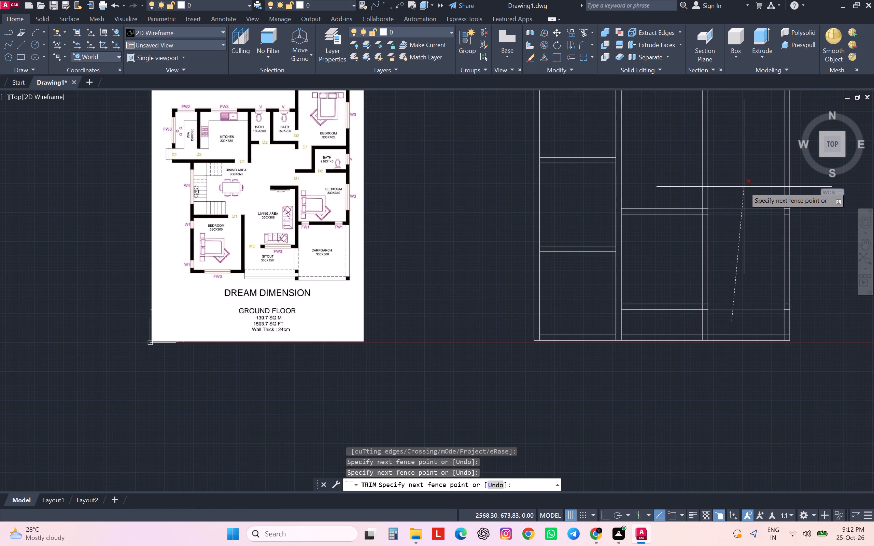
{"action": "left_click", "coordinate": [744, 187]}
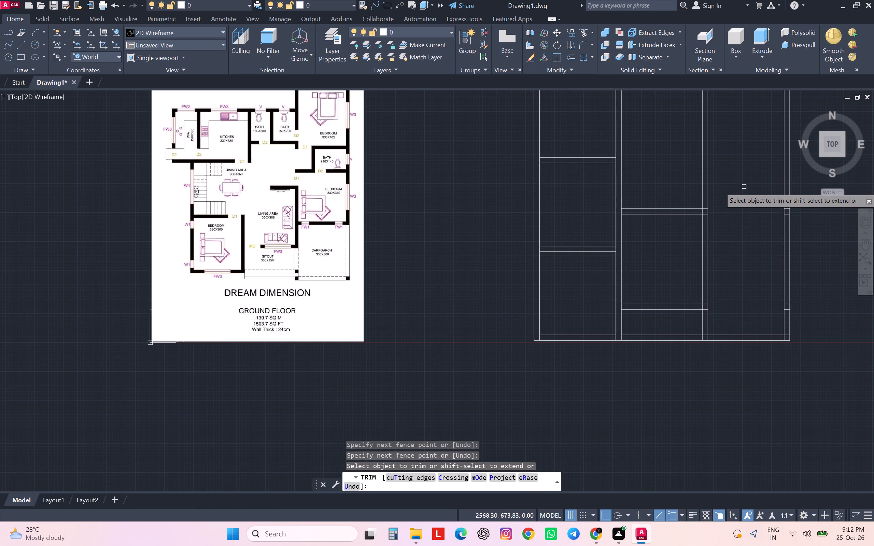
{"action": "middle_click_drag", "start_coordinate": [701, 334], "coordinate": [697, 333]}
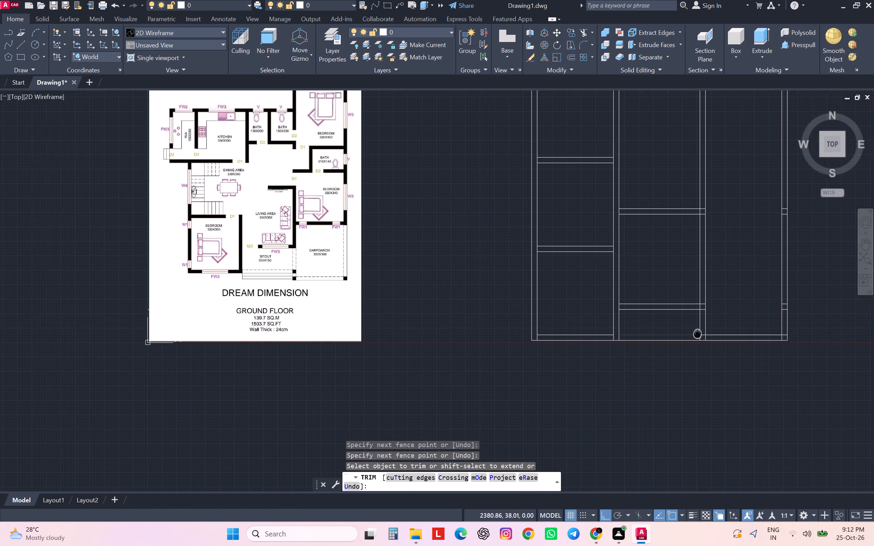
{"action": "middle_click_drag", "start_coordinate": [697, 333], "coordinate": [669, 330]}
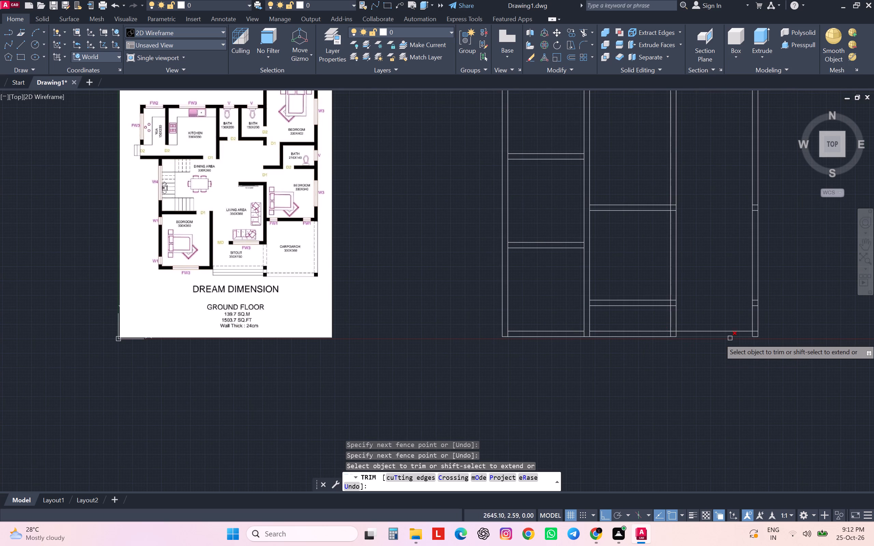
{"action": "middle_click_drag", "start_coordinate": [730, 338], "coordinate": [711, 361]}
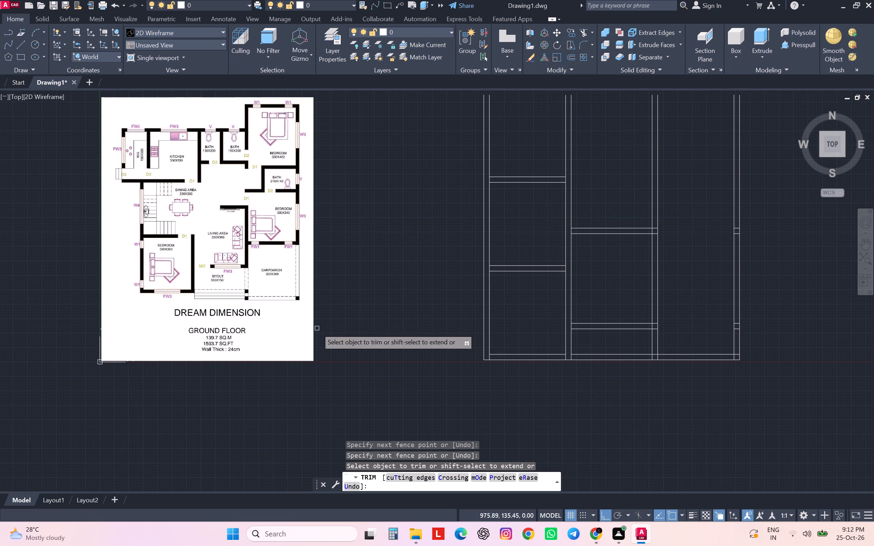
{"action": "scroll", "coordinate": [255, 301], "scroll_direction": "up", "scroll_amount": 2}
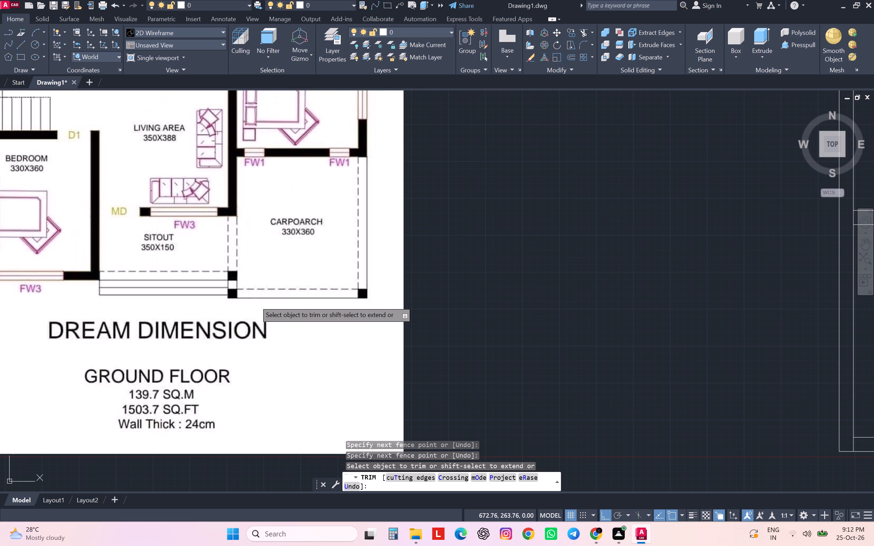
{"action": "scroll", "coordinate": [259, 298], "scroll_direction": "down", "scroll_amount": 1}
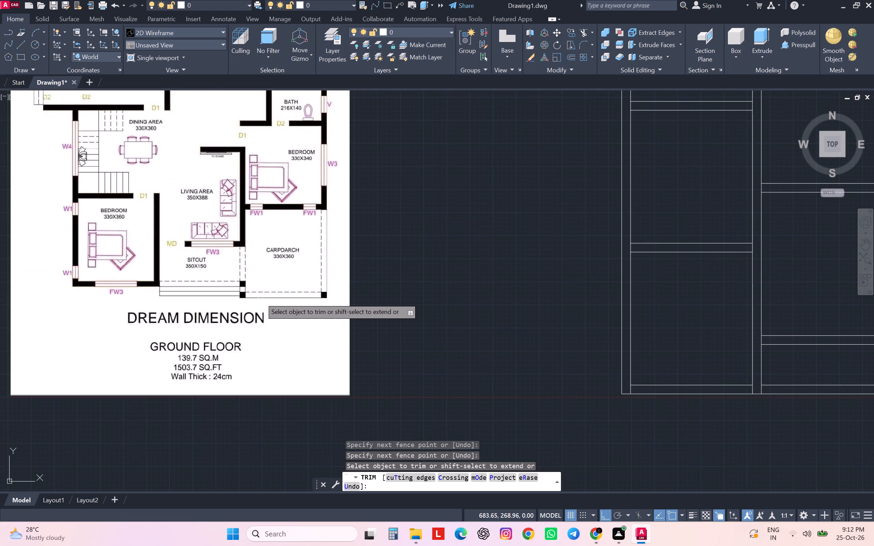
{"action": "scroll", "coordinate": [260, 298], "scroll_direction": "down", "scroll_amount": 2}
{"action": "key", "text": "Escape"}
{"action": "key", "text": "Escape"}
{"action": "key", "text": "Escape"}
{"action": "key", "text": "Escape"}
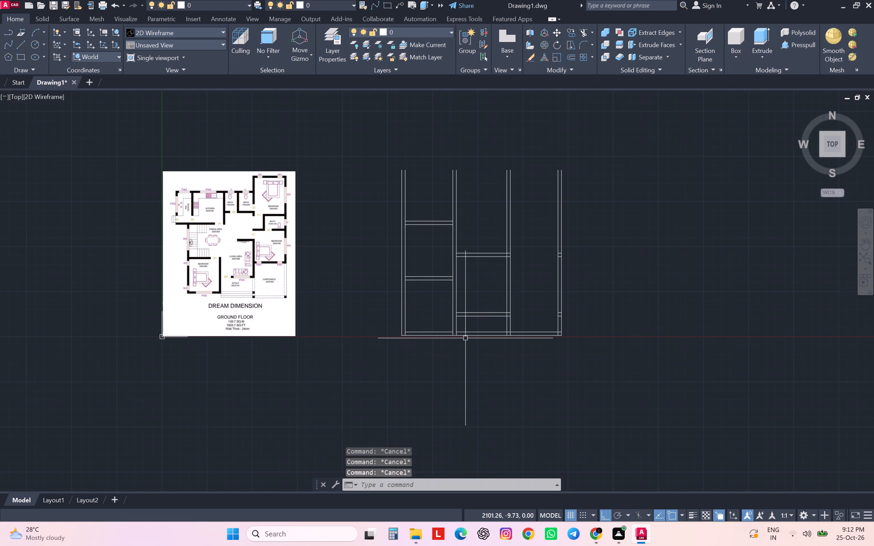
Offset the bottom wall's outer line downward twice at 20 cm spacing to form the sitout's step lines.
{"action": "scroll", "coordinate": [465, 338], "scroll_direction": "up", "scroll_amount": 3}
{"action": "left_click", "coordinate": [474, 329]}
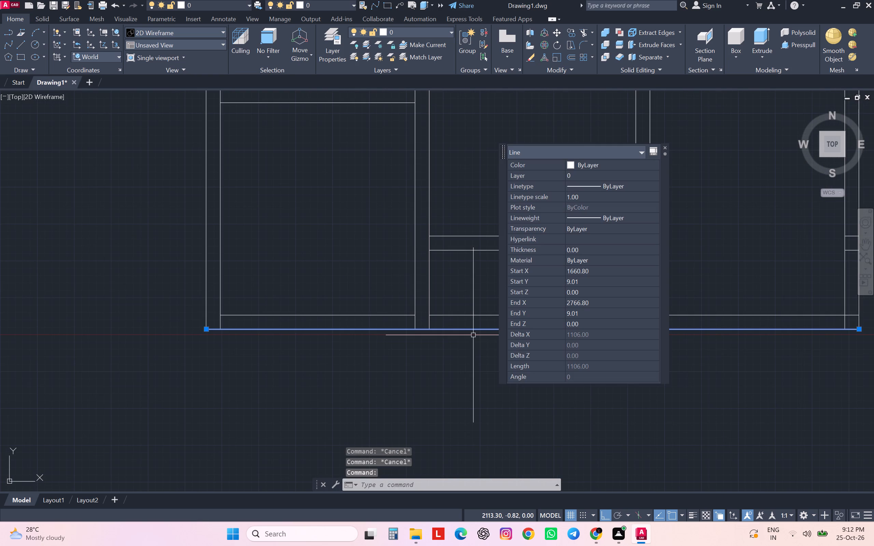
{"action": "key", "text": "o"}
{"action": "key", "text": "Return"}
{"action": "type", "text": "20"}
{"action": "key", "text": "Return"}
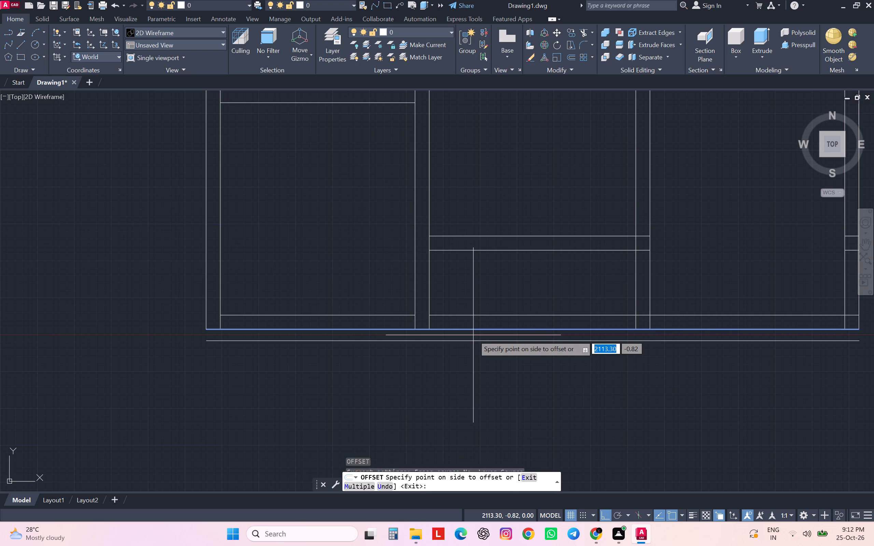
{"action": "left_click", "coordinate": [497, 397]}
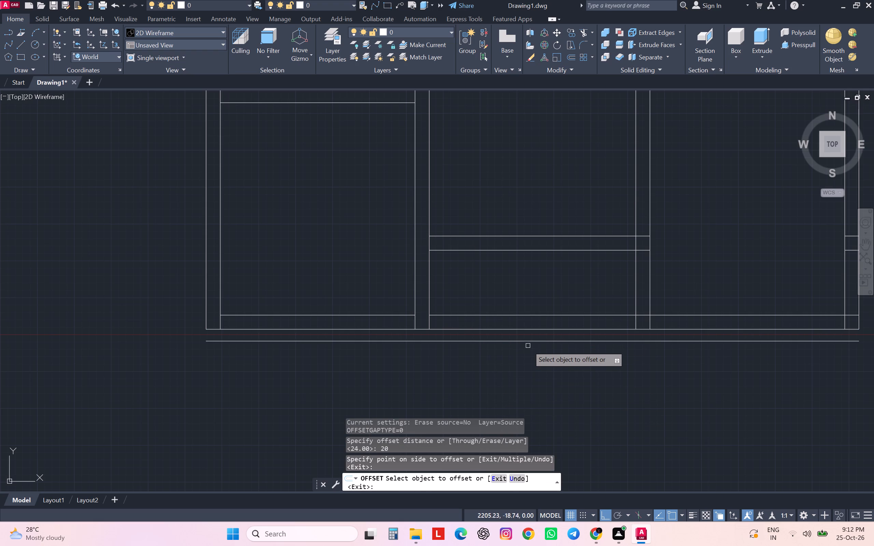
{"action": "left_click", "coordinate": [535, 342]}
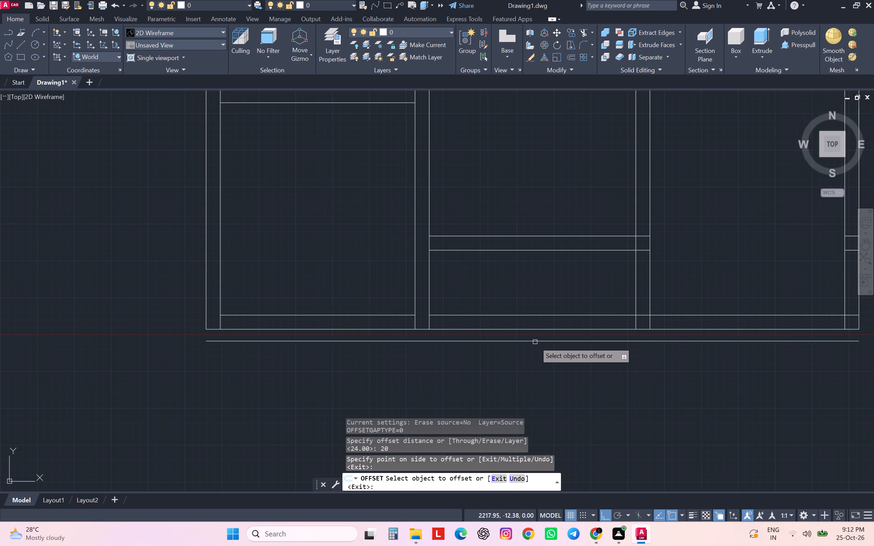
{"action": "left_click", "coordinate": [523, 367]}
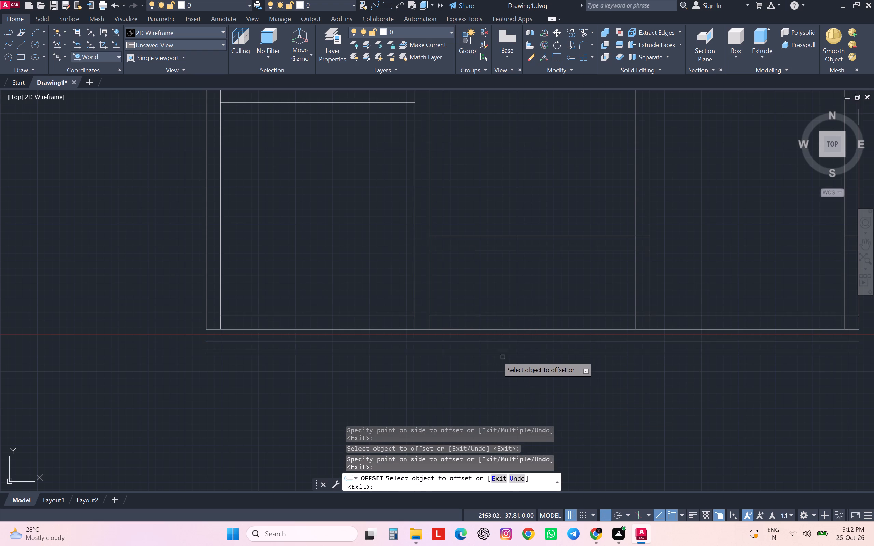
{"action": "key", "text": "Escape"}
{"action": "key", "text": "Escape"}
{"action": "key", "text": "Escape"}
{"action": "key", "text": "Escape"}
{"action": "key", "text": "Escape"}
{"action": "key", "text": "Escape"}
Extend the vertical lines bounding both ends of the sitout down to the lowest step line.
{"action": "type", "text": "ex"}
{"action": "key", "text": "space"}
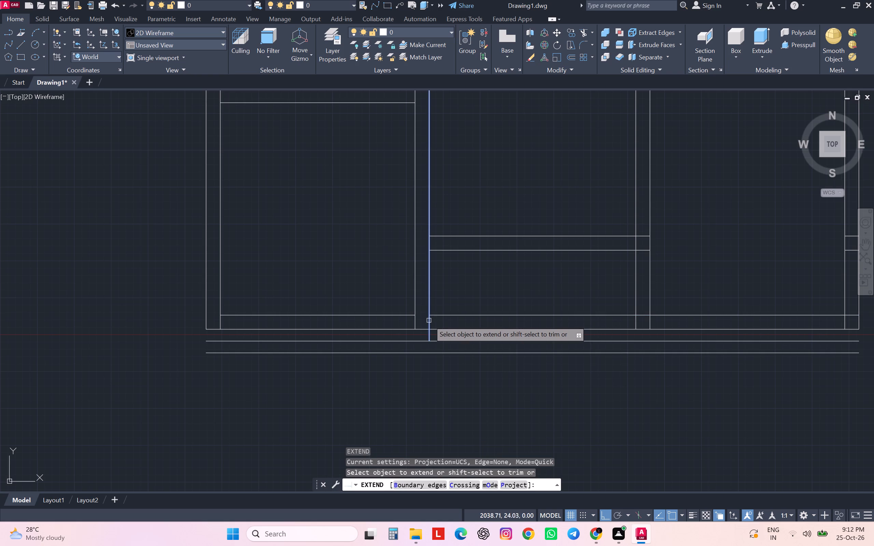
{"action": "left_click", "coordinate": [429, 321]}
{"action": "left_click", "coordinate": [428, 335]}
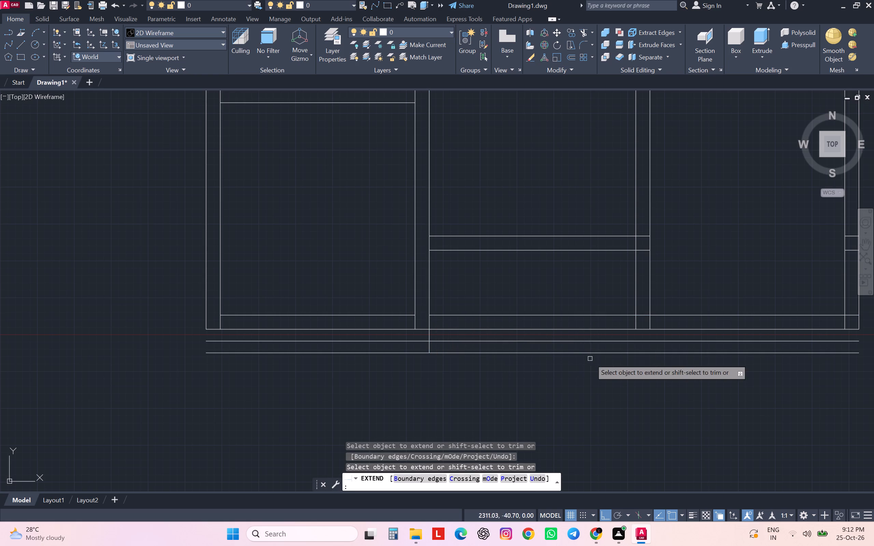
{"action": "left_click", "coordinate": [649, 325]}
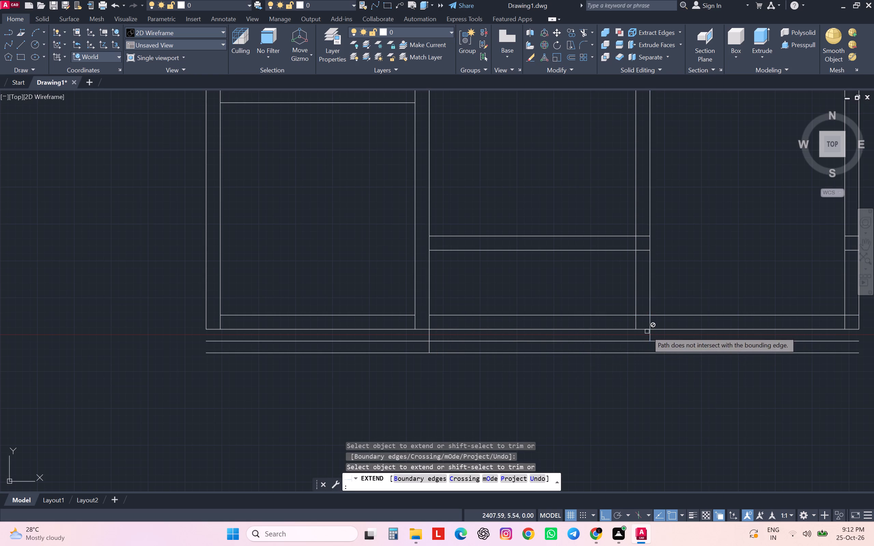
{"action": "left_click", "coordinate": [652, 336]}
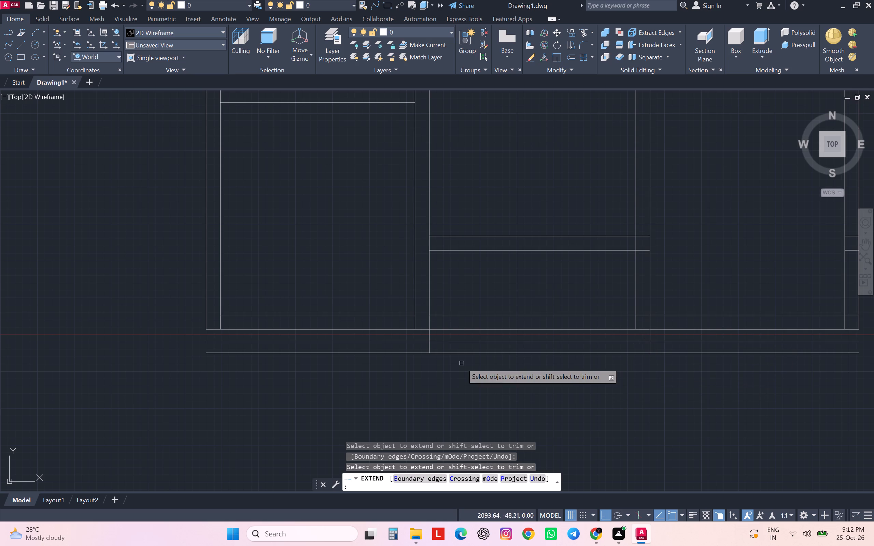
Trim both step lines beyond the sitout, under the front bedroom and under the carporch.
{"action": "left_click", "coordinate": [409, 354], "text": "shift"}
{"action": "left_click", "coordinate": [418, 342], "text": "shift"}
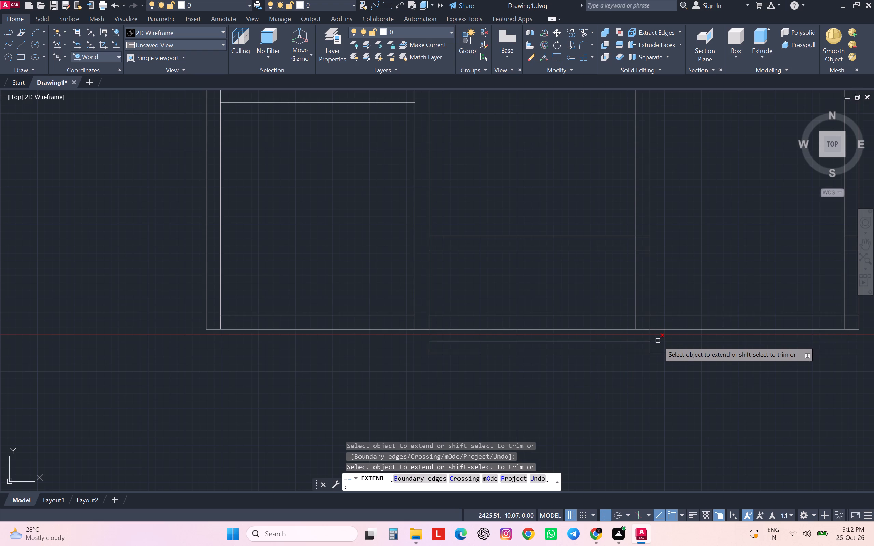
{"action": "left_click", "coordinate": [658, 341], "text": "shift"}
{"action": "left_click", "coordinate": [661, 353], "text": "shift"}
{"action": "scroll", "coordinate": [658, 349], "scroll_direction": "down", "scroll_amount": 4}
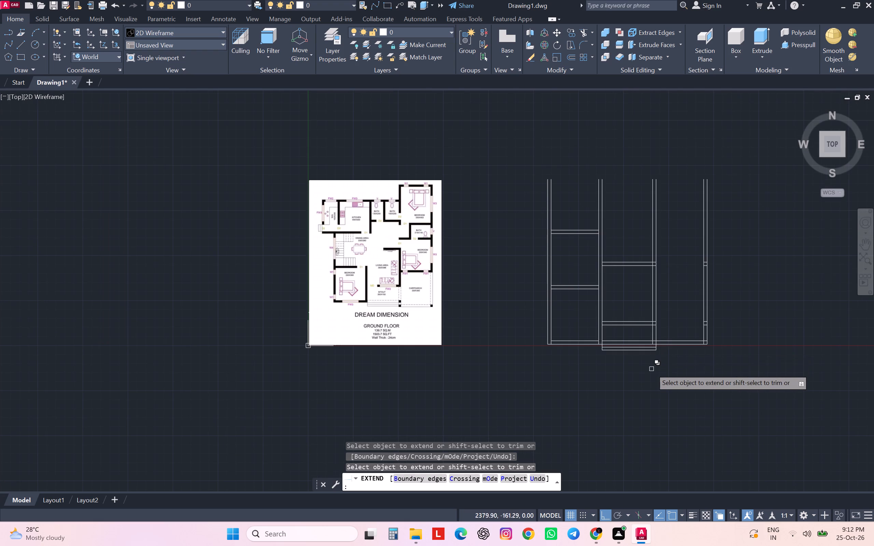
Compare the reference plan's sitout steps and carporch outline with the drafted lines.
{"action": "middle_click_drag", "start_coordinate": [642, 381], "coordinate": [601, 360]}
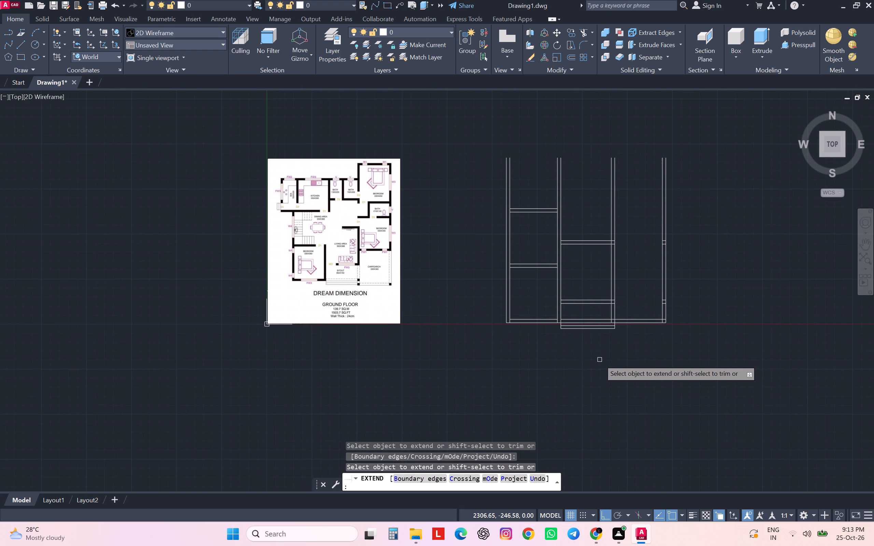
{"action": "middle_click_drag", "start_coordinate": [590, 356], "coordinate": [561, 374]}
{"action": "scroll", "coordinate": [576, 364], "scroll_direction": "up", "scroll_amount": 1}
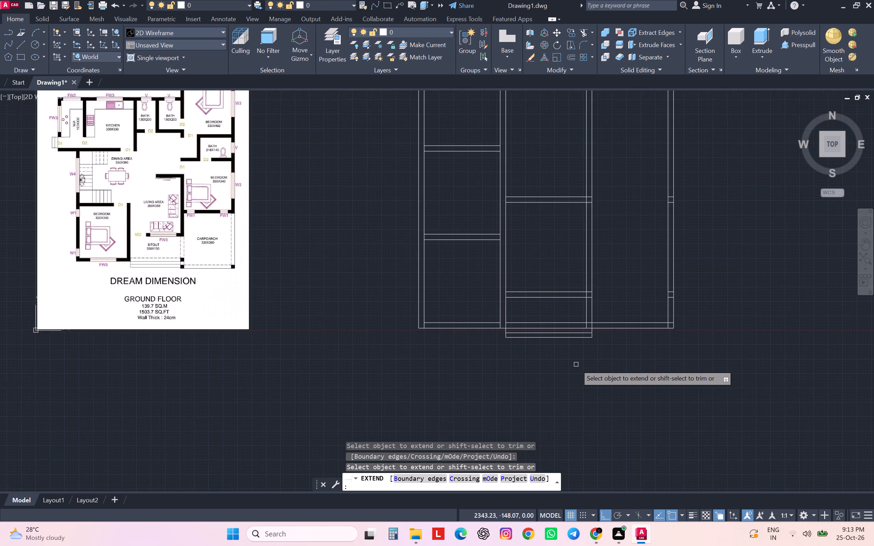
{"action": "scroll", "coordinate": [576, 365], "scroll_direction": "down", "scroll_amount": 3}
{"action": "scroll", "coordinate": [576, 366], "scroll_direction": "up", "scroll_amount": 3}
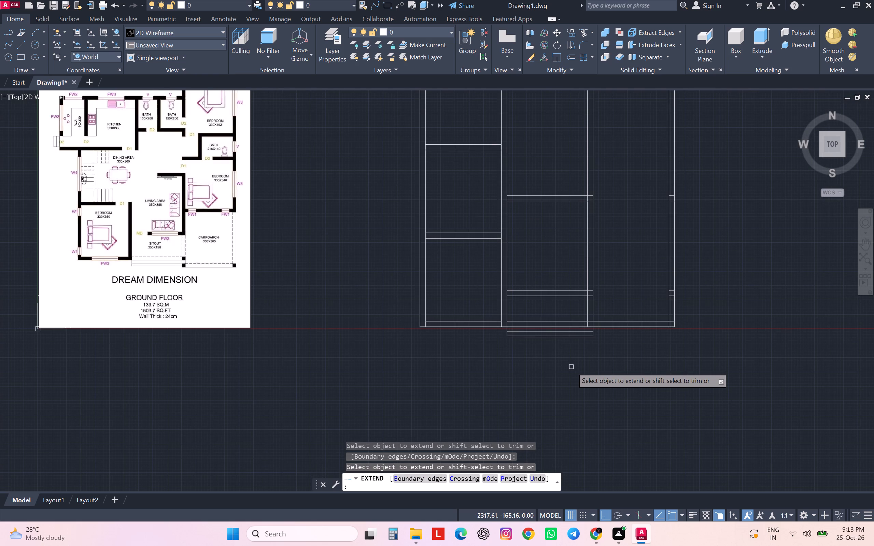
{"action": "middle_click_drag", "start_coordinate": [571, 367], "coordinate": [566, 368]}
{"action": "scroll", "coordinate": [246, 277], "scroll_direction": "up", "scroll_amount": 2}
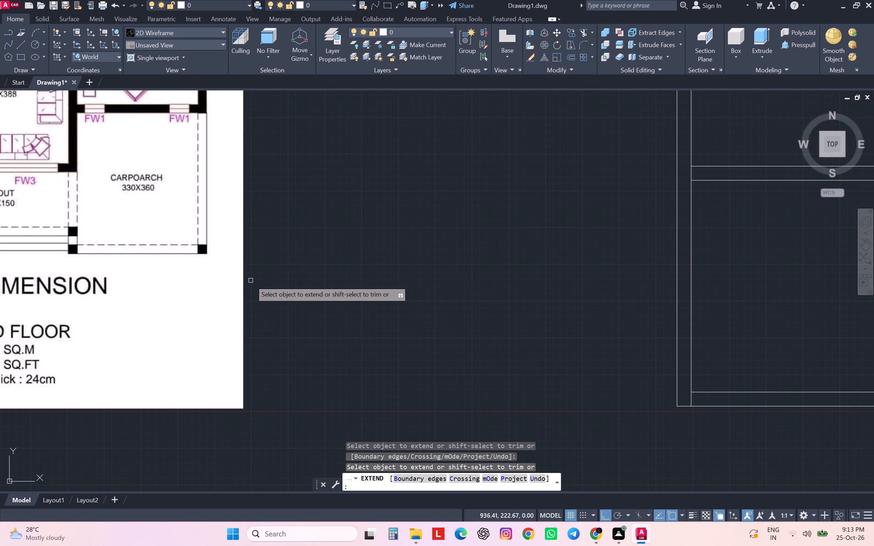
{"action": "scroll", "coordinate": [252, 283], "scroll_direction": "down", "scroll_amount": 1}
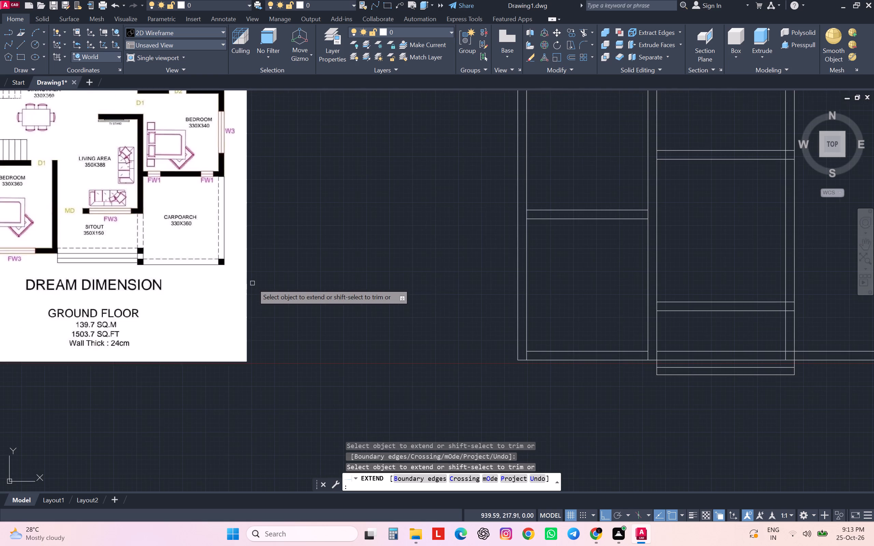
{"action": "middle_click_drag", "start_coordinate": [565, 378], "coordinate": [513, 371]}
{"action": "scroll", "coordinate": [512, 371], "scroll_direction": "down", "scroll_amount": 1}
{"action": "scroll", "coordinate": [518, 371], "scroll_direction": "up", "scroll_amount": 1}
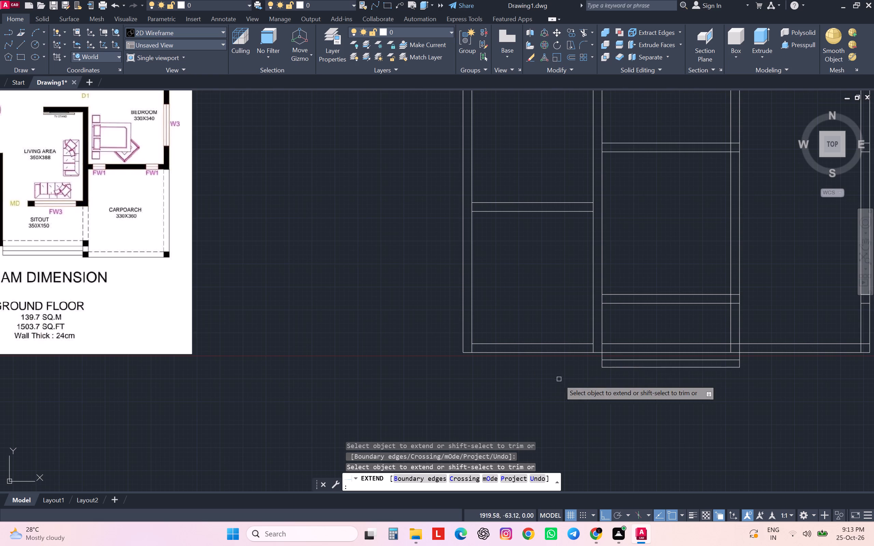
{"action": "middle_click_drag", "start_coordinate": [619, 358], "coordinate": [494, 354]}
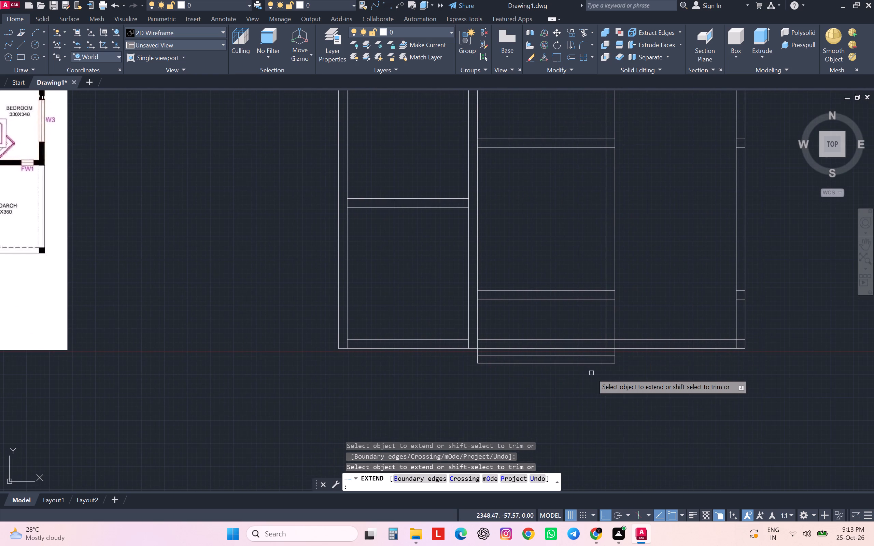
{"action": "scroll", "coordinate": [591, 373], "scroll_direction": "down", "scroll_amount": 1}
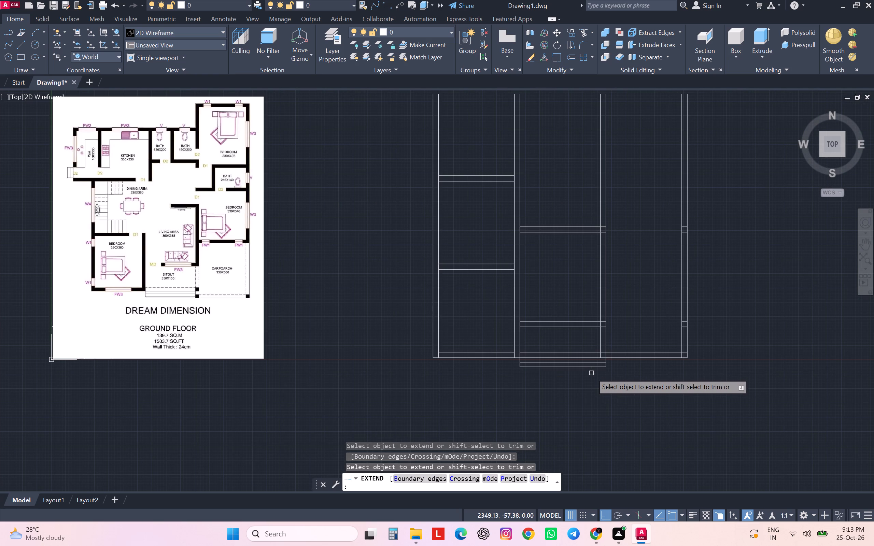
{"action": "scroll", "coordinate": [603, 369], "scroll_direction": "up", "scroll_amount": 1}
{"action": "key", "text": "Escape"}
{"action": "key", "text": "Escape"}
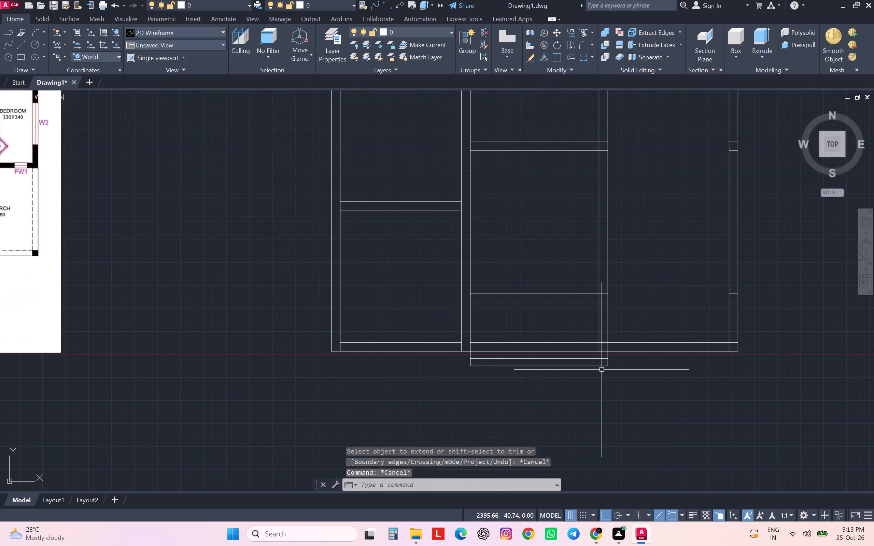
{"action": "key", "text": "Escape"}
{"action": "key", "text": "Escape"}
{"action": "key", "text": "Escape"}
Fillet the lowest sitout step line with the outer line of the east exterior wall to close the carporch's front corner.
{"action": "key", "text": "f"}
{"action": "key", "text": "Return"}
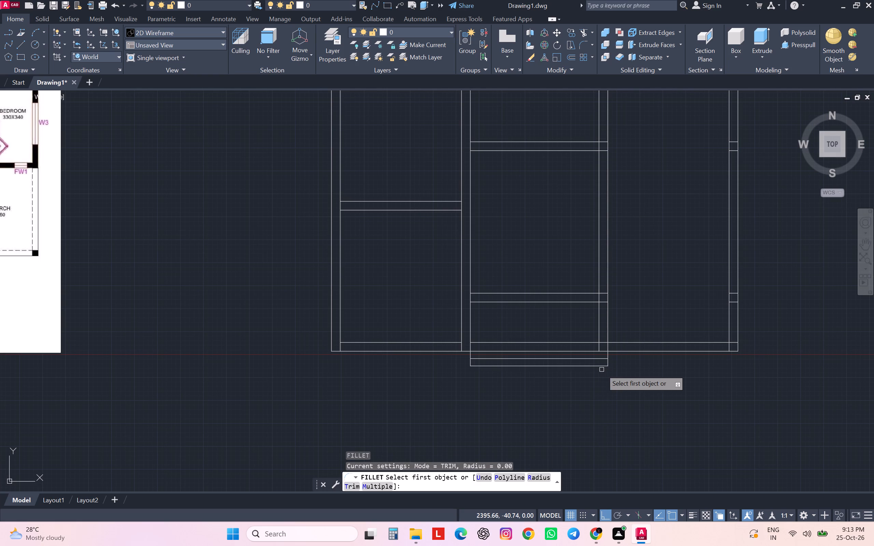
{"action": "left_click", "coordinate": [597, 367]}
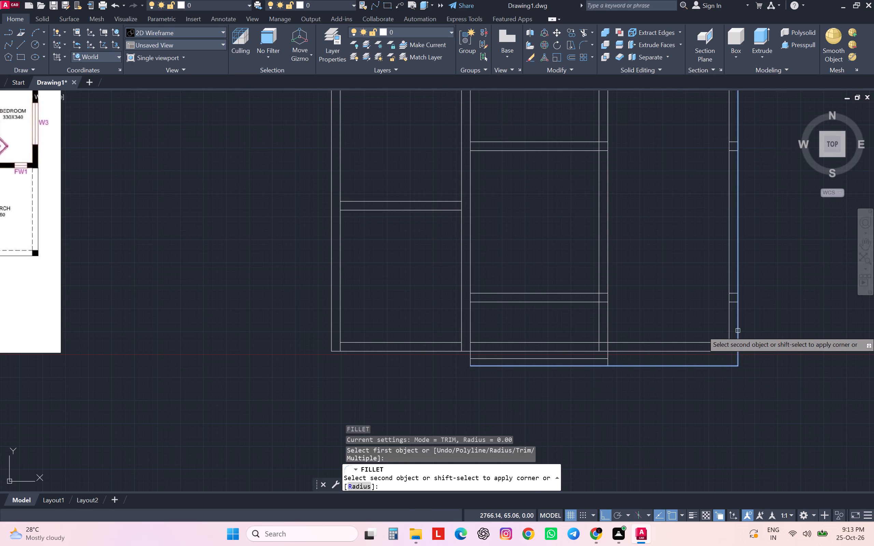
{"action": "left_click", "coordinate": [738, 331]}
{"action": "middle_click_drag", "start_coordinate": [680, 372], "coordinate": [747, 360]}
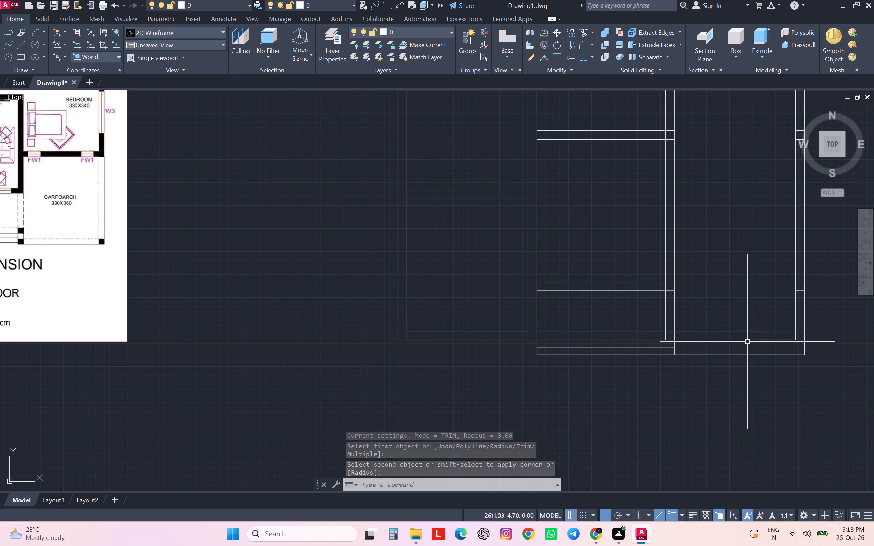
{"action": "key", "text": "Escape"}
{"action": "key", "text": "Escape"}
{"action": "key", "text": "Escape"}
{"action": "key", "text": "Escape"}
{"action": "key", "text": "Escape"}
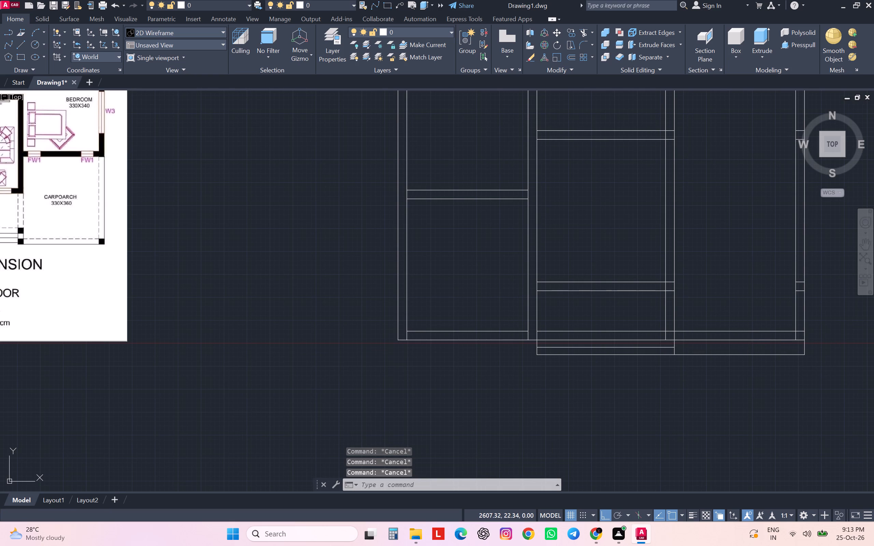
Trim both bottom wall lines across the carporch opening, between the sitout's end line and the east wall's inner line.
{"action": "type", "text": "tr"}
{"action": "key", "text": "Return"}
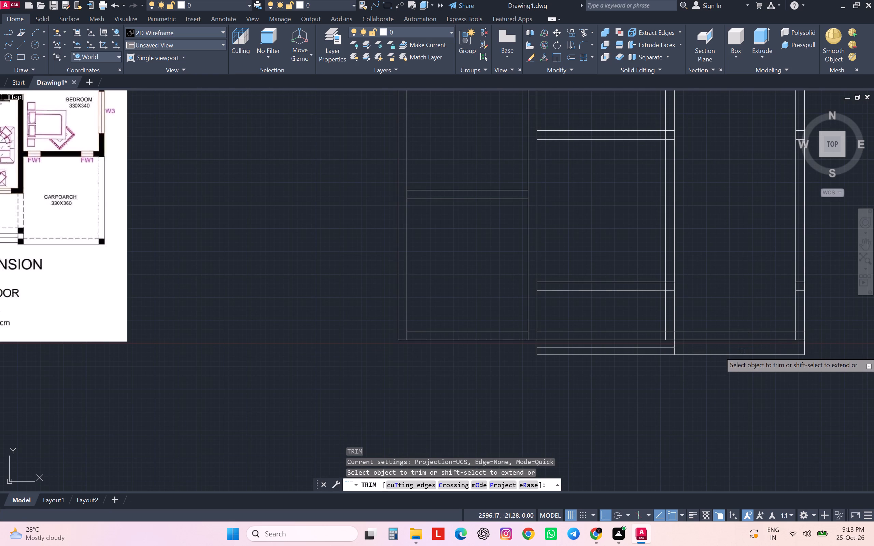
{"action": "left_click", "coordinate": [744, 327]}
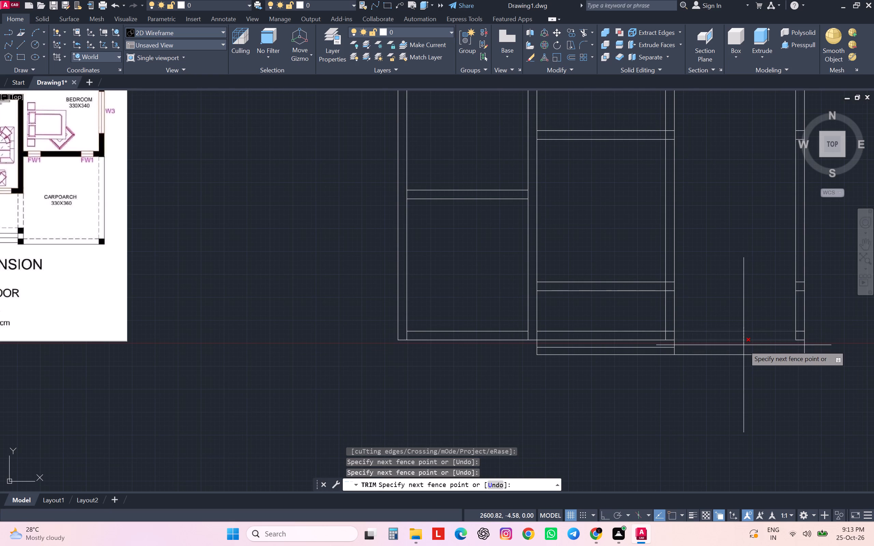
{"action": "left_click", "coordinate": [744, 345]}
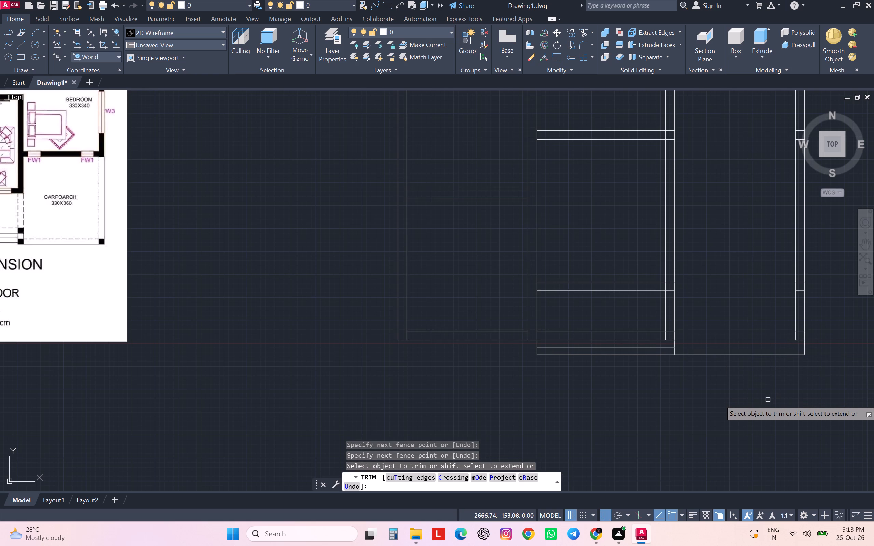
{"action": "key", "text": "Escape"}
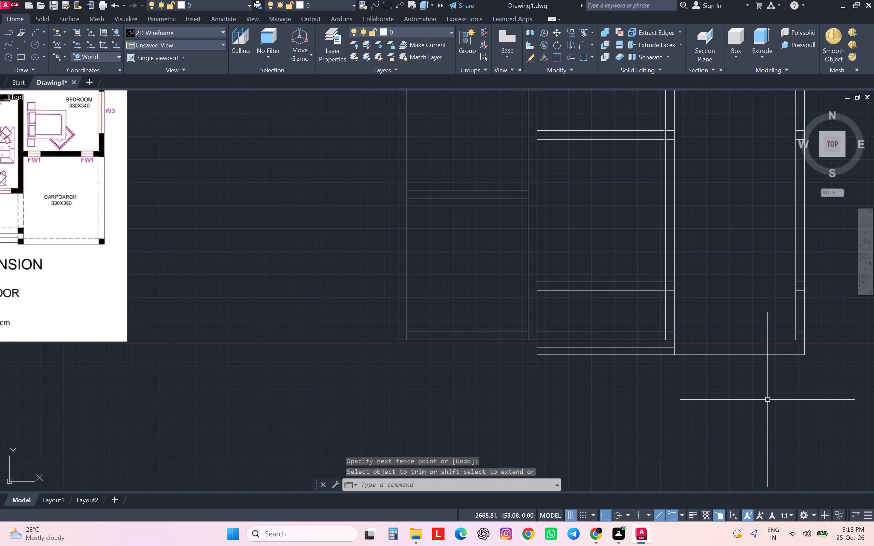
{"action": "key", "text": "Escape"}
{"action": "key", "text": "Escape"}
{"action": "key", "text": "Escape"}
{"action": "key", "text": "Escape"}
Offset the carporch's front line upward by 360 cm to set the carporch depth.
{"action": "key", "text": "o"}
{"action": "key", "text": "Return"}
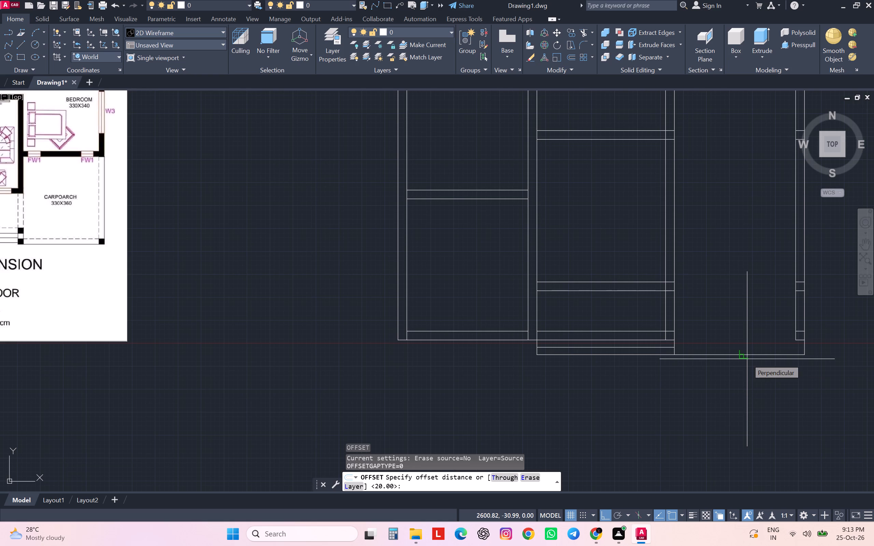
{"action": "type", "text": "360"}
{"action": "key", "text": "Return"}
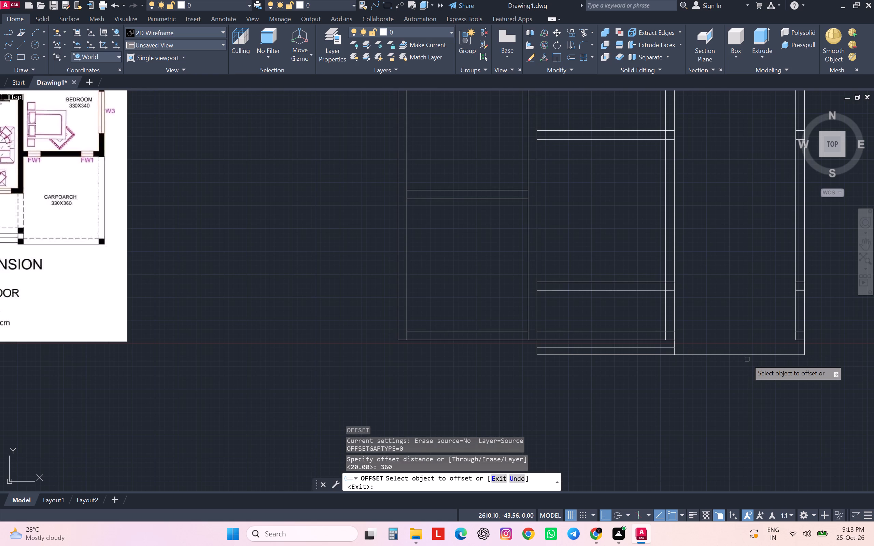
{"action": "left_click", "coordinate": [753, 355]}
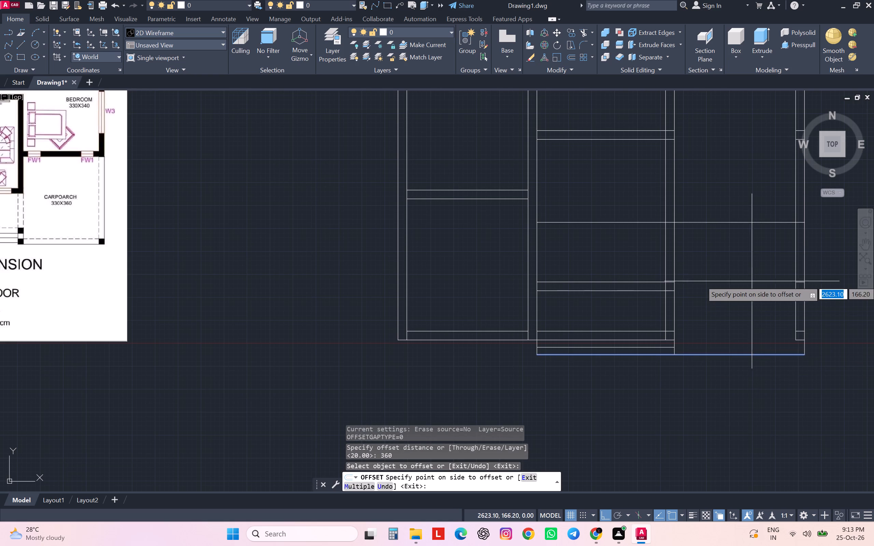
{"action": "left_click", "coordinate": [751, 276]}
{"action": "key", "text": "Escape"}
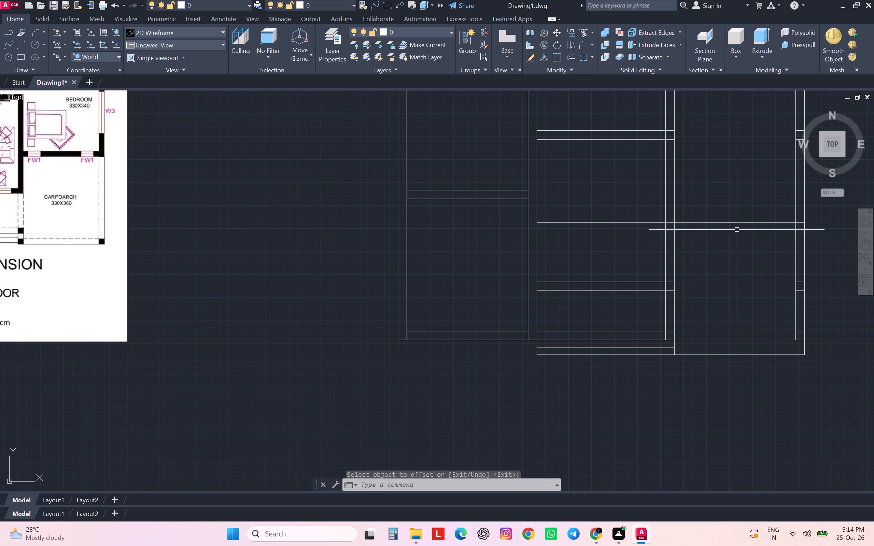
{"action": "key", "text": "Escape"}
{"action": "key", "text": "Escape"}
{"action": "key", "text": "Escape"}
{"action": "key", "text": "Escape"}
{"action": "key", "text": "e"}
{"action": "key", "text": "Escape"}
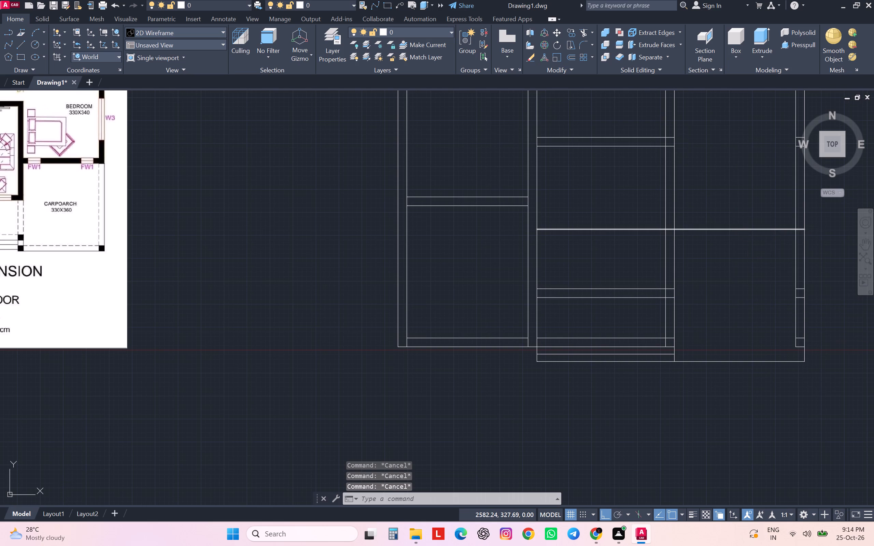
{"action": "key", "text": "Escape"}
Offset the carporch's rear line upward by 24 cm to form the wall between carporch and bedroom.
{"action": "key", "text": "o"}
{"action": "key", "text": "Return"}
{"action": "key", "text": "2"}
{"action": "key", "text": "4"}
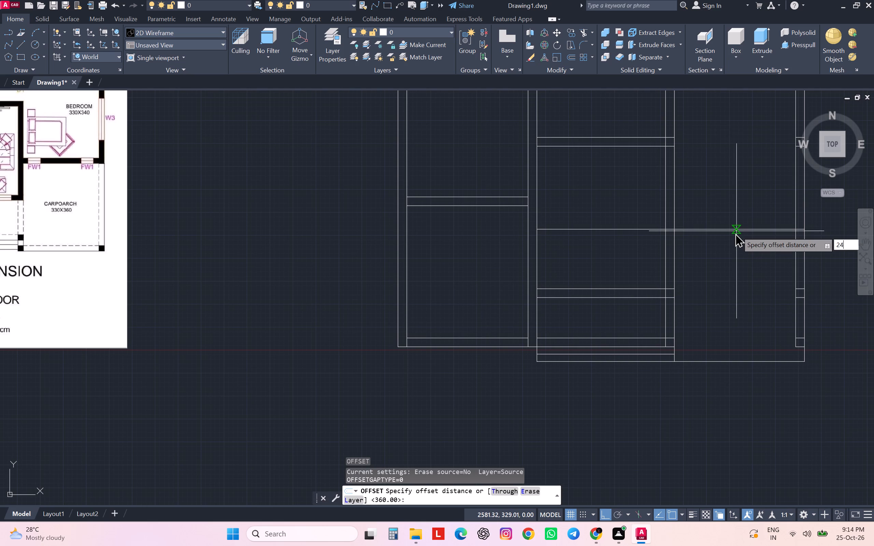
{"action": "key", "text": "Return"}
{"action": "left_click", "coordinate": [738, 230]}
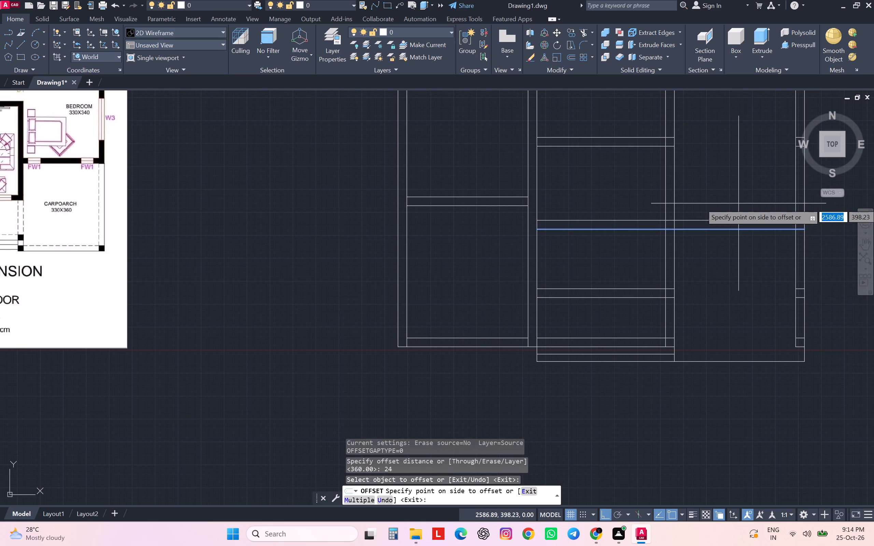
{"action": "left_click", "coordinate": [738, 203]}
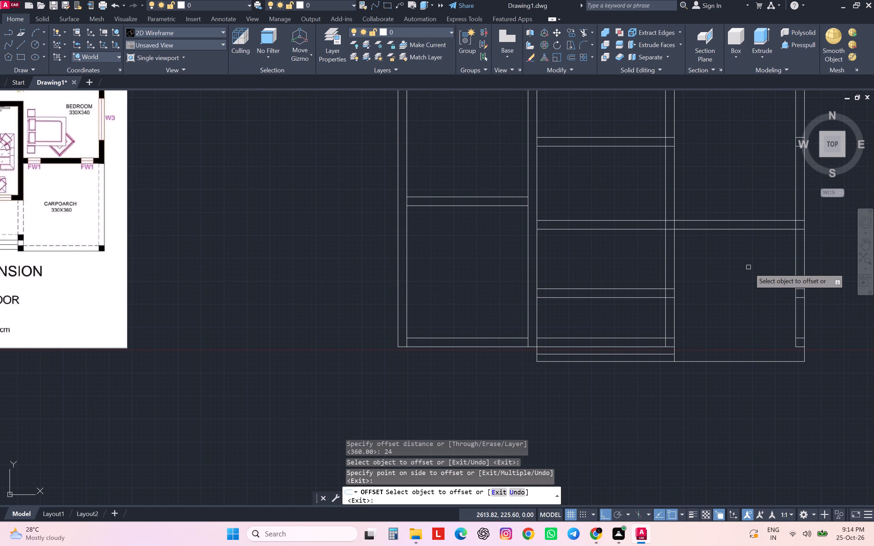
{"action": "middle_click_drag", "start_coordinate": [748, 267], "coordinate": [760, 345]}
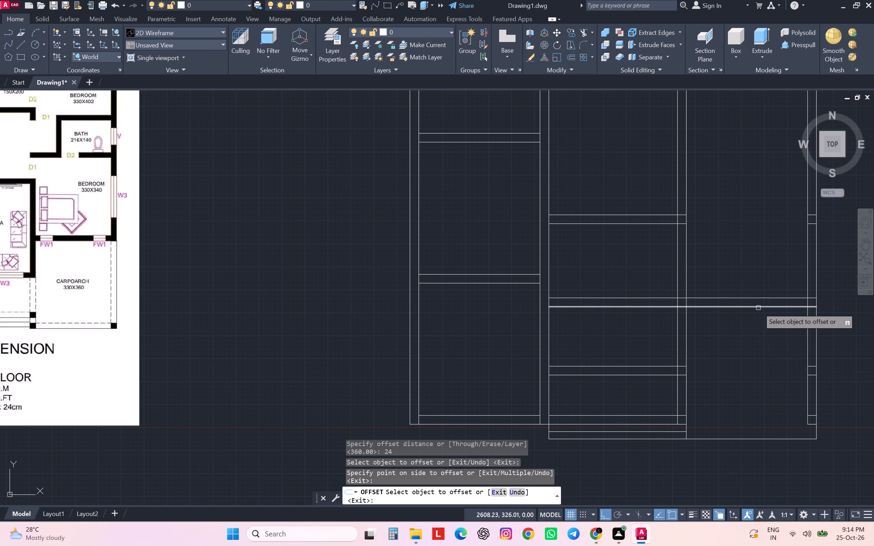
{"action": "key", "text": "Escape"}
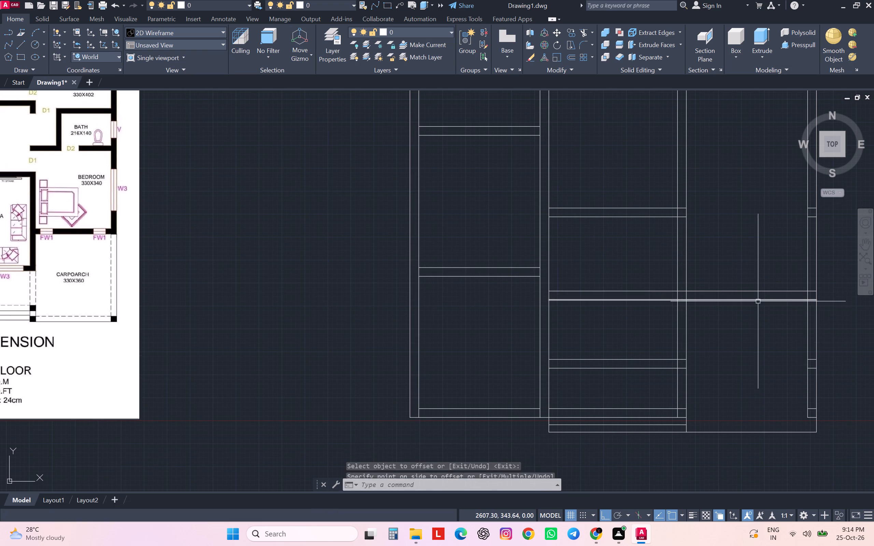
{"action": "key", "text": "Escape"}
{"action": "key", "text": "Escape"}
{"action": "key", "text": "Escape"}
{"action": "key", "text": "Escape"}
{"action": "key", "text": "Escape"}
{"action": "key", "text": "Escape"}
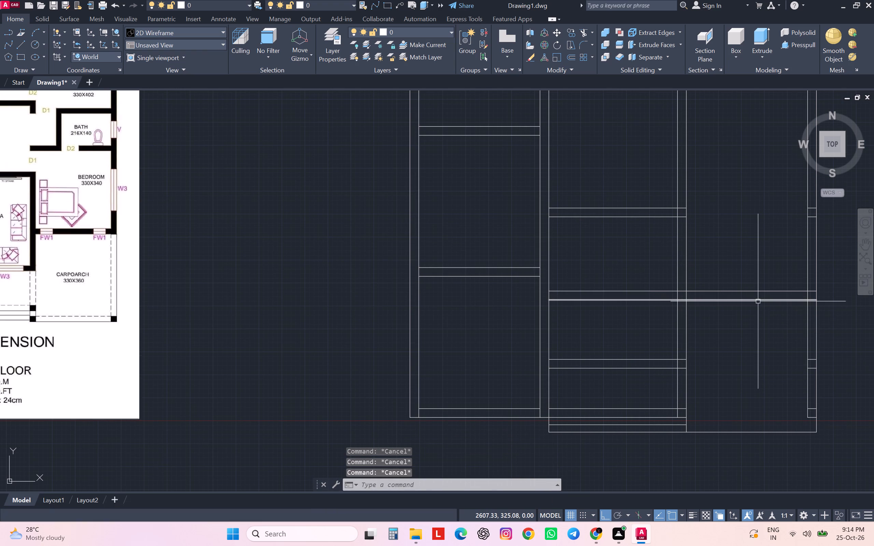
Trim the carporch rear wall lines and the wall pair below them out of the middle bay above the sitout steps.
{"action": "type", "text": "ex"}
{"action": "key", "text": "Return"}
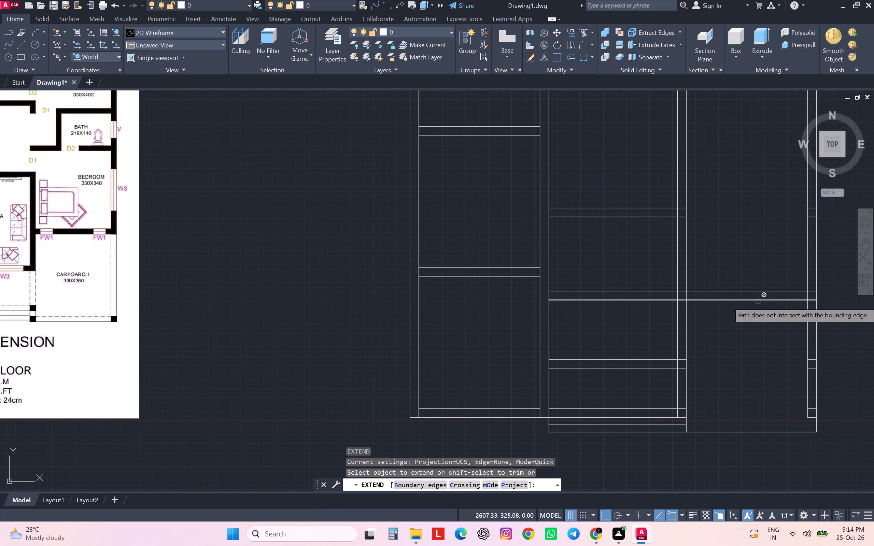
{"action": "left_click", "coordinate": [652, 387]}
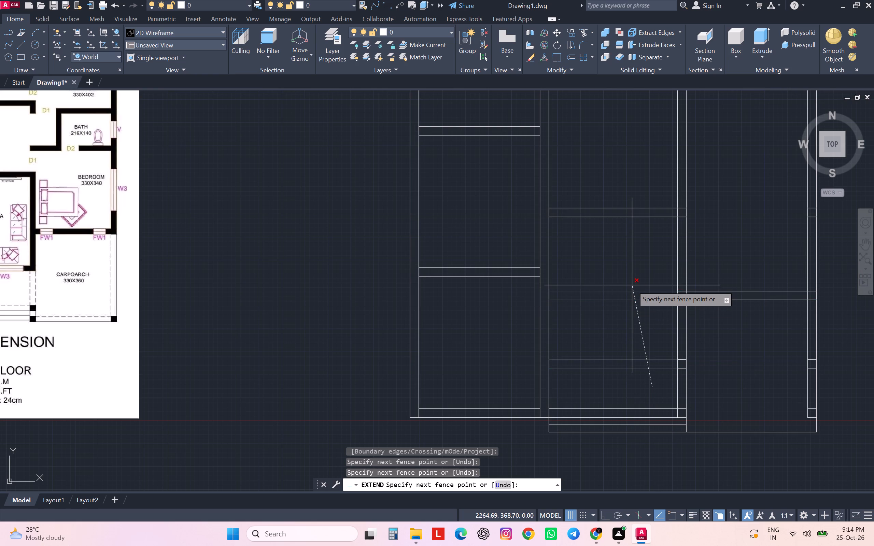
{"action": "left_click", "coordinate": [633, 281], "text": "shift"}
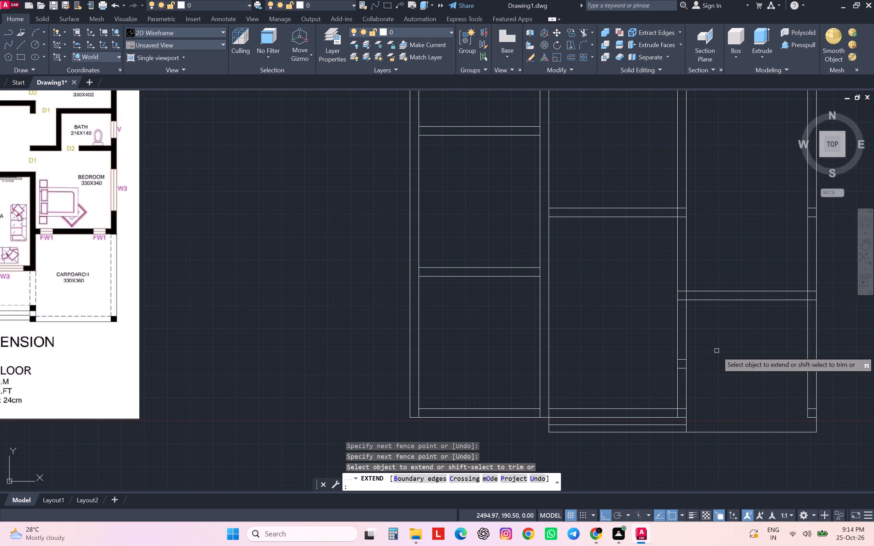
{"action": "key", "text": "Escape"}
{"action": "key", "text": "Escape"}
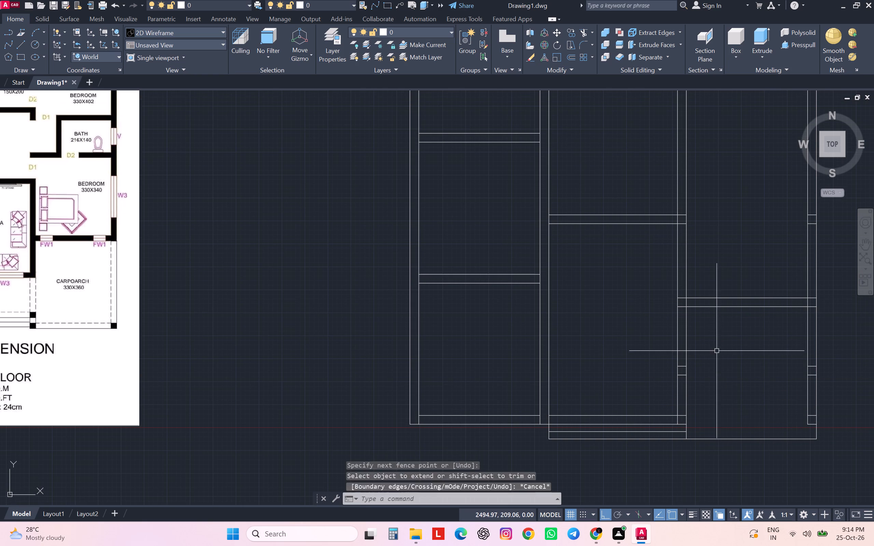
{"action": "key", "text": "Escape"}
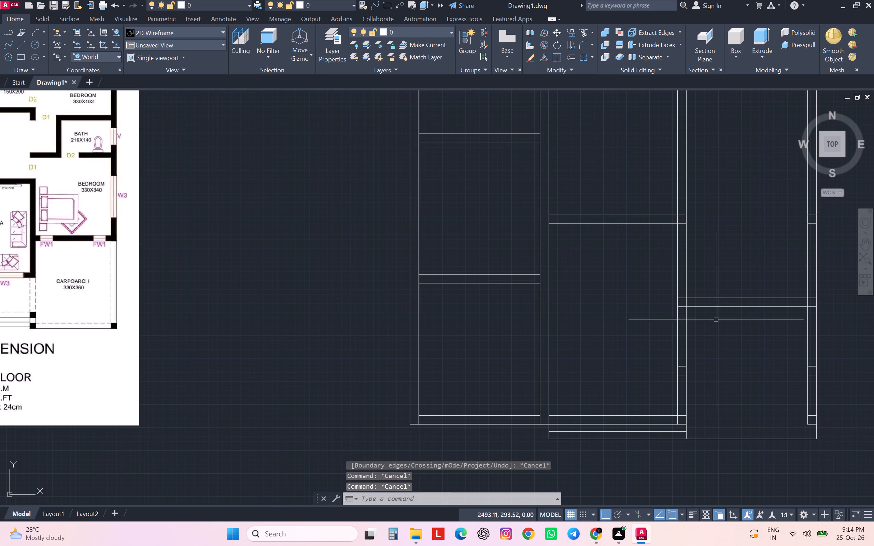
Offset the upper line of the carporch's rear wall upward by 340 cm to set the front-right bedroom's depth.
{"action": "key", "text": "o"}
{"action": "key", "text": "Return"}
{"action": "type", "text": "340"}
{"action": "key", "text": "Return"}
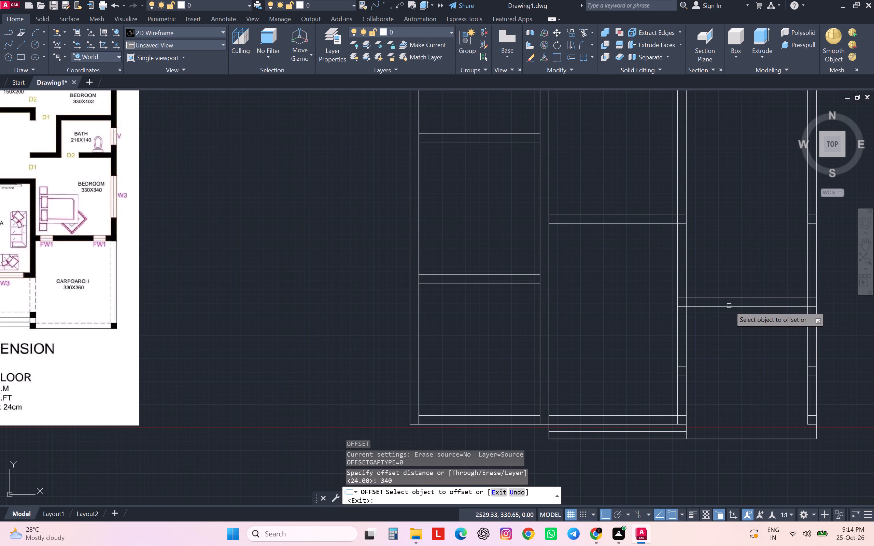
{"action": "left_click", "coordinate": [731, 299]}
{"action": "left_click", "coordinate": [744, 238]}
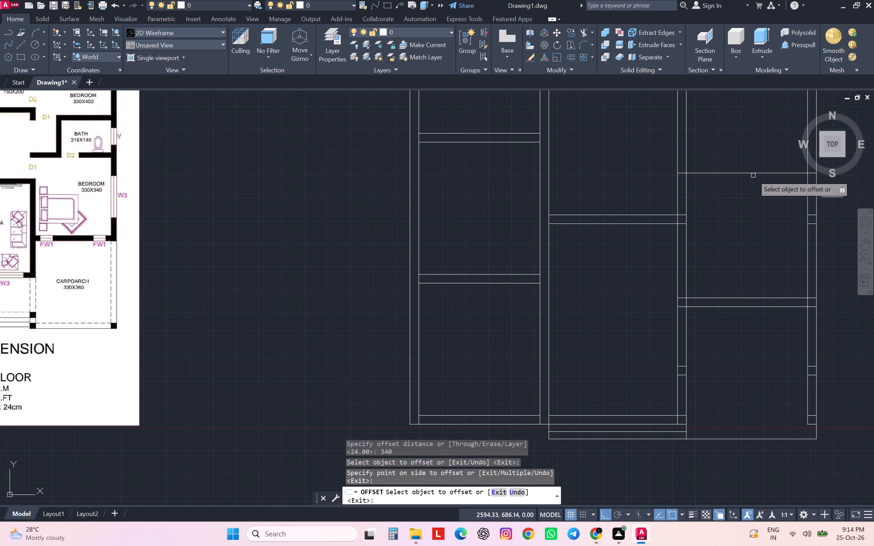
{"action": "key", "text": "Escape"}
{"action": "key", "text": "Escape"}
{"action": "key", "text": "Escape"}
{"action": "key", "text": "Escape"}
Offset the bedroom's upper boundary line upward by 24 cm to form the wall between bedroom and bath.
{"action": "key", "text": "o"}
{"action": "key", "text": "Return"}
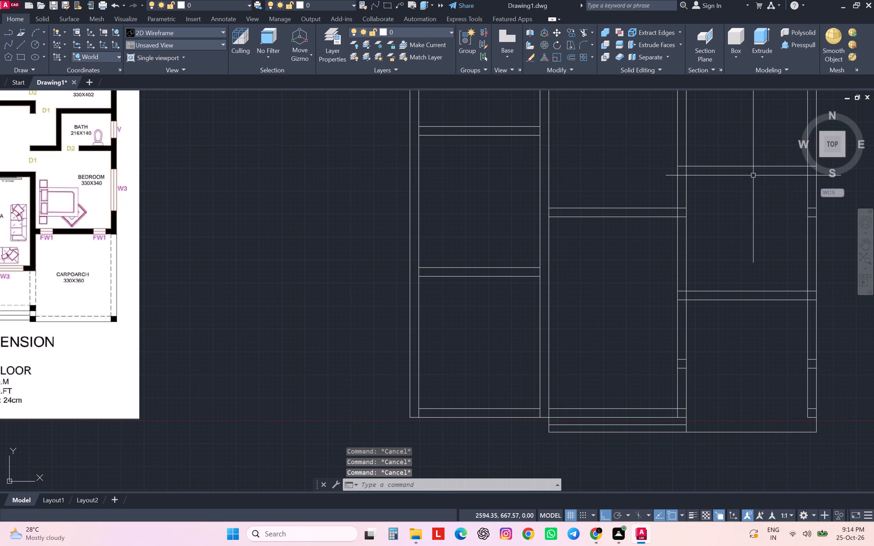
{"action": "type", "text": "24"}
{"action": "key", "text": "Return"}
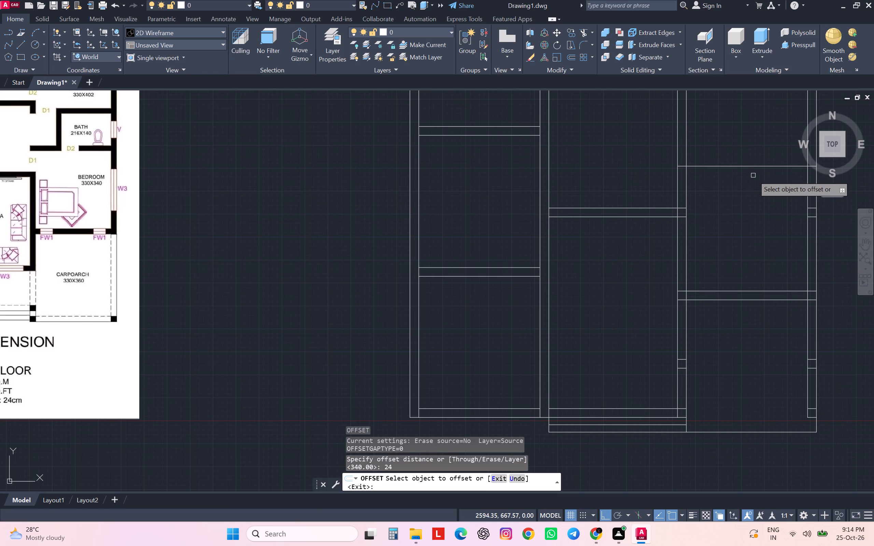
{"action": "left_click", "coordinate": [761, 164]}
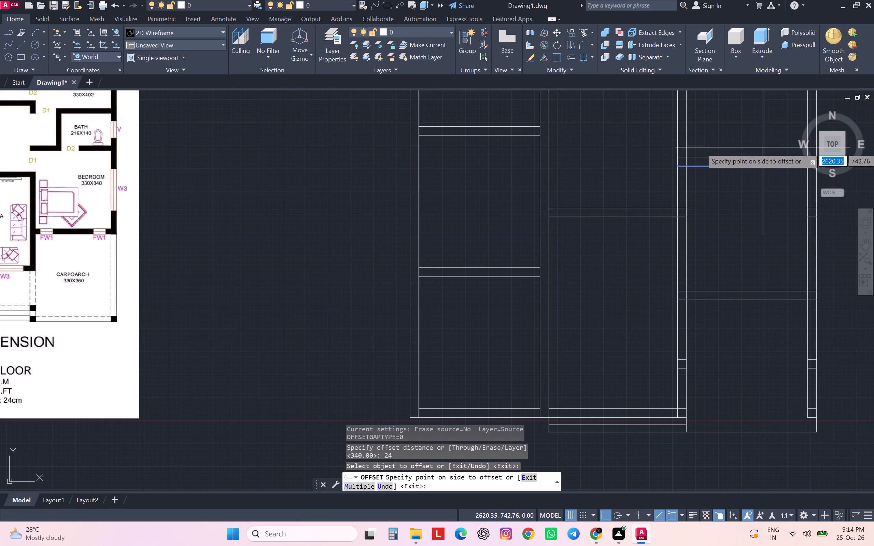
{"action": "left_click", "coordinate": [762, 135]}
{"action": "middle_click_drag", "start_coordinate": [756, 205], "coordinate": [747, 265]}
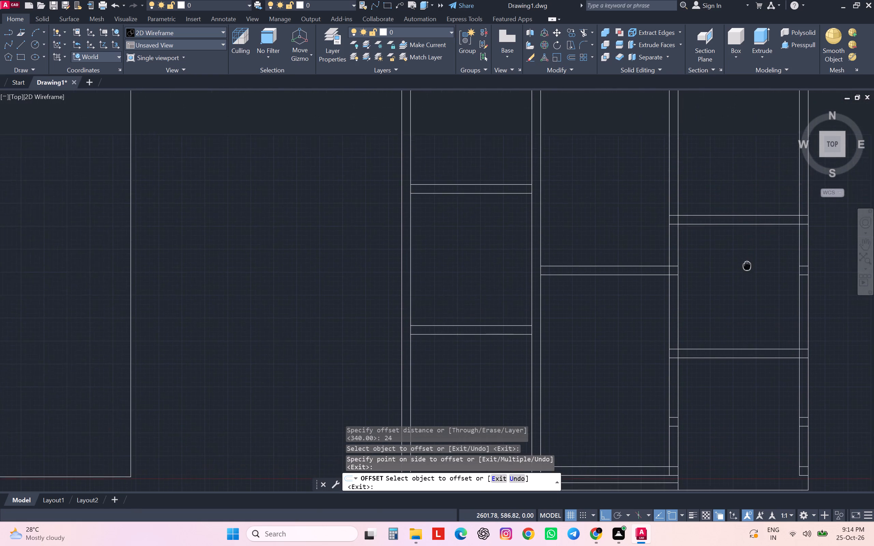
{"action": "middle_click_drag", "start_coordinate": [747, 265], "coordinate": [745, 270]}
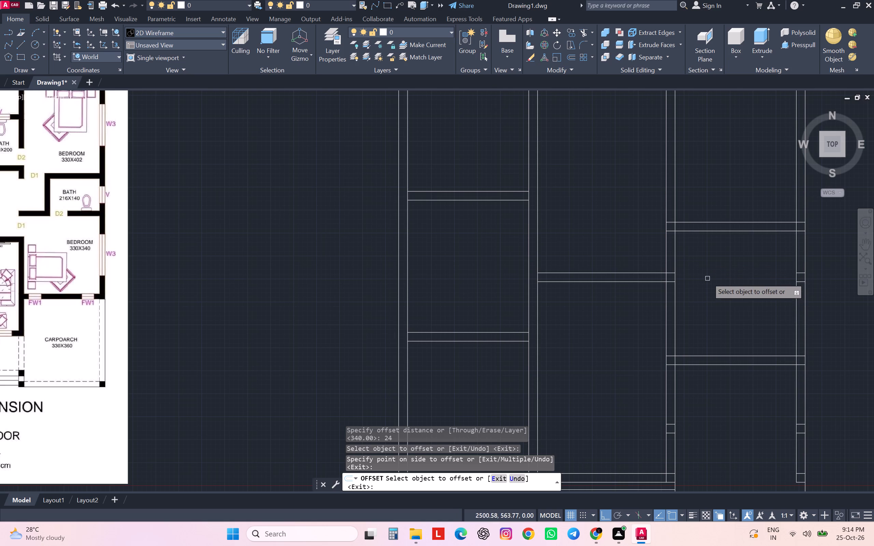
{"action": "middle_click_drag", "start_coordinate": [716, 242], "coordinate": [692, 274]}
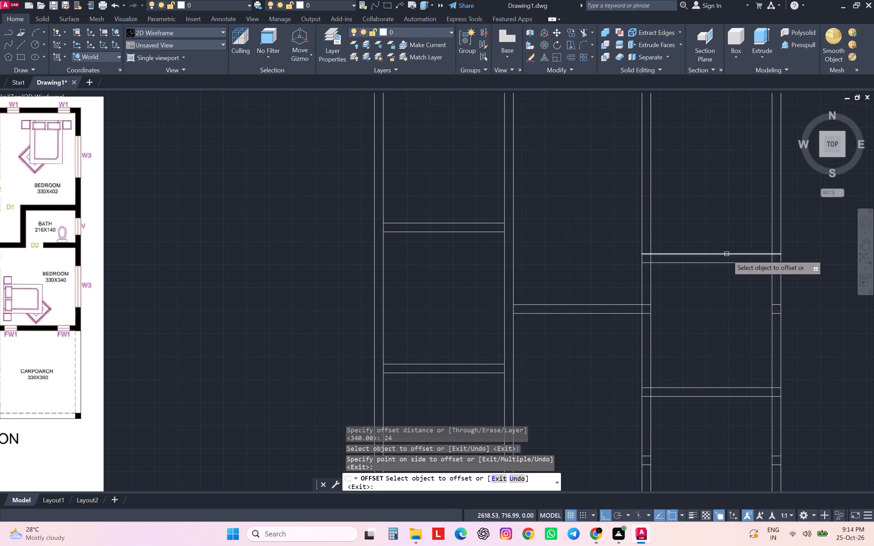
{"action": "key", "text": "Escape"}
{"action": "key", "text": "Escape"}
{"action": "key", "text": "Escape"}
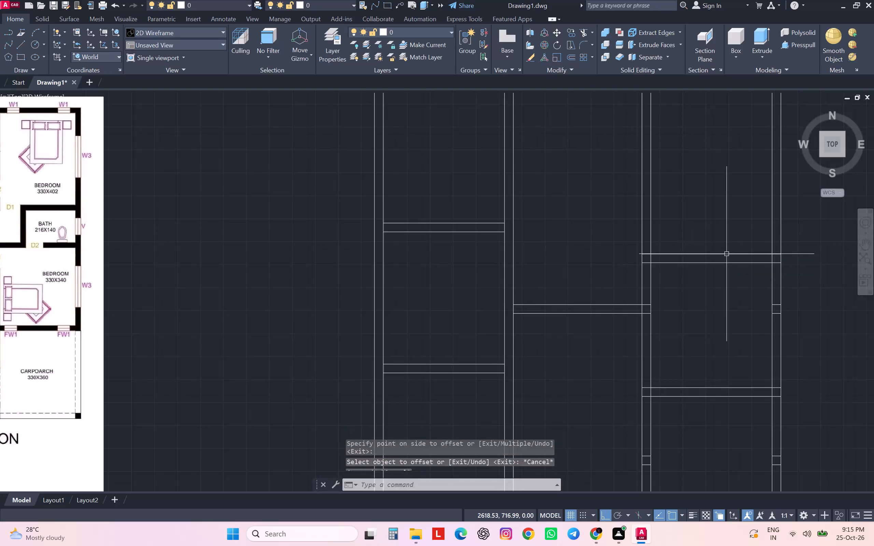
Offset the upper line of the bedroom-bath wall upward by 140 cm to set the bath's depth.
{"action": "key", "text": "o"}
{"action": "key", "text": "Return"}
{"action": "type", "text": "140"}
{"action": "key", "text": "Return"}
{"action": "left_click", "coordinate": [725, 254]}
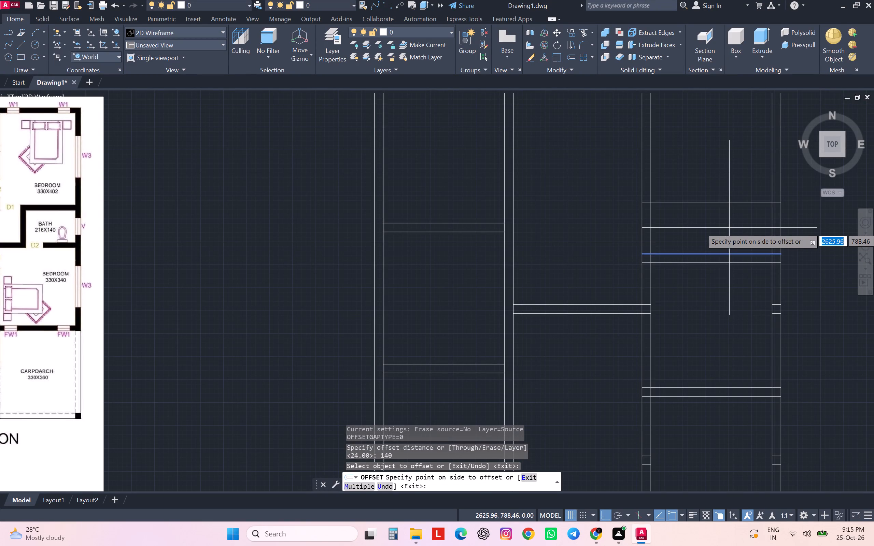
{"action": "left_click", "coordinate": [729, 228]}
{"action": "key", "text": "Escape"}
{"action": "key", "text": "Escape"}
{"action": "key", "text": "Escape"}
{"action": "key", "text": "Escape"}
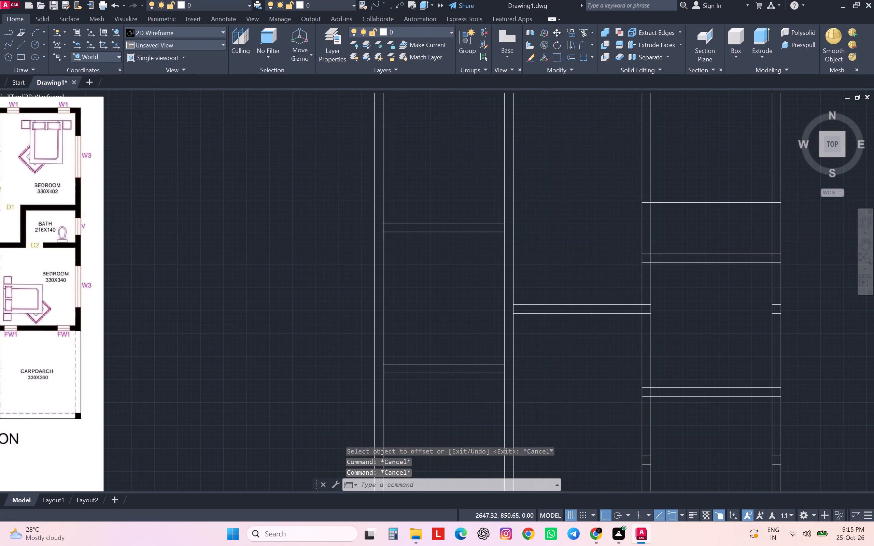
Offset the bath's upper boundary line upward by 24 cm to form the wall between the bath and the rear bedroom.
{"action": "key", "text": "Escape"}
{"action": "key", "text": "o"}
{"action": "key", "text": "Return"}
{"action": "key", "text": "2"}
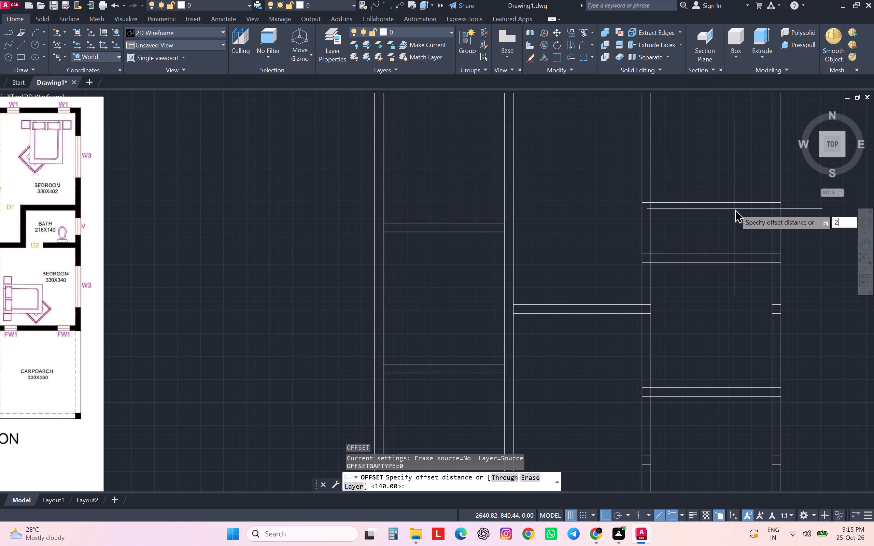
{"action": "key", "text": "4"}
{"action": "key", "text": "Return"}
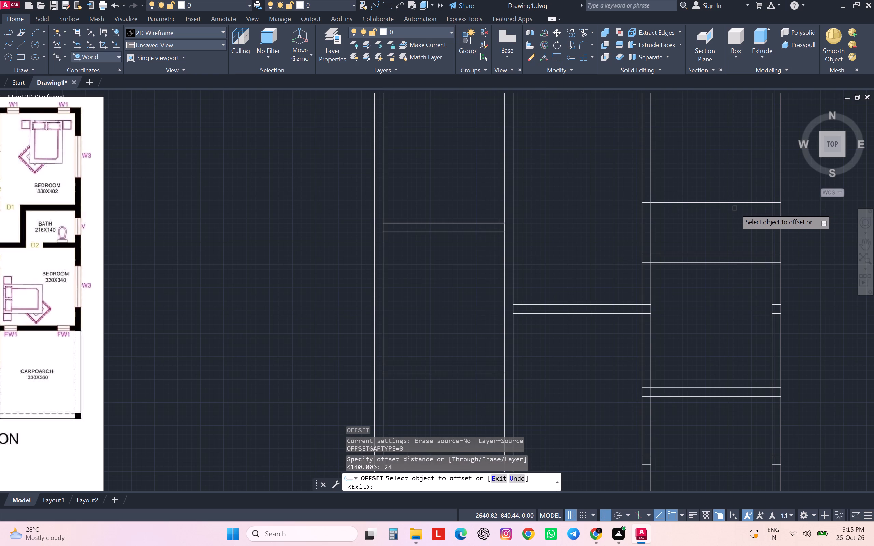
{"action": "left_click", "coordinate": [739, 203]}
{"action": "left_click", "coordinate": [741, 178]}
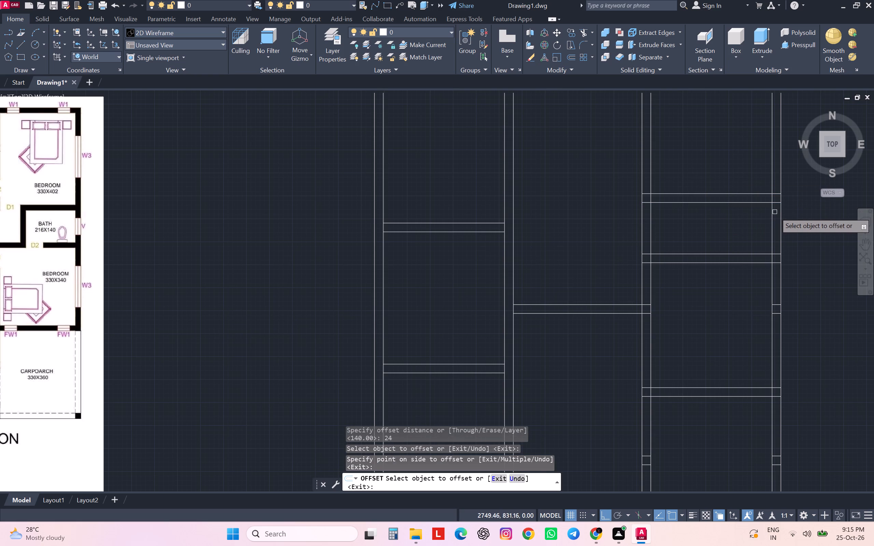
{"action": "key", "text": "Escape"}
{"action": "key", "text": "Escape"}
{"action": "key", "text": "Escape"}
{"action": "key", "text": "Escape"}
{"action": "key", "text": "Escape"}
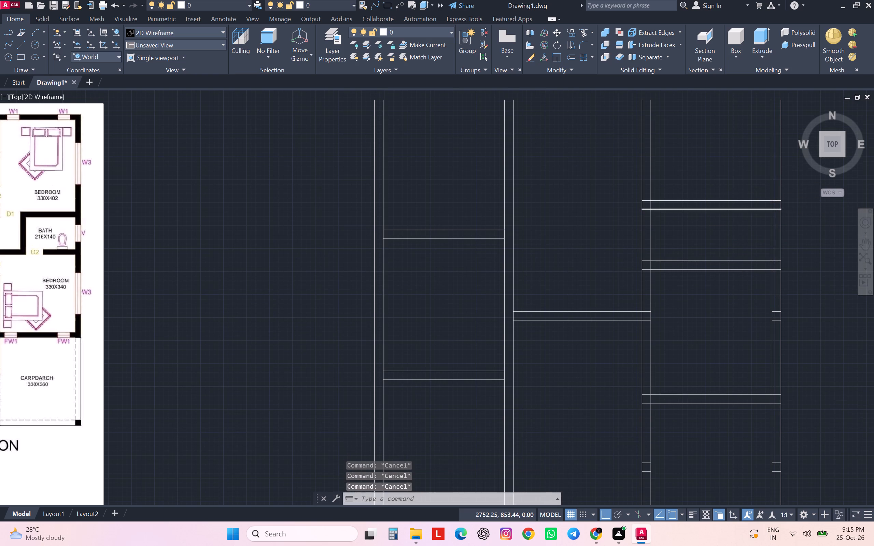
Trim the inner line of the right outer wall where it crosses the walls above and below the bath.
{"action": "type", "text": "tr"}
{"action": "key", "text": "Return"}
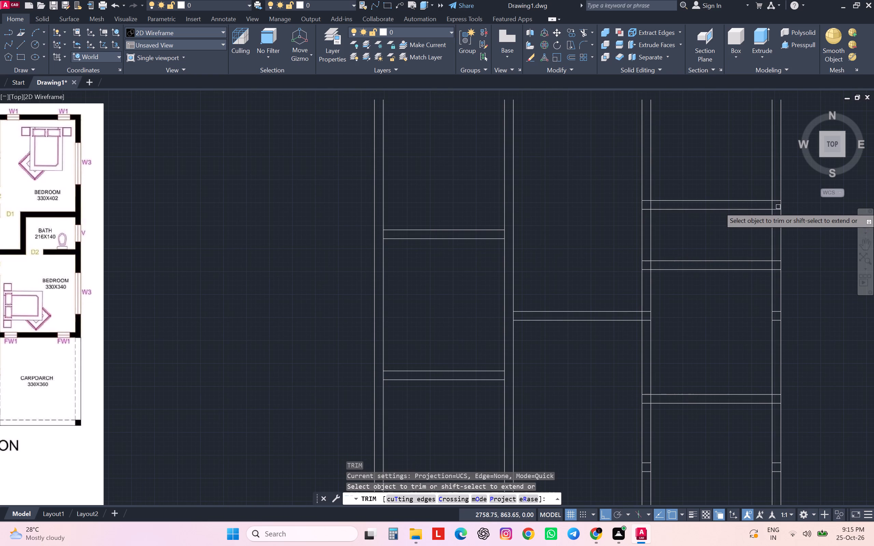
{"action": "scroll", "coordinate": [778, 207], "scroll_direction": "up", "scroll_amount": 1}
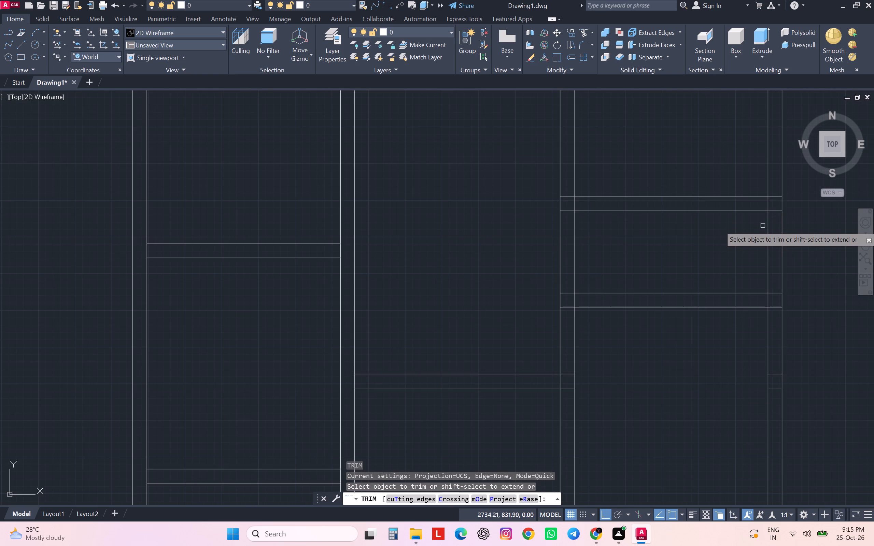
{"action": "left_click", "coordinate": [769, 207]}
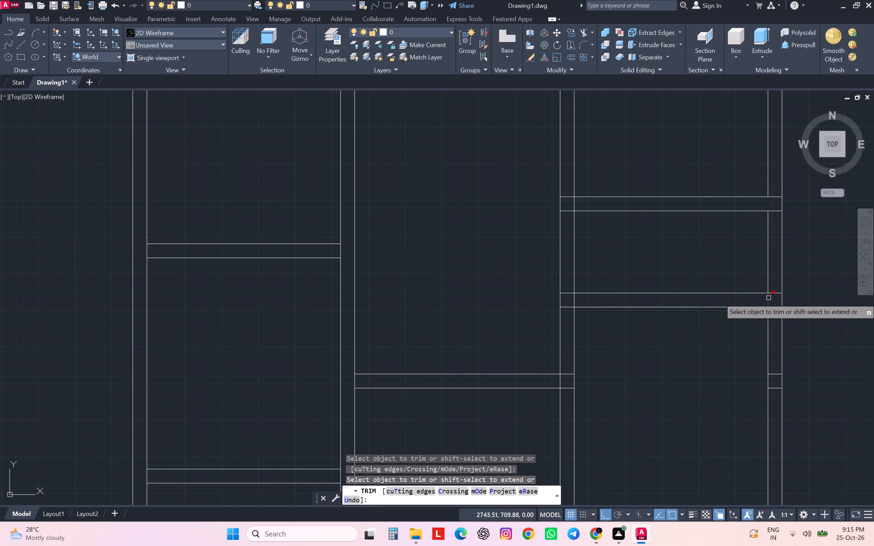
{"action": "left_click", "coordinate": [768, 300]}
{"action": "key", "text": "Escape"}
{"action": "key", "text": "Escape"}
{"action": "key", "text": "Escape"}
{"action": "key", "text": "Escape"}
{"action": "key", "text": "Escape"}
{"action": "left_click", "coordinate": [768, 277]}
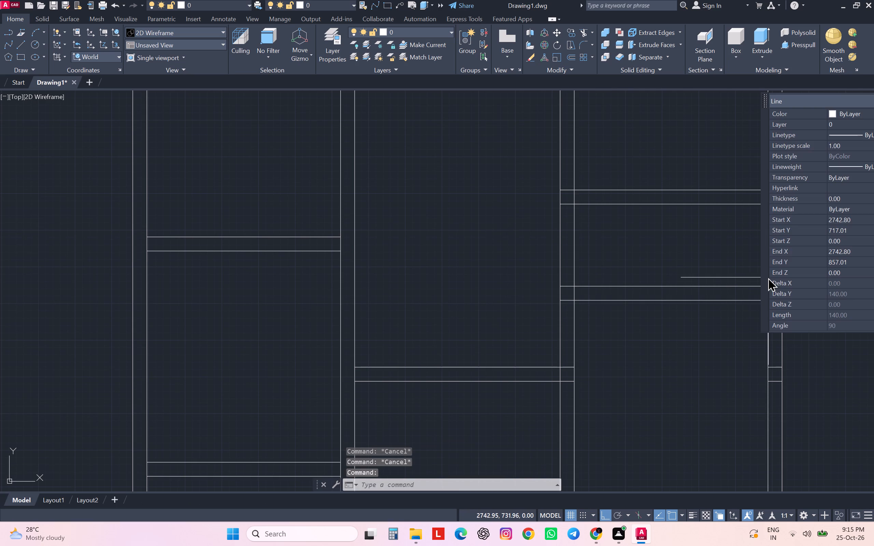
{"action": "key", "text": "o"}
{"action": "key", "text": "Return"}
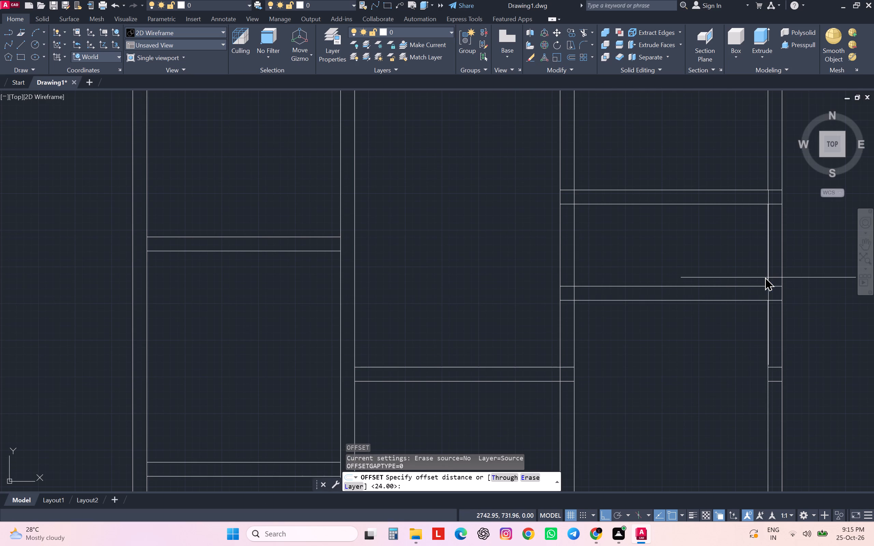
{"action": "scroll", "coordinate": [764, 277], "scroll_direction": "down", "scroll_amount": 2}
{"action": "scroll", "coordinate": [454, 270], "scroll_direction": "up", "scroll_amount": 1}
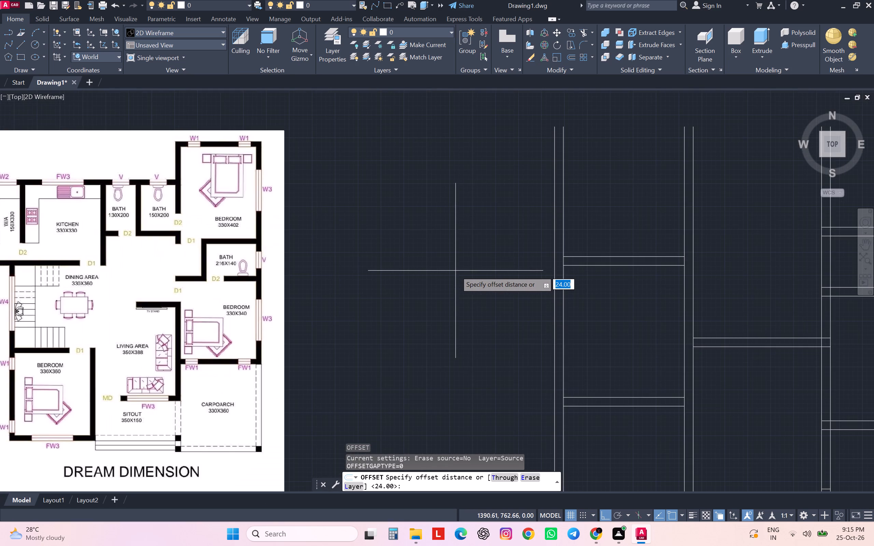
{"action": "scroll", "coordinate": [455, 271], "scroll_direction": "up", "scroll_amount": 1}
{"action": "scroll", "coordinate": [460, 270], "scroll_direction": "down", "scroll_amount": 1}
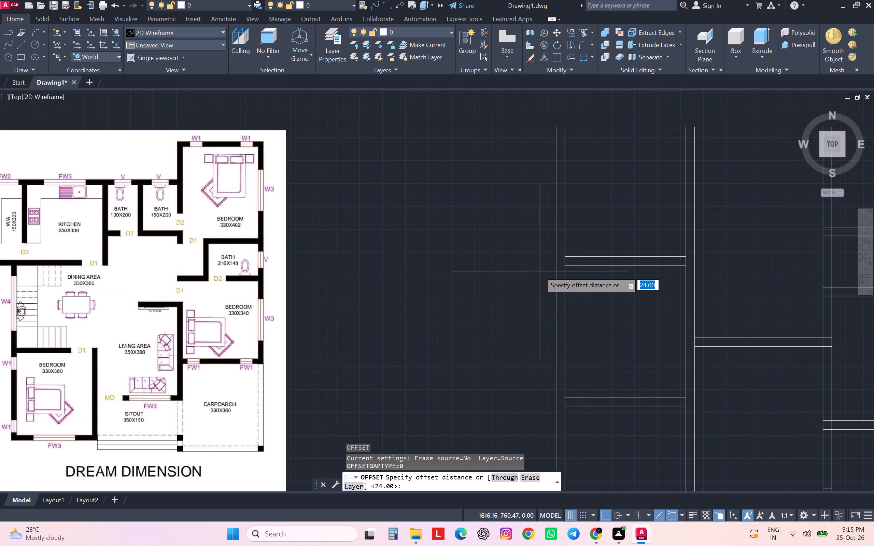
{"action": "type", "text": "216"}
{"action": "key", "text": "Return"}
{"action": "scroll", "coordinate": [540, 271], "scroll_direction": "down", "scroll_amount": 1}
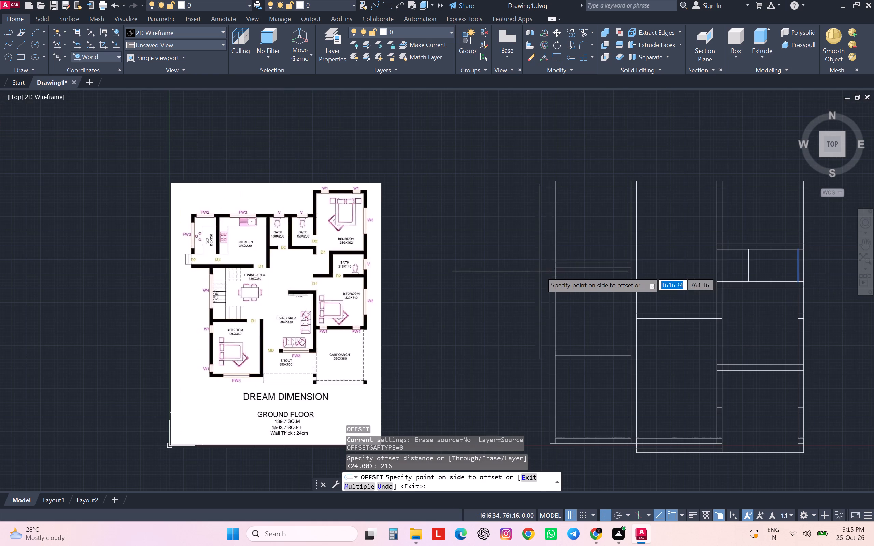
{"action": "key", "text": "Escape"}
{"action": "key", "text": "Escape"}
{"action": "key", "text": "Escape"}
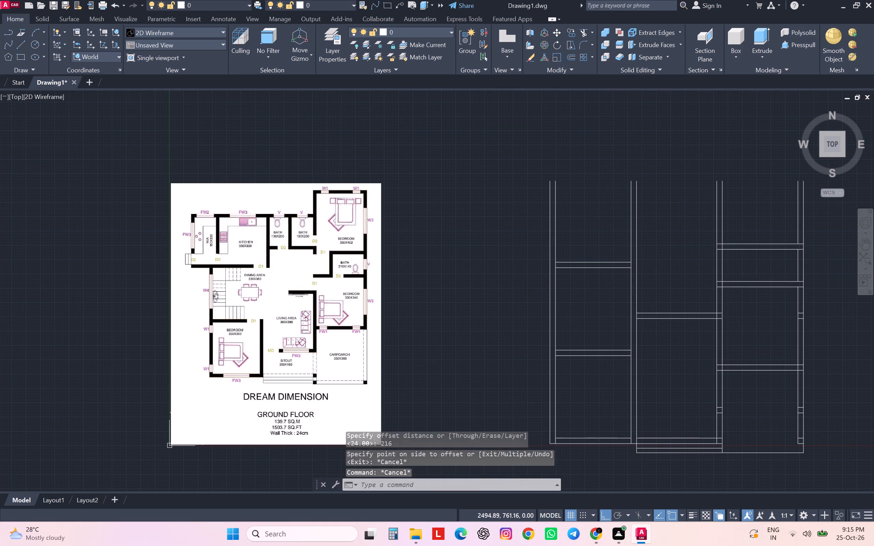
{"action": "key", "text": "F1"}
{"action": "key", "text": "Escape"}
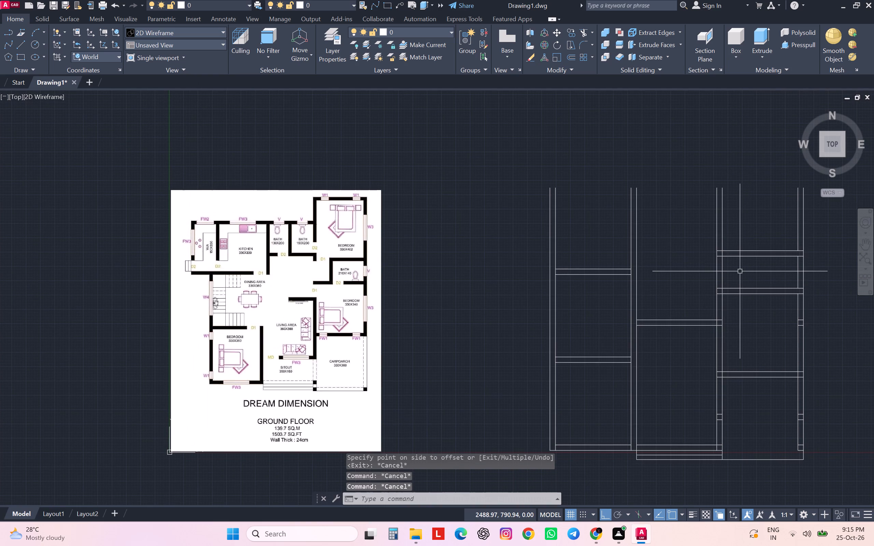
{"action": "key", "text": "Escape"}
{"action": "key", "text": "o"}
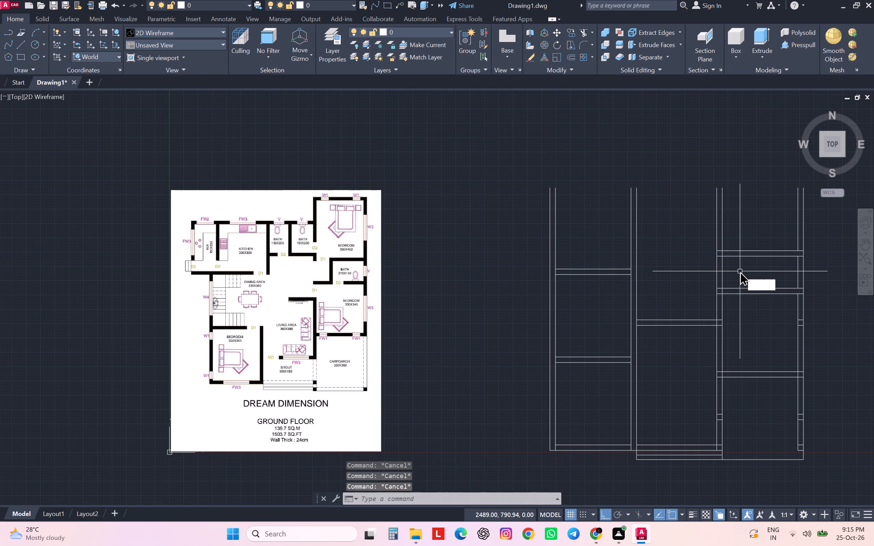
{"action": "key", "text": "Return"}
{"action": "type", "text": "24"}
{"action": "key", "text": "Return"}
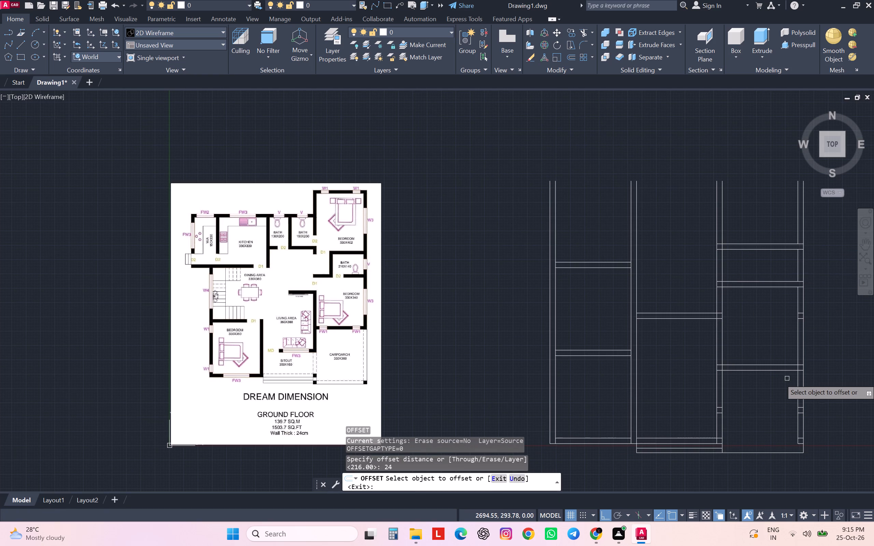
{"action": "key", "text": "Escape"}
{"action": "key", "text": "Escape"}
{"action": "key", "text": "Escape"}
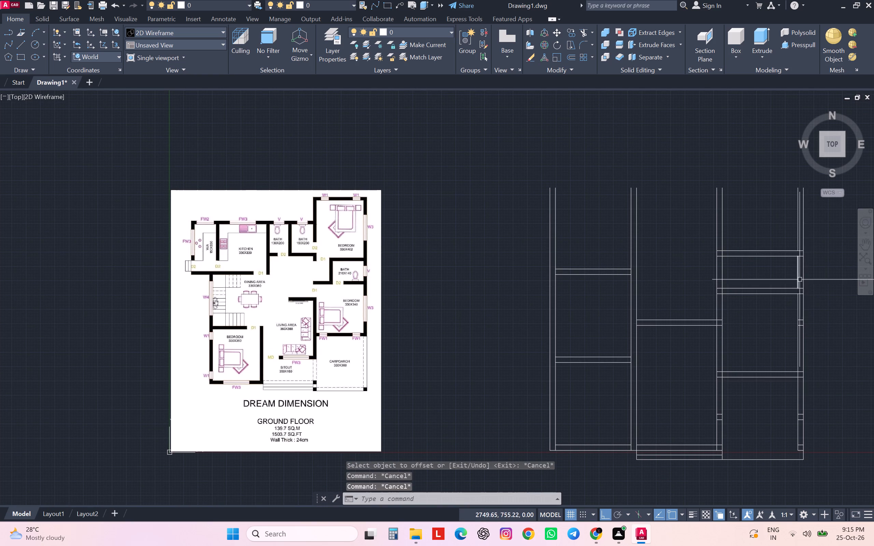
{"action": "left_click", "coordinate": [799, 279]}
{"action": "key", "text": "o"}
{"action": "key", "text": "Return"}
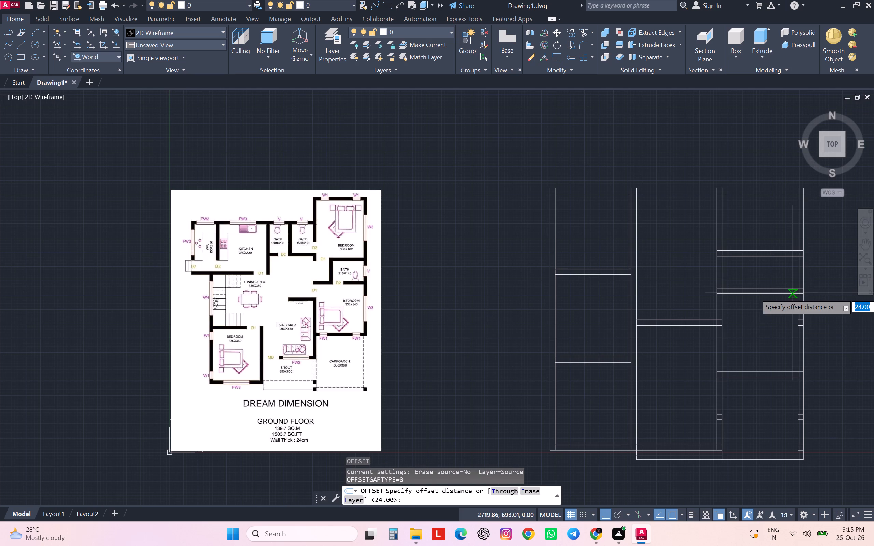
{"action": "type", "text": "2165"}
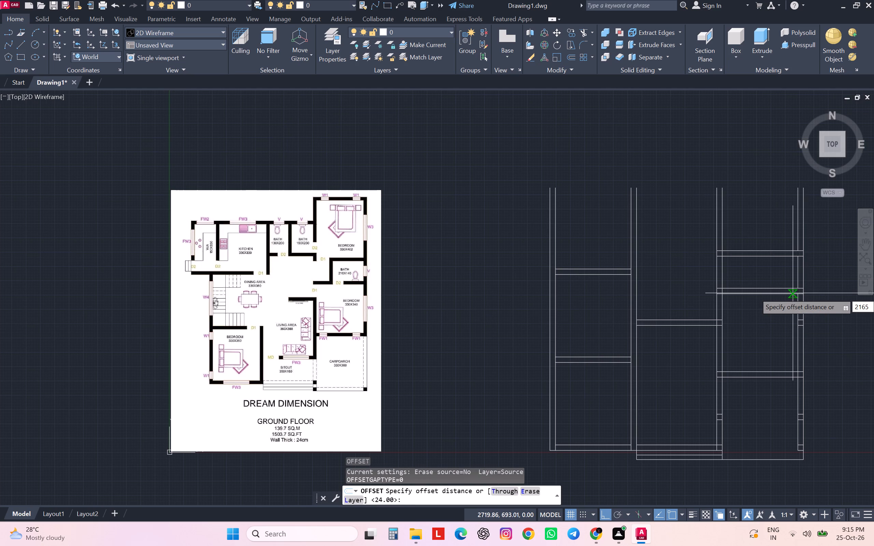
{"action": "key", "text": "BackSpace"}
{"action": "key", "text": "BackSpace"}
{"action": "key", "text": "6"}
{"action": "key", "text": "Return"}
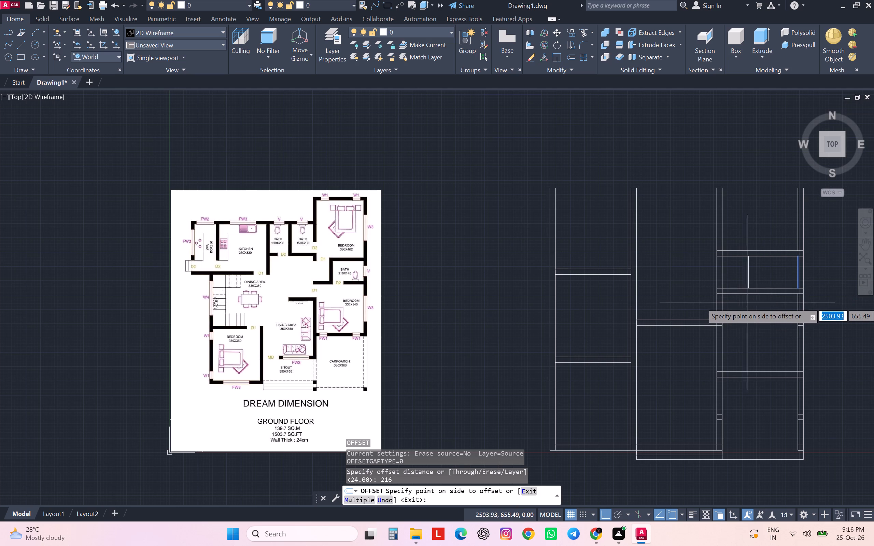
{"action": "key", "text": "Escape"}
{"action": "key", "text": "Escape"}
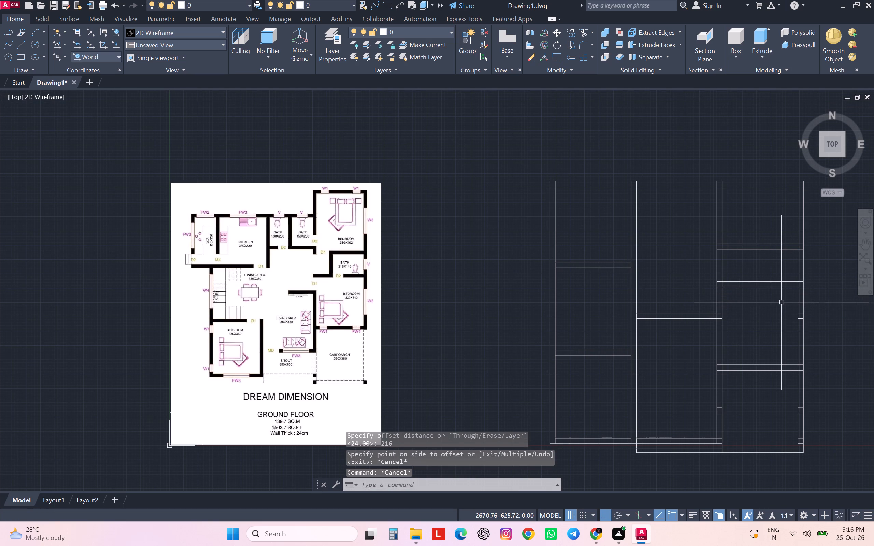
Offset the outer wall's inner line beside the bath inward by 216 cm to set the bath's width.
{"action": "left_click", "coordinate": [799, 271]}
{"action": "key", "text": "o"}
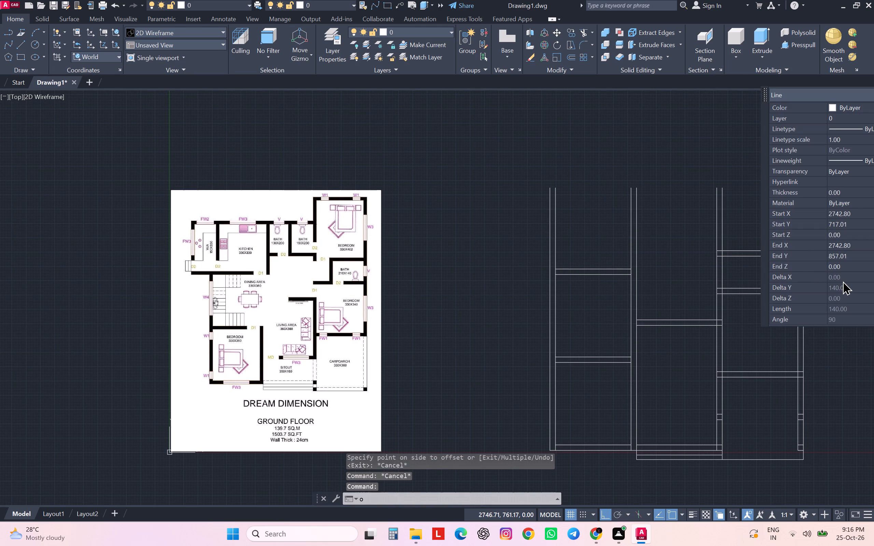
{"action": "key", "text": "Return"}
{"action": "type", "text": "23"}
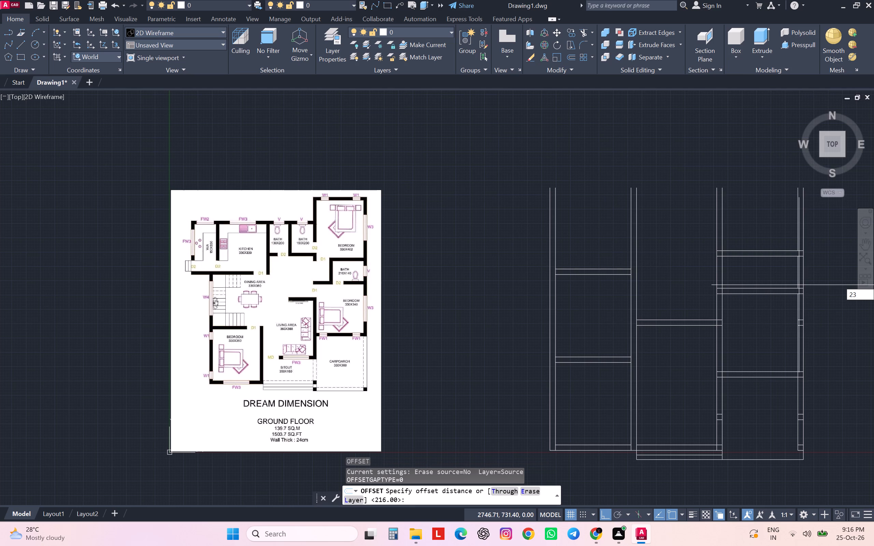
{"action": "key", "text": "BackSpace"}
{"action": "type", "text": "16"}
{"action": "key", "text": "Return"}
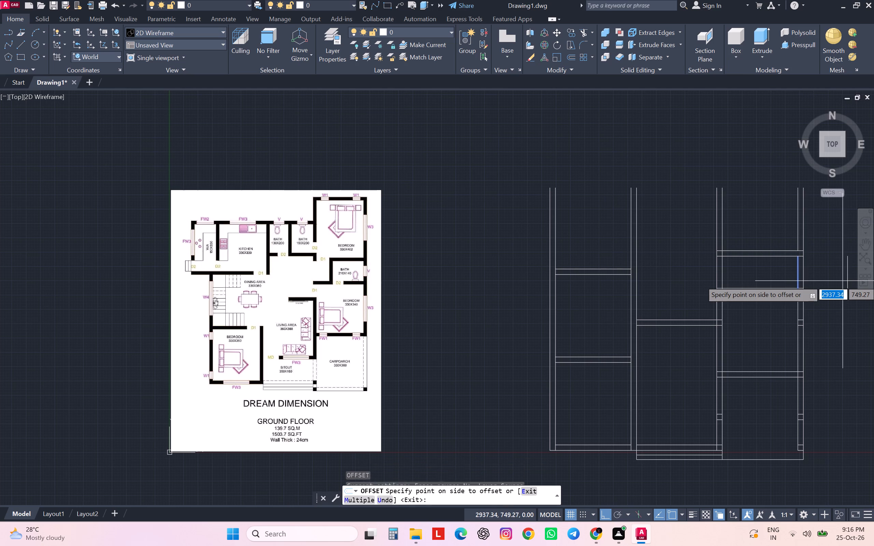
{"action": "left_click", "coordinate": [766, 279]}
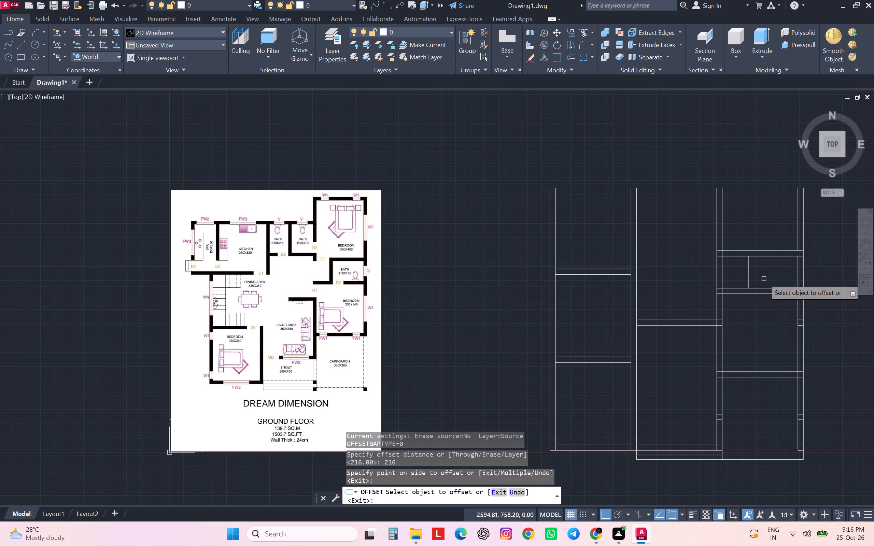
{"action": "key", "text": "Escape"}
{"action": "key", "text": "Escape"}
{"action": "key", "text": "Escape"}
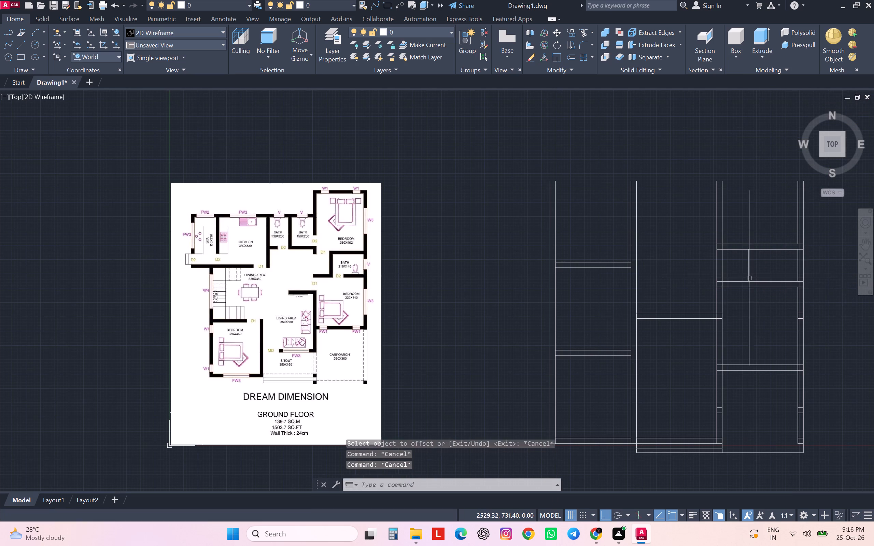
Offset the bath's new side line by 24 cm away from the bath to form its inner side wall.
{"action": "key", "text": "Escape"}
{"action": "key", "text": "o"}
{"action": "key", "text": "Return"}
{"action": "type", "text": "24"}
{"action": "key", "text": "Return"}
{"action": "left_click", "coordinate": [748, 277]}
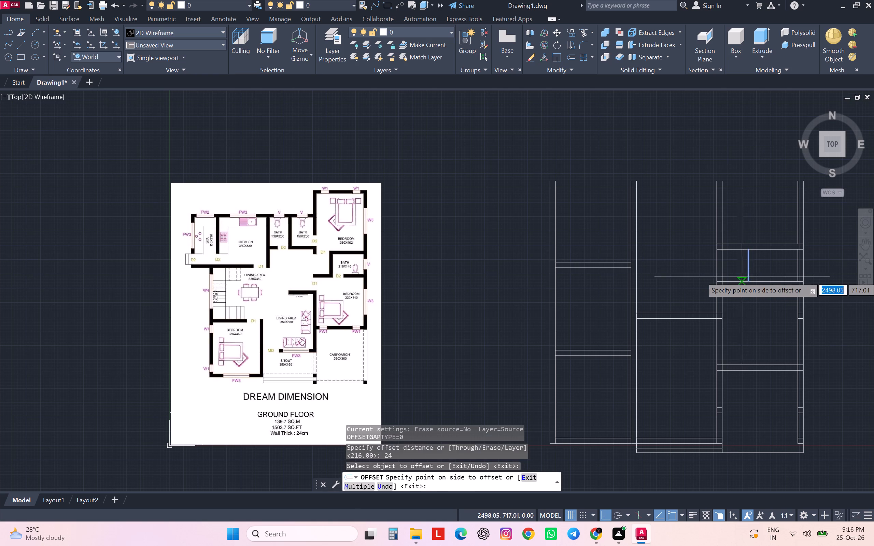
{"action": "left_click", "coordinate": [735, 273]}
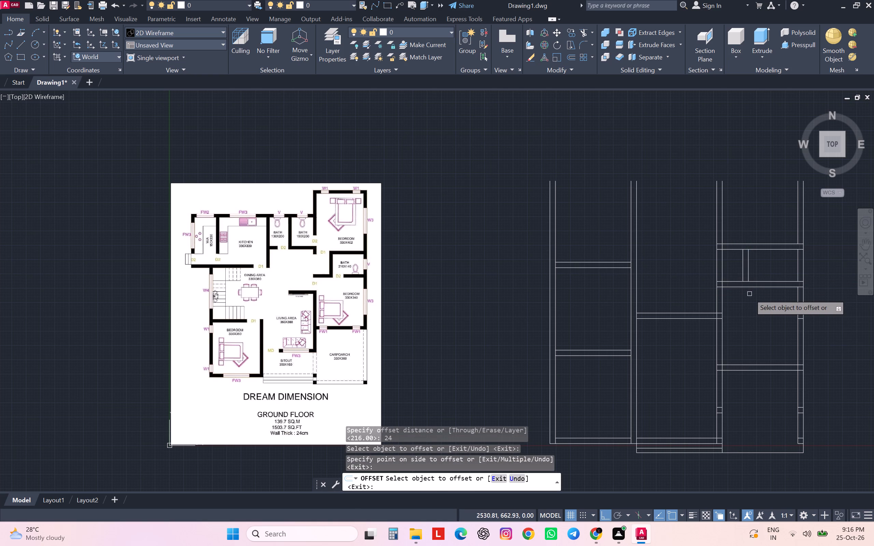
{"action": "key", "text": "Escape"}
{"action": "key", "text": "Escape"}
{"action": "key", "text": "Escape"}
{"action": "key", "text": "Escape"}
{"action": "key", "text": "Escape"}
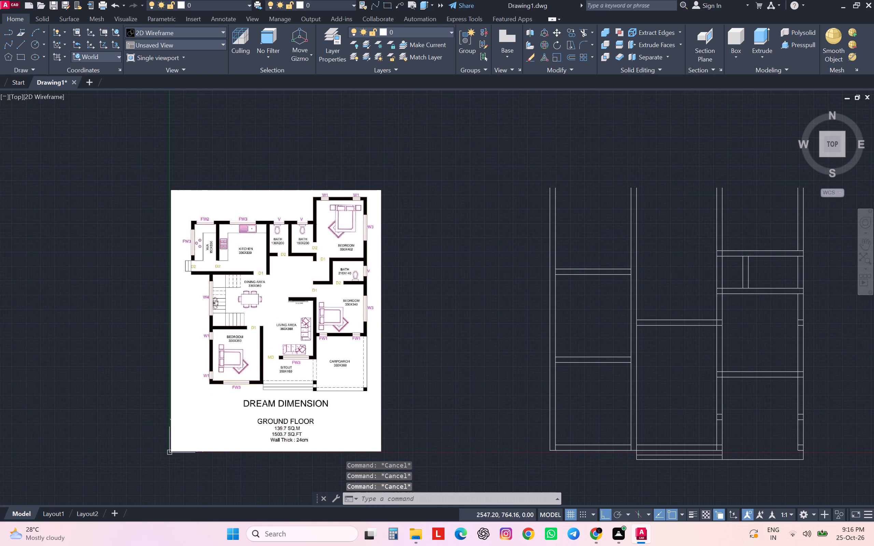
Extend the outer line of the bath's side wall up and down to the far lines of the walls above and below.
{"action": "type", "text": "ex"}
{"action": "key", "text": "space"}
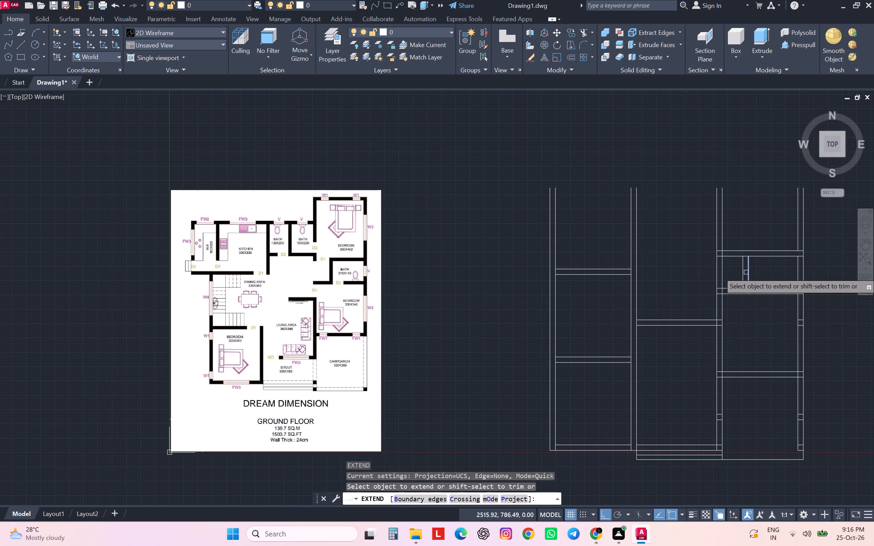
{"action": "left_click", "coordinate": [743, 272]}
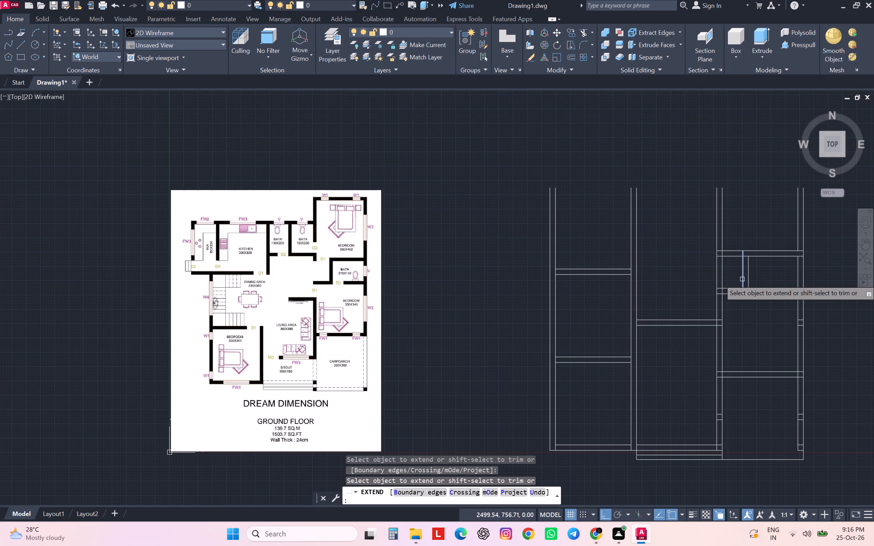
{"action": "left_click", "coordinate": [742, 282]}
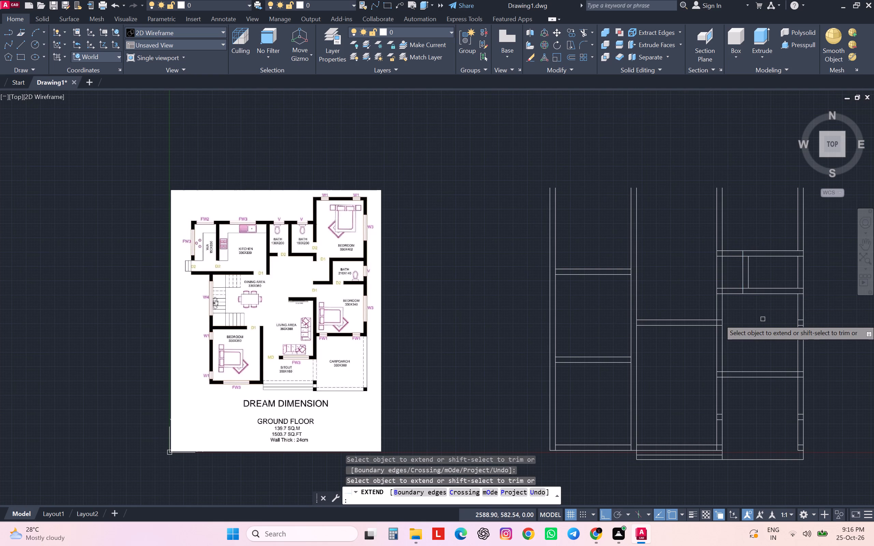
Trim the central vertical wall pair out of the passage beside the bath, between the walls above and below it.
{"action": "left_click", "coordinate": [731, 279], "text": "shift"}
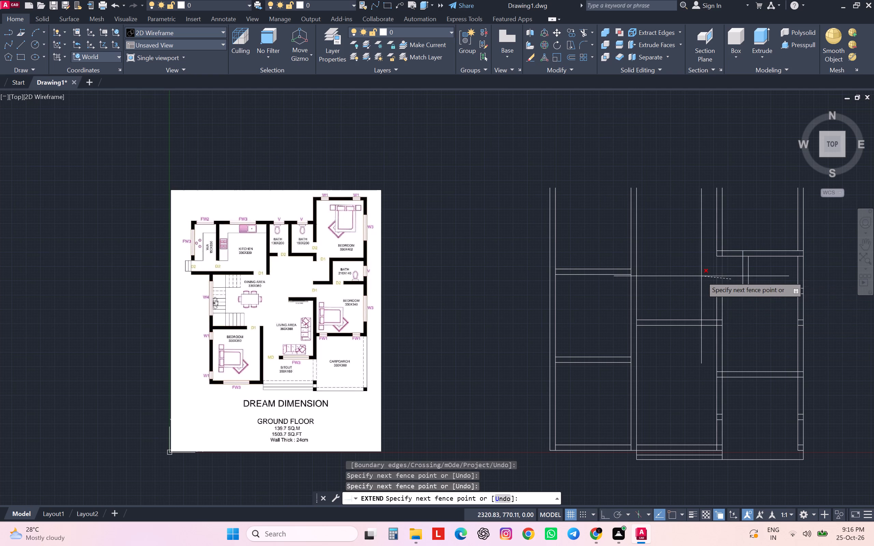
{"action": "left_click", "coordinate": [701, 276], "text": "shift"}
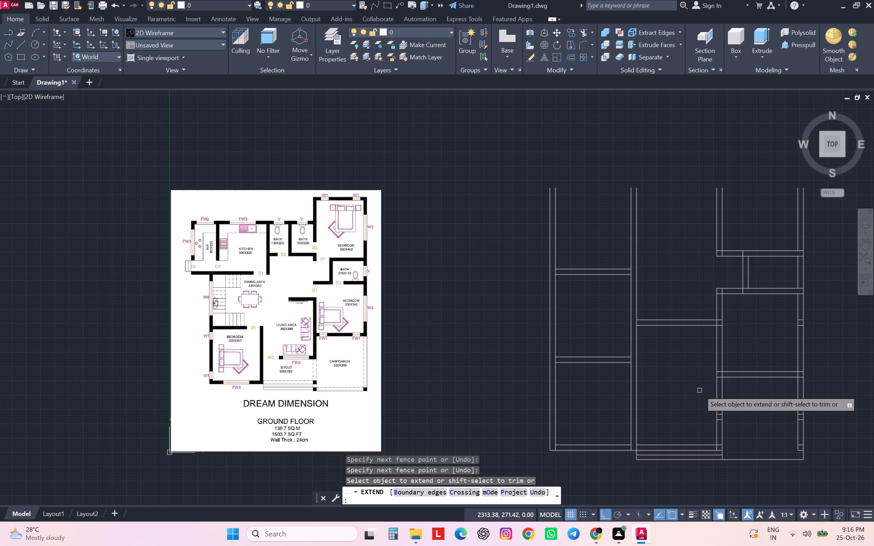
Offset the upper line of the wall above the bath upward by 402 cm to set the top bedroom's depth.
{"action": "key", "text": "Escape"}
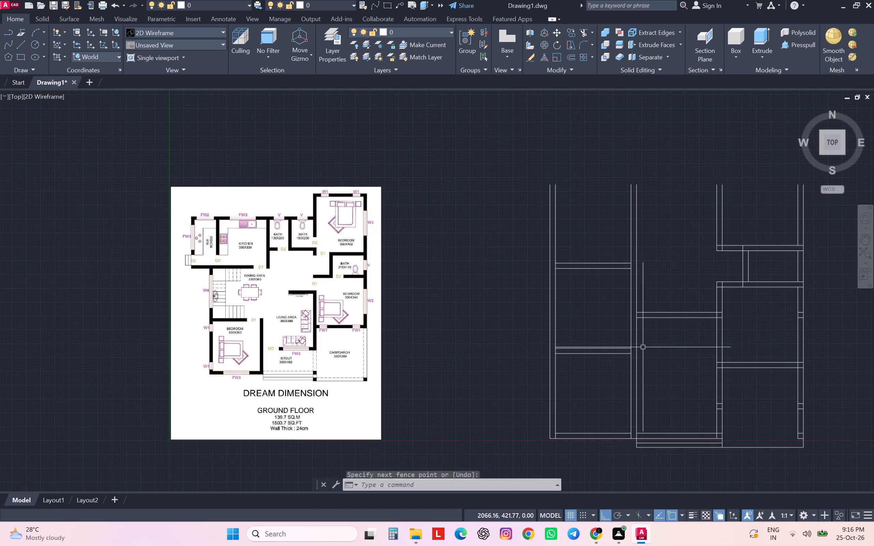
{"action": "key", "text": "Escape"}
{"action": "key", "text": "Escape"}
{"action": "key", "text": "Escape"}
{"action": "key", "text": "Escape"}
{"action": "scroll", "coordinate": [351, 254], "scroll_direction": "down", "scroll_amount": 1}
{"action": "scroll", "coordinate": [351, 254], "scroll_direction": "up", "scroll_amount": 3}
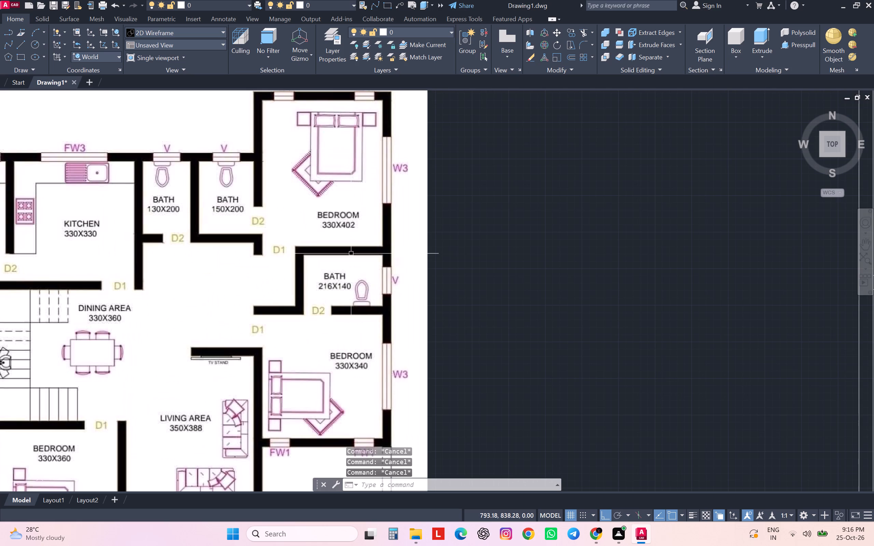
{"action": "scroll", "coordinate": [351, 254], "scroll_direction": "down", "scroll_amount": 2}
{"action": "scroll", "coordinate": [733, 243], "scroll_direction": "up", "scroll_amount": 1}
{"action": "middle_click_drag", "start_coordinate": [733, 243], "coordinate": [695, 260]}
{"action": "scroll", "coordinate": [727, 244], "scroll_direction": "down", "scroll_amount": 1}
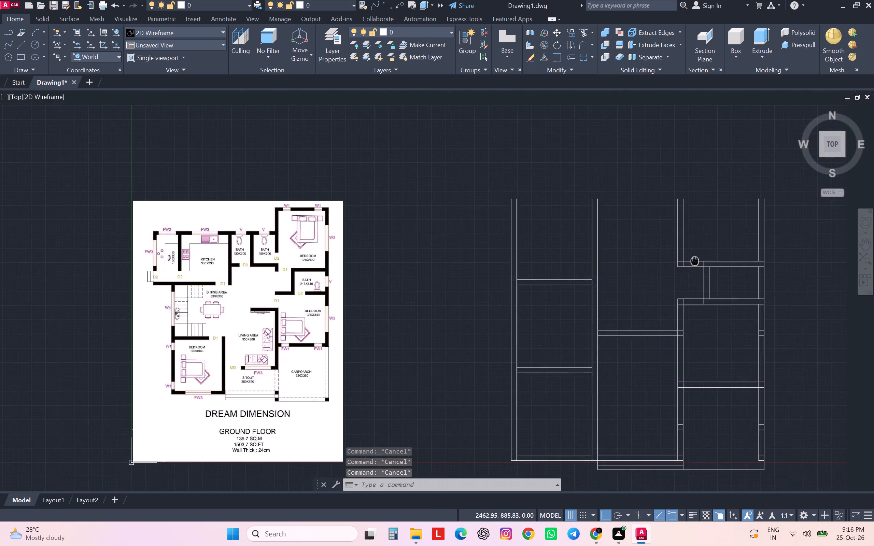
{"action": "middle_click_drag", "start_coordinate": [695, 260], "coordinate": [694, 260]}
{"action": "scroll", "coordinate": [694, 260], "scroll_direction": "up", "scroll_amount": 1}
{"action": "left_click", "coordinate": [722, 260]}
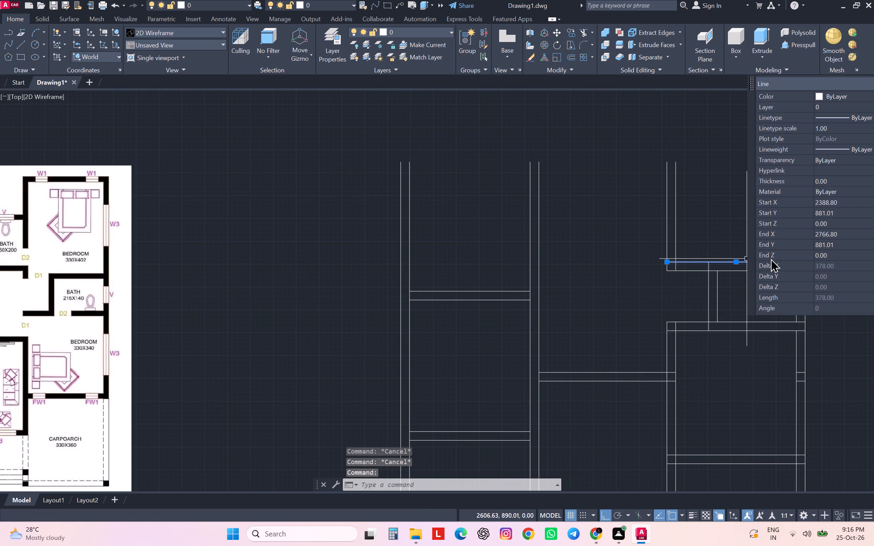
{"action": "key", "text": "o"}
{"action": "key", "text": "Return"}
{"action": "type", "text": "402"}
{"action": "key", "text": "Return"}
{"action": "left_click", "coordinate": [777, 222]}
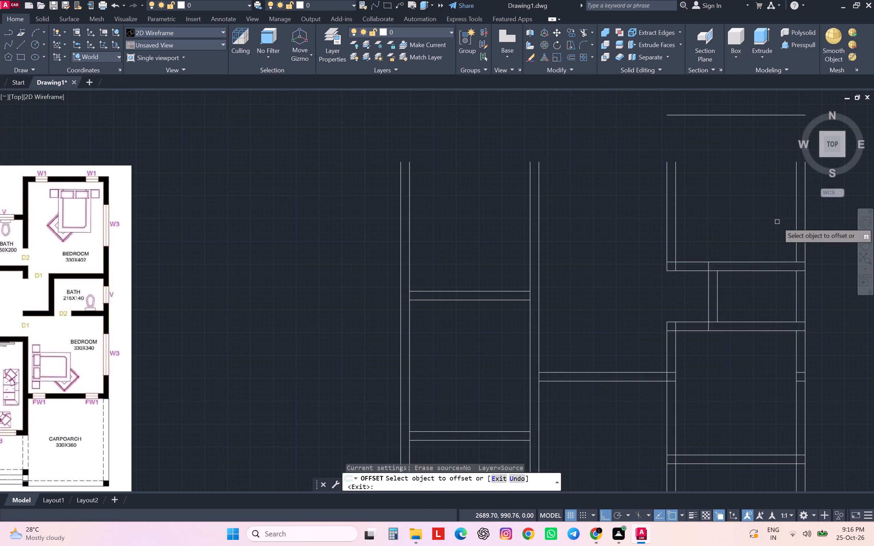
{"action": "middle_click_drag", "start_coordinate": [777, 222], "coordinate": [738, 286]}
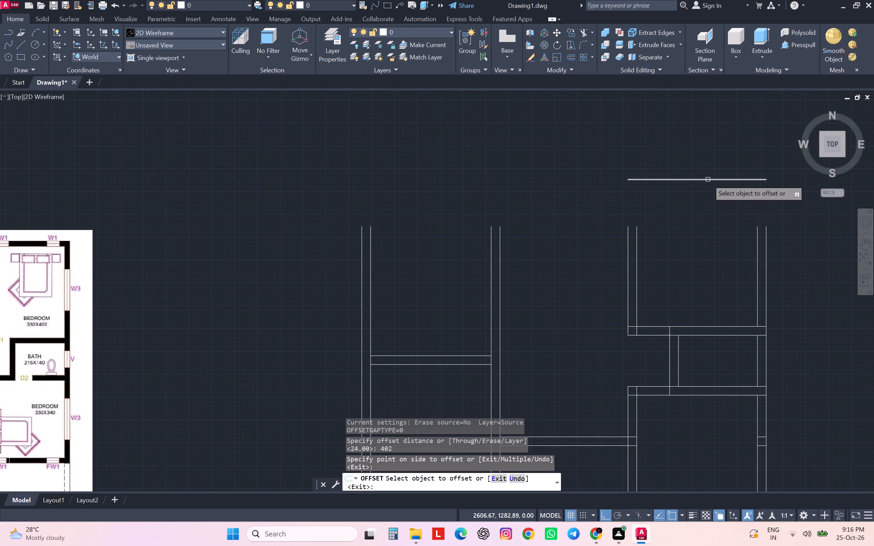
{"action": "key", "text": "Escape"}
{"action": "key", "text": "Escape"}
{"action": "key", "text": "Escape"}
{"action": "key", "text": "Escape"}
Offset the bedroom's new top line outward by 24 cm to form its top outer wall.
{"action": "key", "text": "o"}
{"action": "key", "text": "Return"}
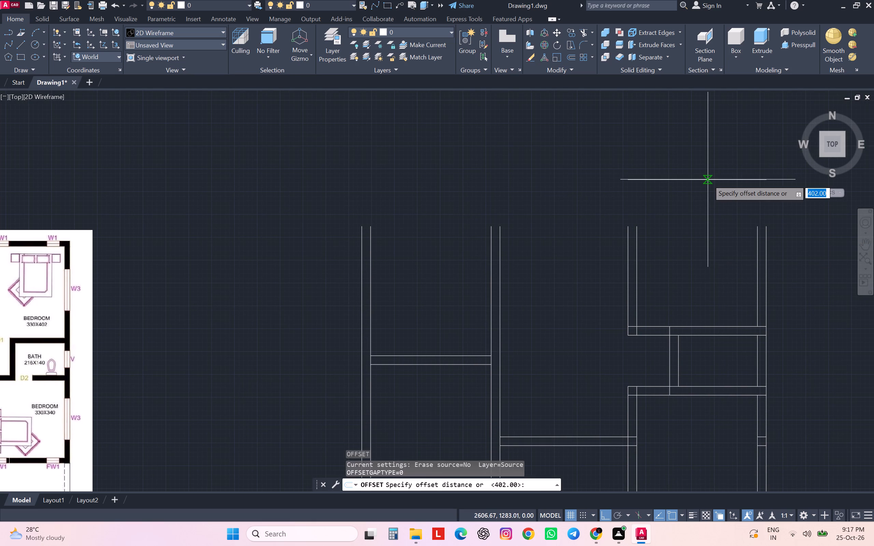
{"action": "type", "text": "24"}
{"action": "key", "text": "Return"}
{"action": "left_click", "coordinate": [708, 179]}
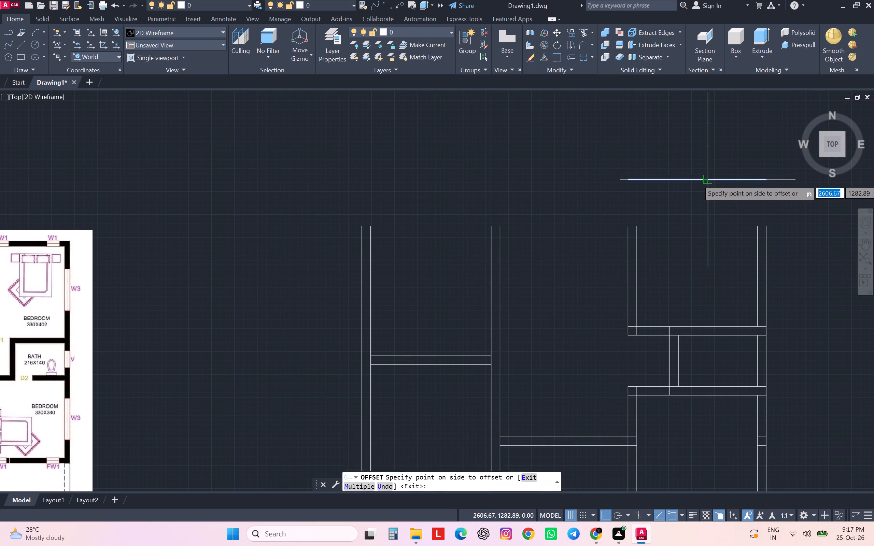
{"action": "left_click", "coordinate": [726, 149]}
{"action": "scroll", "coordinate": [726, 149], "scroll_direction": "down", "scroll_amount": 1}
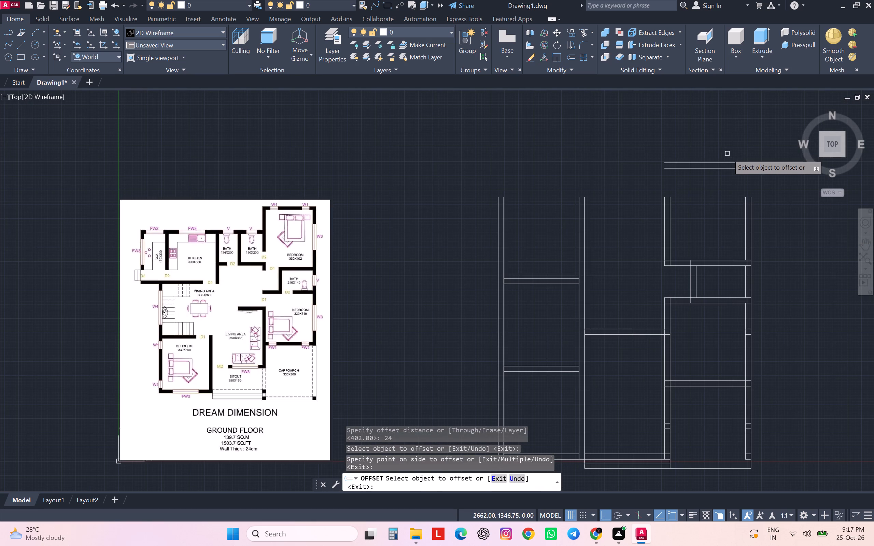
{"action": "key", "text": "Escape"}
{"action": "key", "text": "Escape"}
{"action": "key", "text": "Escape"}
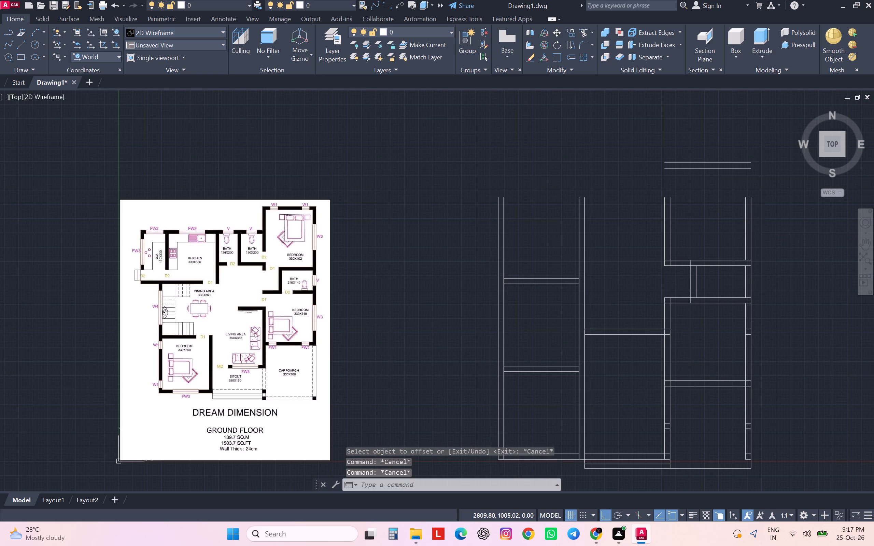
{"action": "key", "text": "Escape"}
{"action": "key", "text": "Escape"}
{"action": "key", "text": "Escape"}
{"action": "key", "text": "Escape"}
Extend both side wall pairs of the top bedroom up to the lines of its new top wall.
{"action": "key", "text": "e"}
{"action": "key", "text": "x"}
{"action": "key", "text": "Return"}
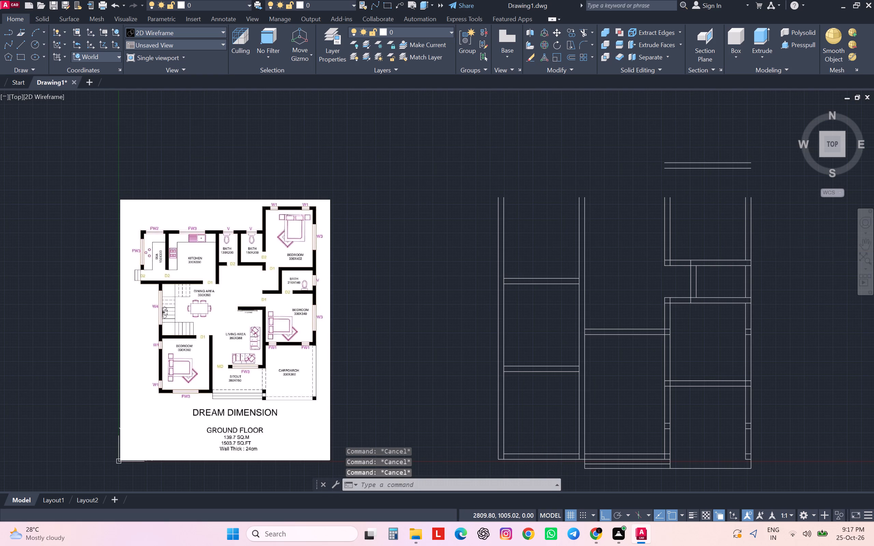
{"action": "left_click", "coordinate": [751, 226]}
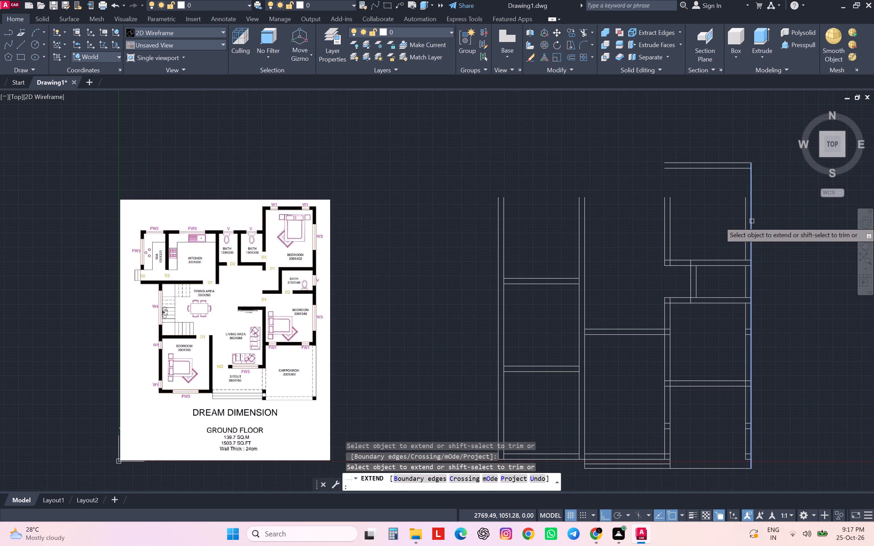
{"action": "left_click", "coordinate": [752, 184]}
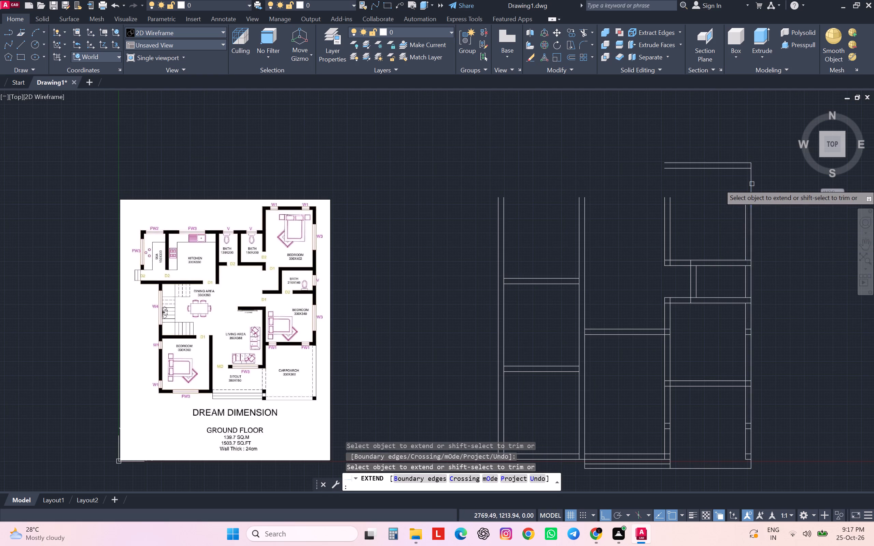
{"action": "left_click", "coordinate": [745, 205]}
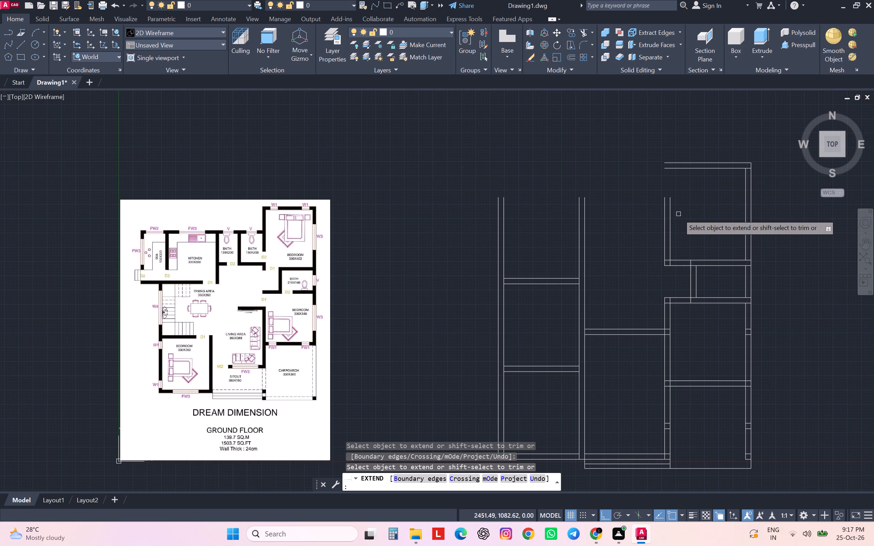
{"action": "left_click", "coordinate": [672, 212]}
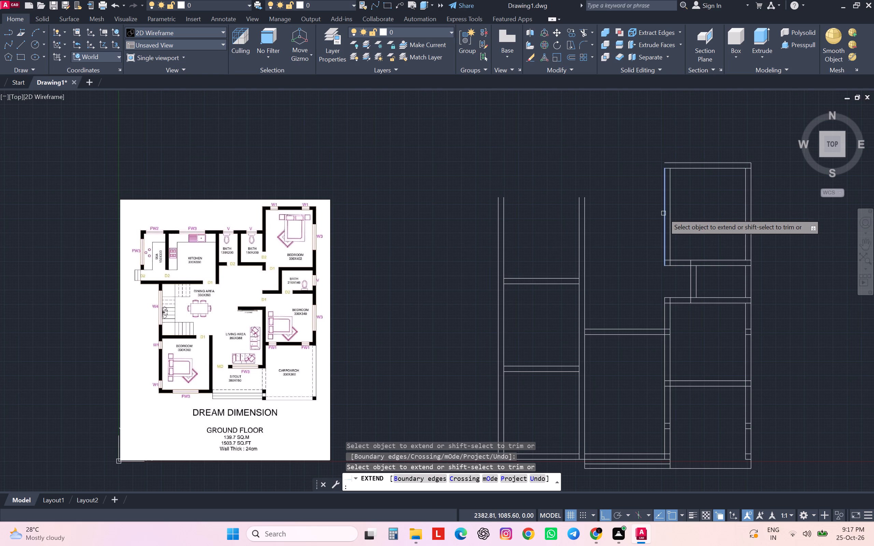
{"action": "left_click", "coordinate": [665, 211]}
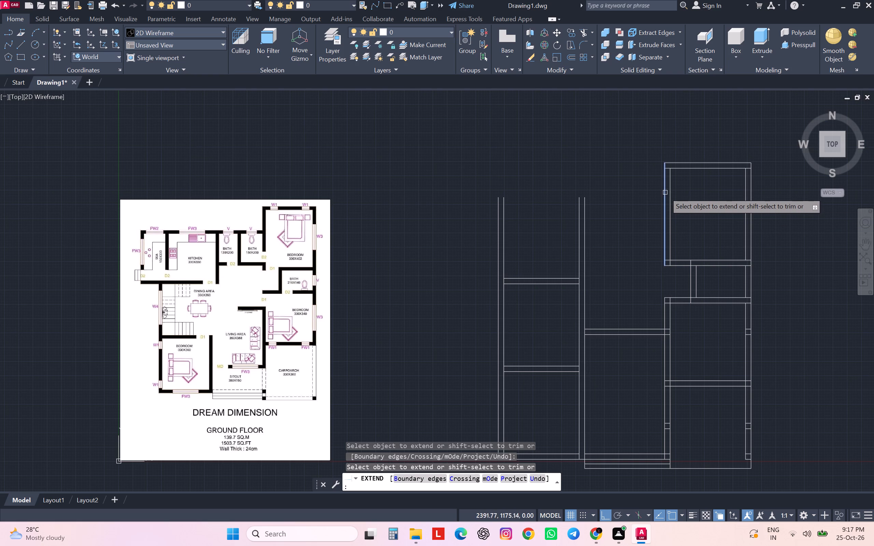
{"action": "left_click", "coordinate": [665, 192]}
Trim the ends of the top wall's inner line out of both upper corners of the bedroom.
{"action": "scroll", "coordinate": [667, 174], "scroll_direction": "up", "scroll_amount": 2}
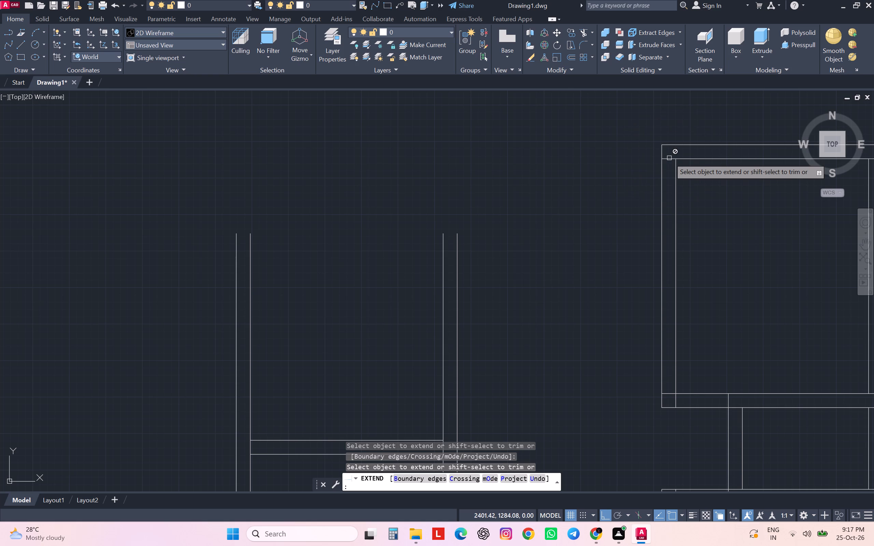
{"action": "left_click", "coordinate": [669, 158], "text": "shift"}
{"action": "scroll", "coordinate": [671, 158], "scroll_direction": "down", "scroll_amount": 2}
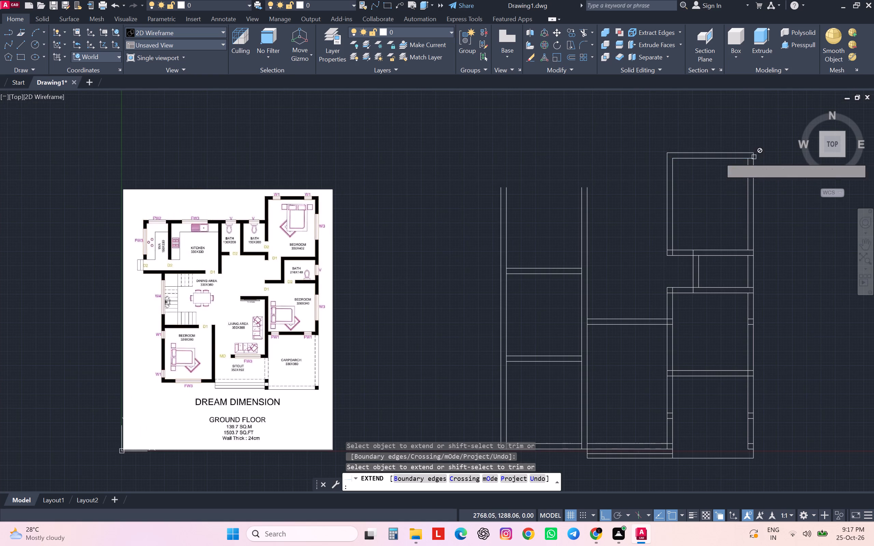
{"action": "scroll", "coordinate": [754, 157], "scroll_direction": "up", "scroll_amount": 2}
{"action": "left_click", "coordinate": [747, 158], "text": "shift"}
{"action": "scroll", "coordinate": [747, 158], "scroll_direction": "down", "scroll_amount": 2}
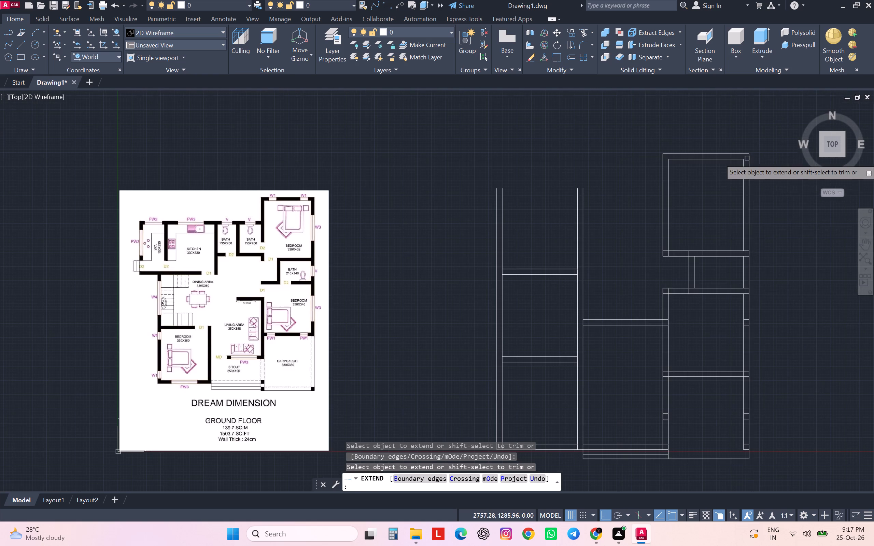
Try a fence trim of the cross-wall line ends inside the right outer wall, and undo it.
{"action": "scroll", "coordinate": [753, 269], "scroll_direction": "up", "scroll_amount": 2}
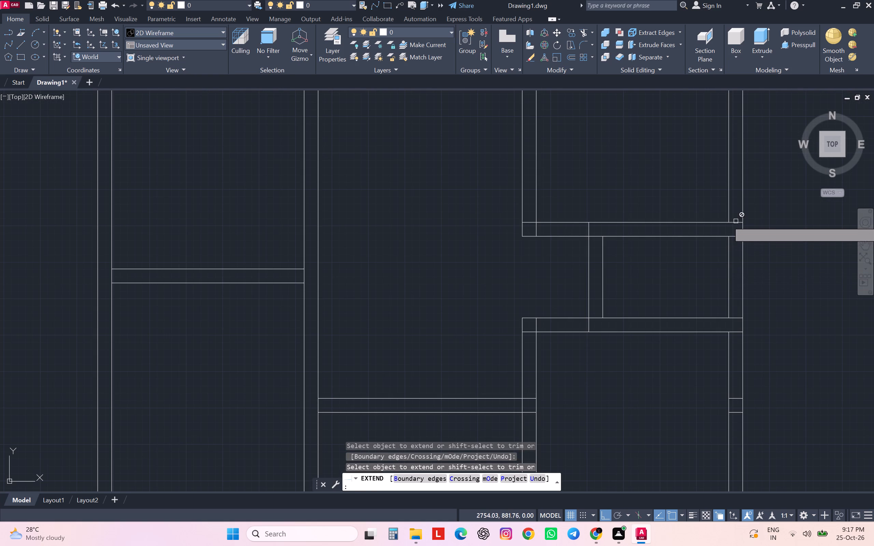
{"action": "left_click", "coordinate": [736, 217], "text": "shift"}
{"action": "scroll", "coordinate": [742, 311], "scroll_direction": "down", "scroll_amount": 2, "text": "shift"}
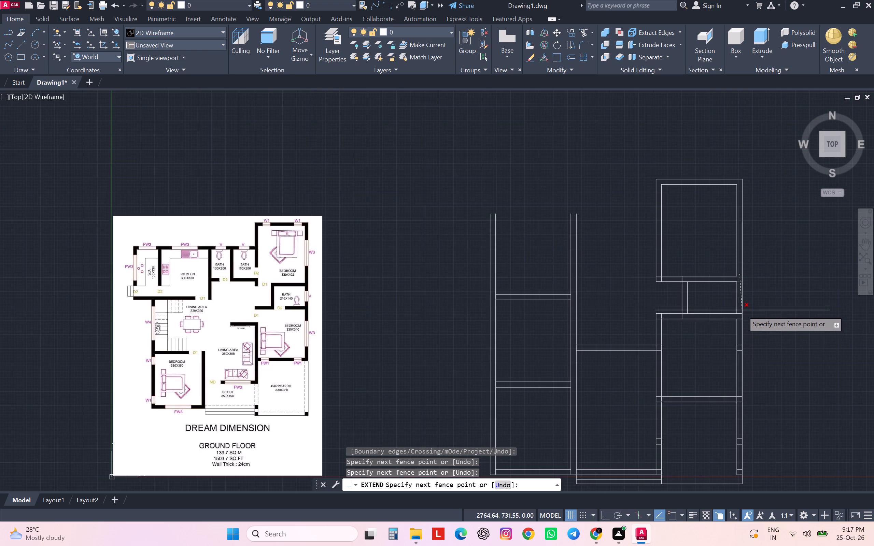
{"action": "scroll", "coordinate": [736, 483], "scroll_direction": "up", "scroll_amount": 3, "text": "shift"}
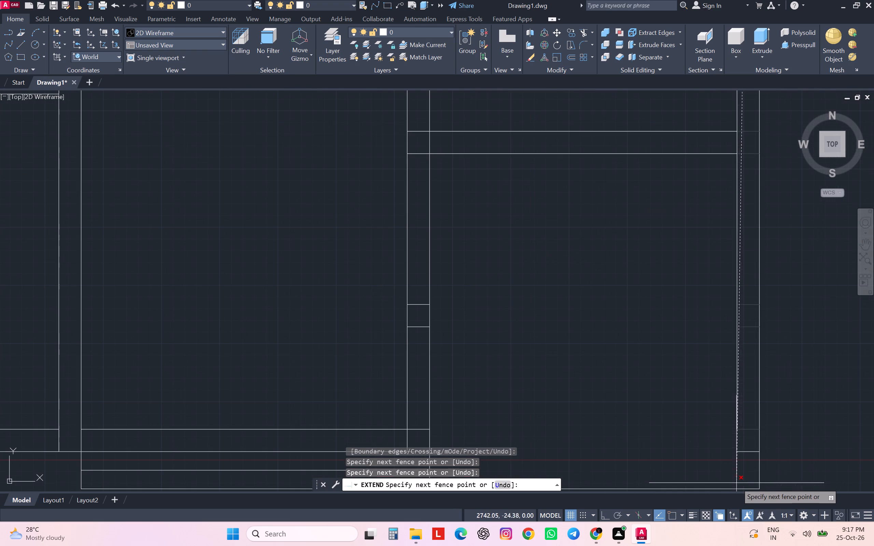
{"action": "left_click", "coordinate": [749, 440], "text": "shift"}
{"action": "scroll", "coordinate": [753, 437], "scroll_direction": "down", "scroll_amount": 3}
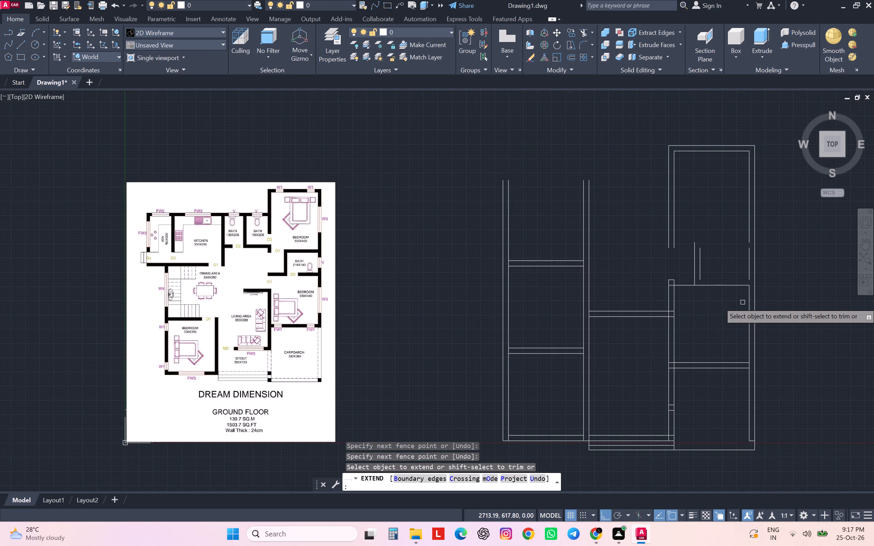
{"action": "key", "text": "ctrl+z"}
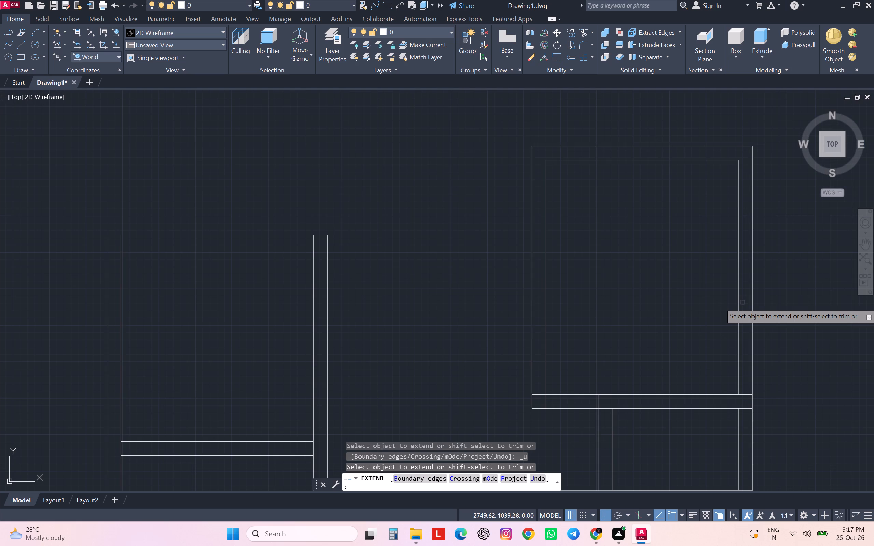
Trim the cross-wall line ends out of the right outer wall from the top bedroom down to the carporch.
{"action": "scroll", "coordinate": [743, 302], "scroll_direction": "down", "scroll_amount": 3}
{"action": "scroll", "coordinate": [752, 295], "scroll_direction": "up", "scroll_amount": 2}
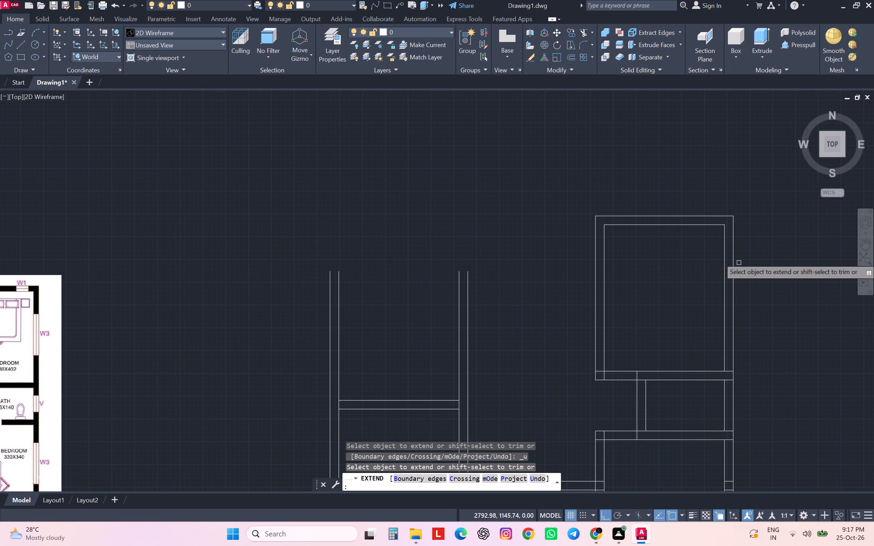
{"action": "scroll", "coordinate": [732, 273], "scroll_direction": "down", "scroll_amount": 1}
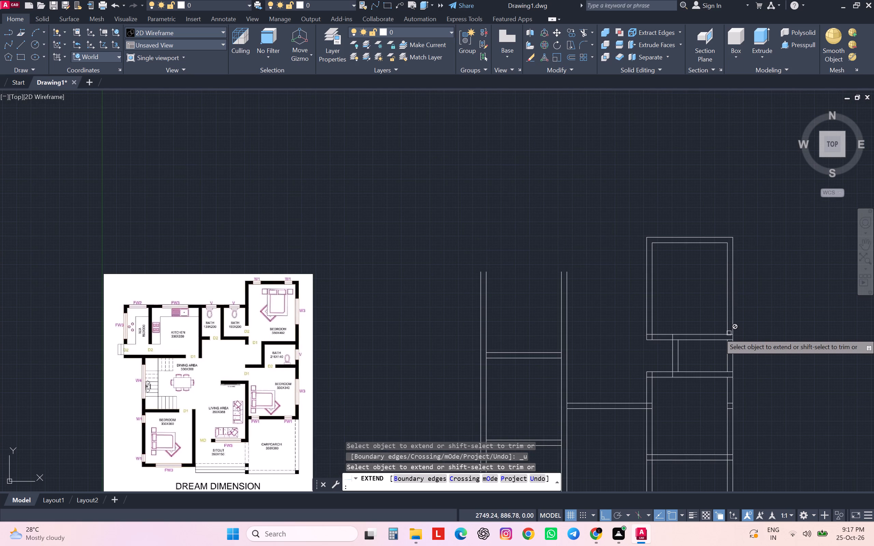
{"action": "scroll", "coordinate": [730, 330], "scroll_direction": "up", "scroll_amount": 2}
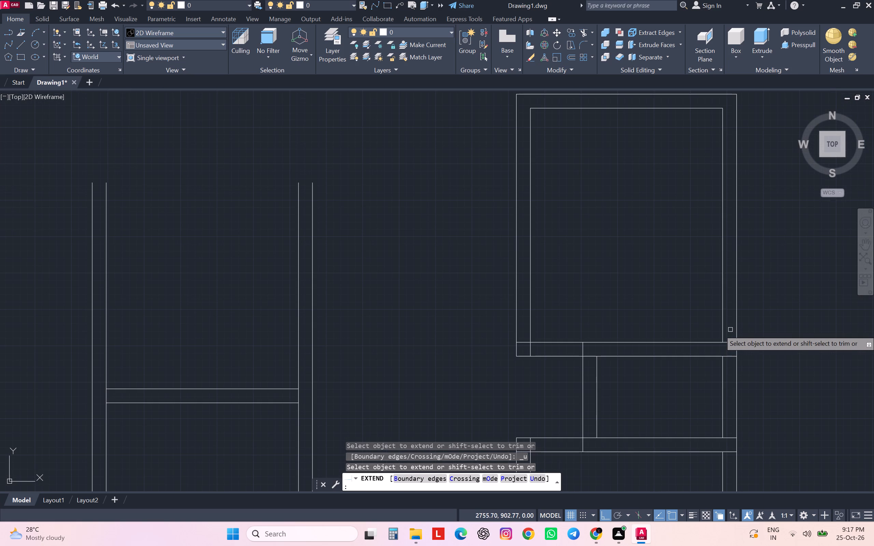
{"action": "left_click", "coordinate": [730, 330], "text": "shift"}
{"action": "scroll", "coordinate": [731, 345], "scroll_direction": "down", "scroll_amount": 3, "text": "shift"}
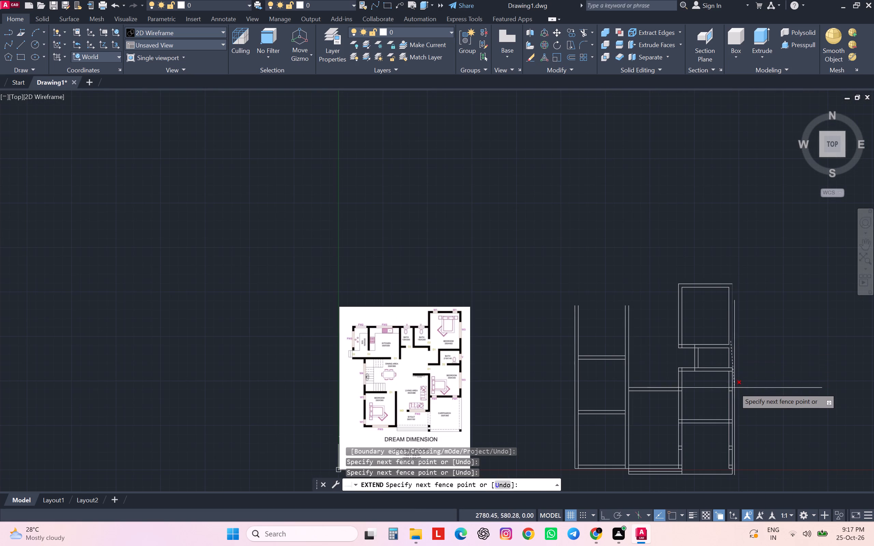
{"action": "left_click", "coordinate": [730, 464], "text": "shift"}
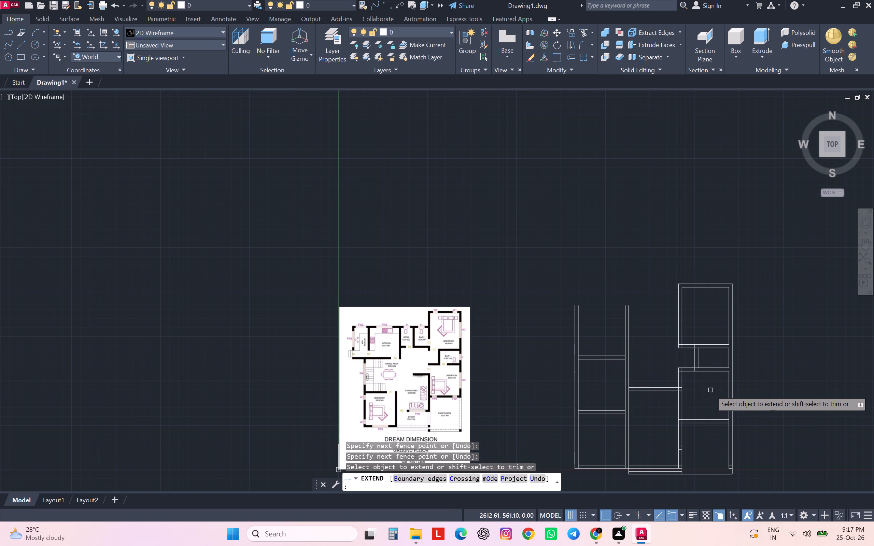
Trim the wall lines between the top bedroom's left wall and the bath's side wall to open the bedroom doorway, including the leftover stub.
{"action": "scroll", "coordinate": [710, 389], "scroll_direction": "up", "scroll_amount": 2}
{"action": "scroll", "coordinate": [710, 389], "scroll_direction": "down", "scroll_amount": 2}
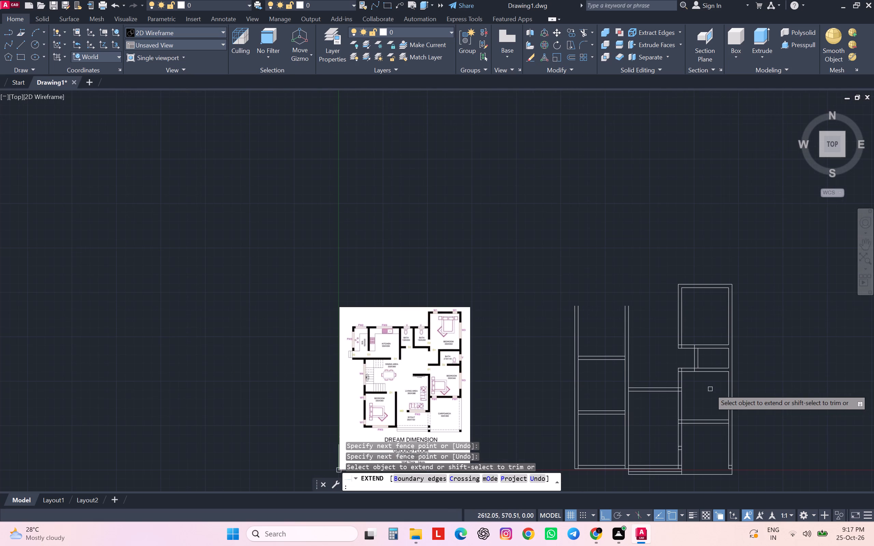
{"action": "scroll", "coordinate": [695, 364], "scroll_direction": "up", "scroll_amount": 1}
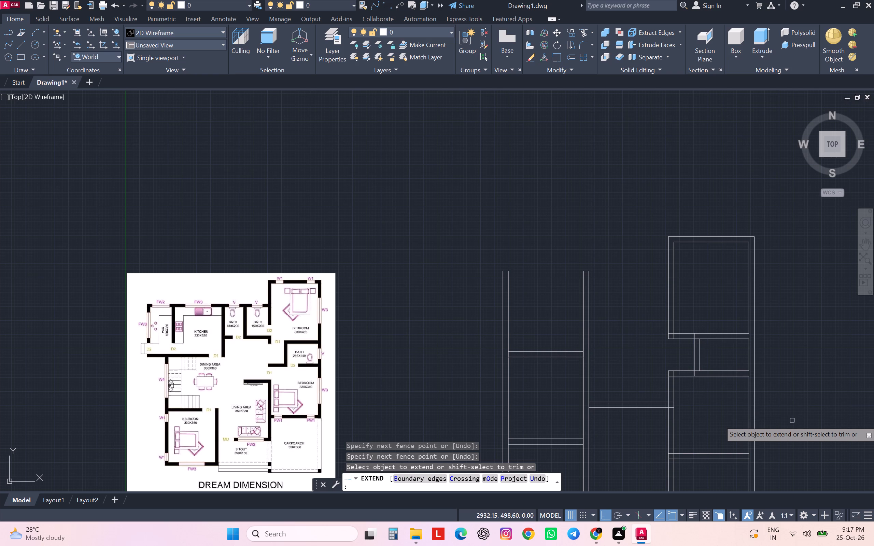
{"action": "left_click", "coordinate": [686, 350], "text": "shift"}
{"action": "left_click", "coordinate": [683, 322], "text": "shift"}
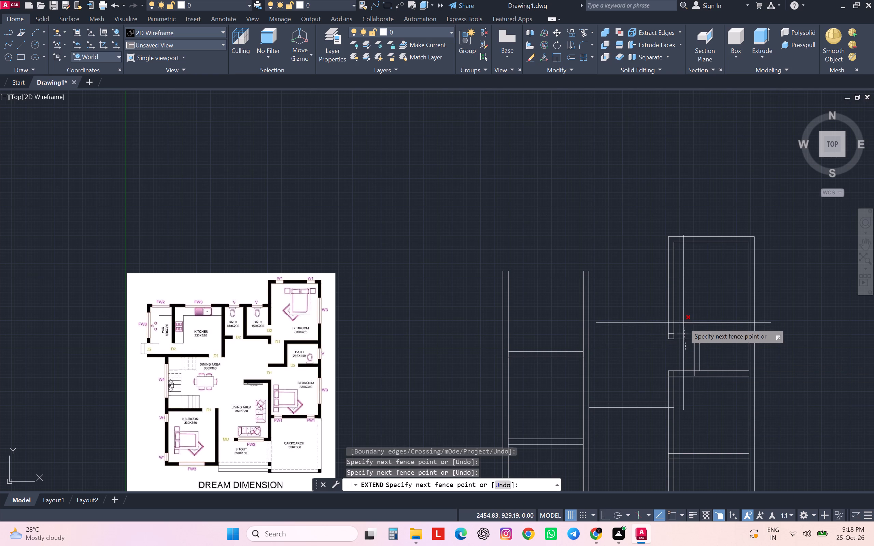
{"action": "scroll", "coordinate": [662, 341], "scroll_direction": "up", "scroll_amount": 3}
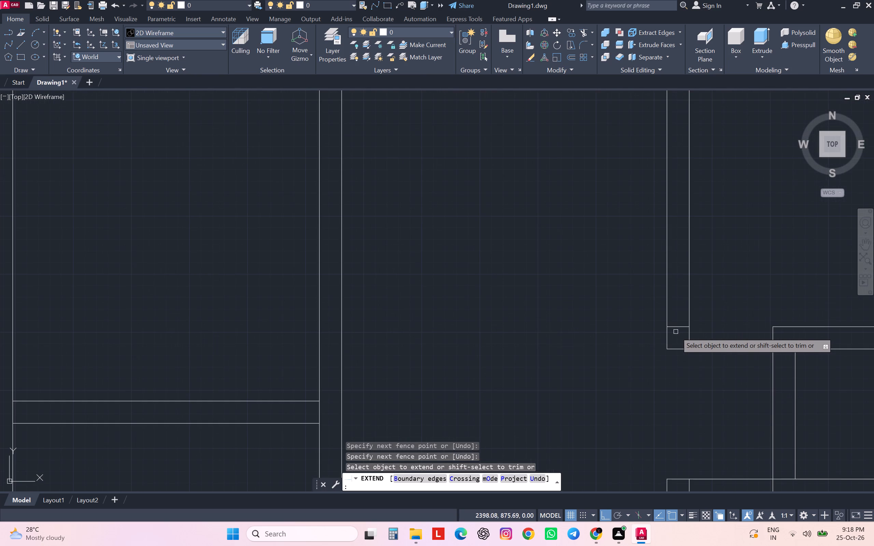
{"action": "left_click", "coordinate": [677, 327], "text": "shift"}
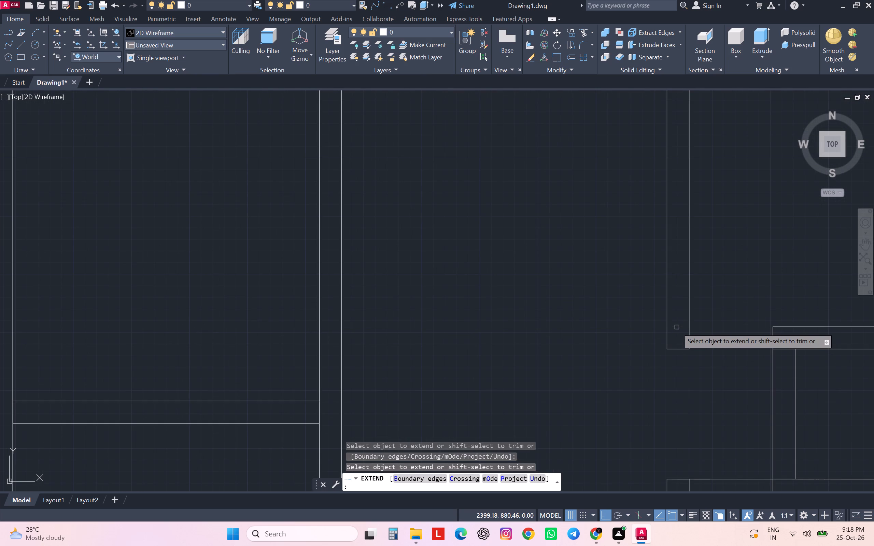
{"action": "scroll", "coordinate": [677, 327], "scroll_direction": "down", "scroll_amount": 2}
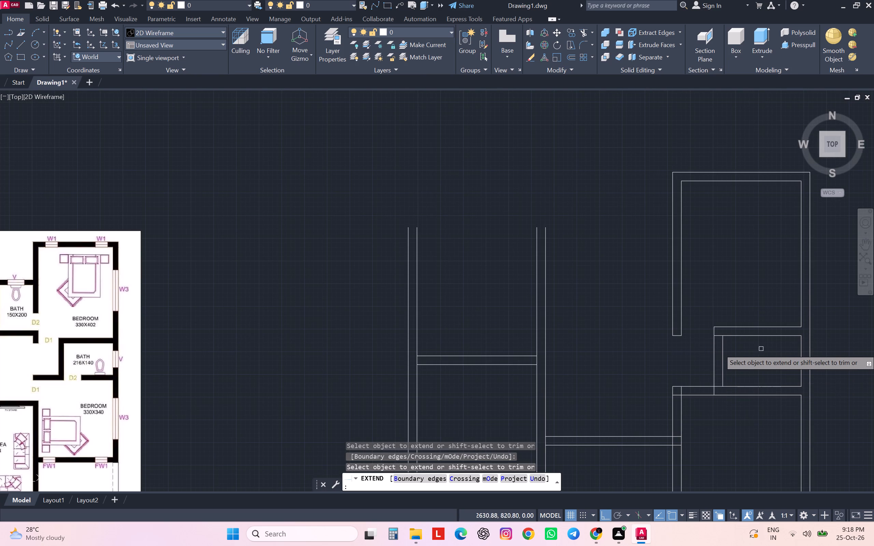
Trim the stub ends at the 216x140 bath's side-wall corners and extend its inner line to the lower line of the wall below.
{"action": "left_click", "coordinate": [719, 336], "text": "shift"}
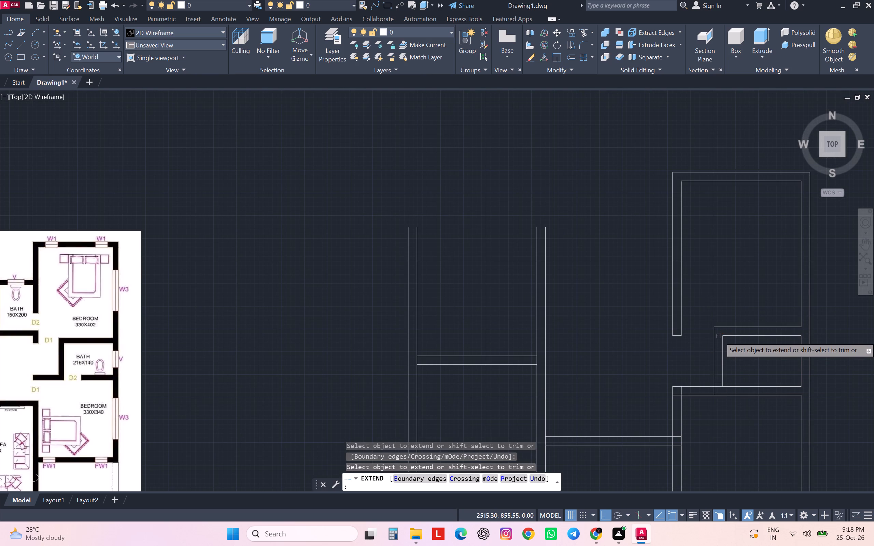
{"action": "left_click", "coordinate": [723, 368]}
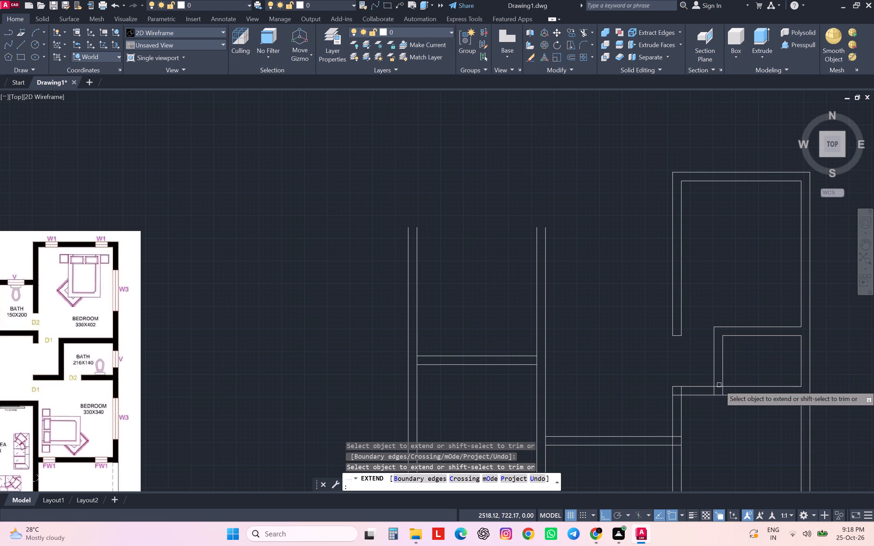
{"action": "left_click", "coordinate": [715, 392], "text": "shift"}
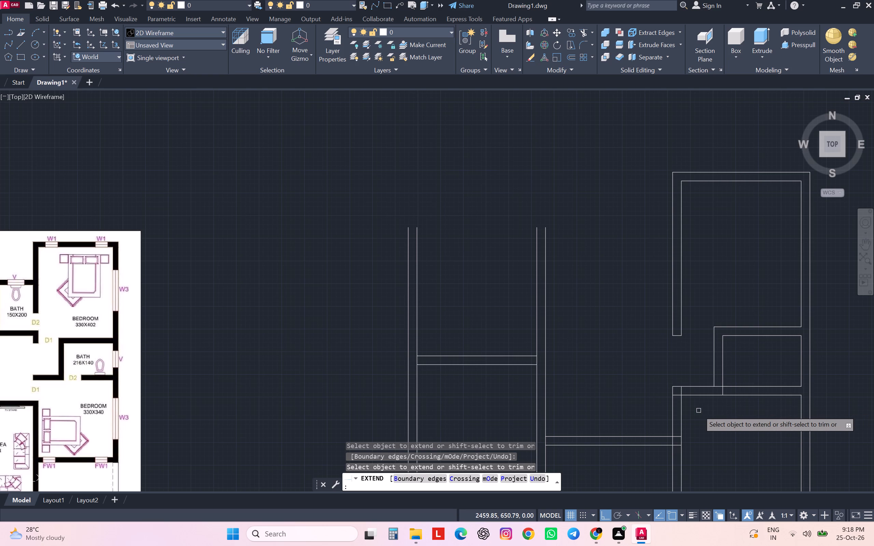
{"action": "scroll", "coordinate": [699, 411], "scroll_direction": "down", "scroll_amount": 1}
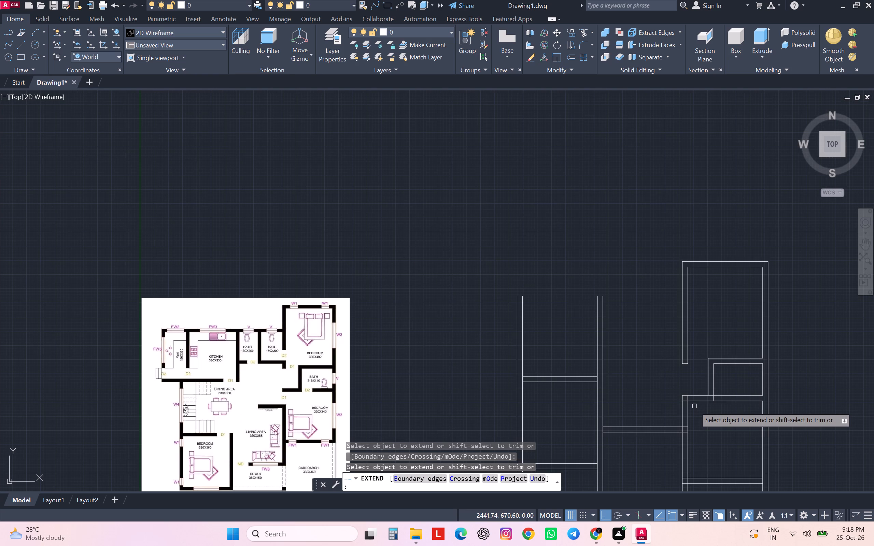
{"action": "scroll", "coordinate": [654, 312], "scroll_direction": "down", "scroll_amount": 1}
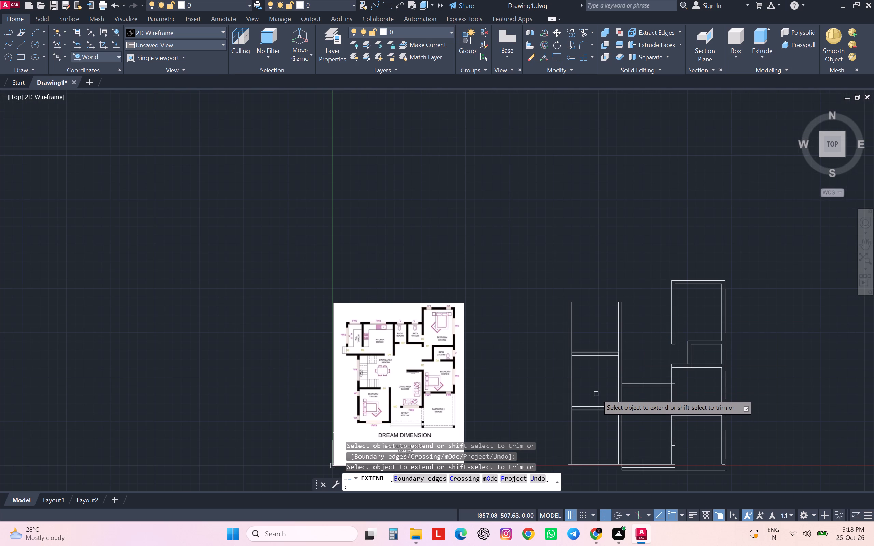
{"action": "scroll", "coordinate": [677, 314], "scroll_direction": "up", "scroll_amount": 1}
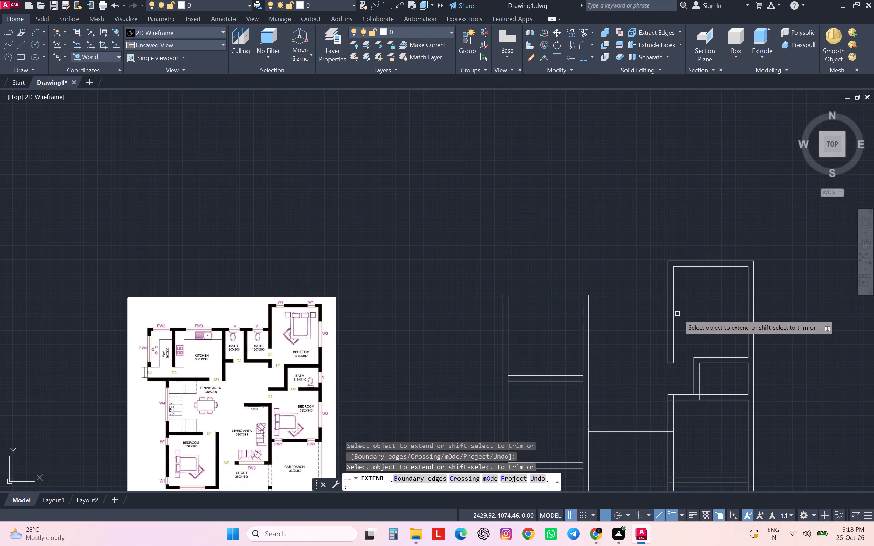
{"action": "key", "text": "Escape"}
{"action": "key", "text": "Escape"}
{"action": "key", "text": "Escape"}
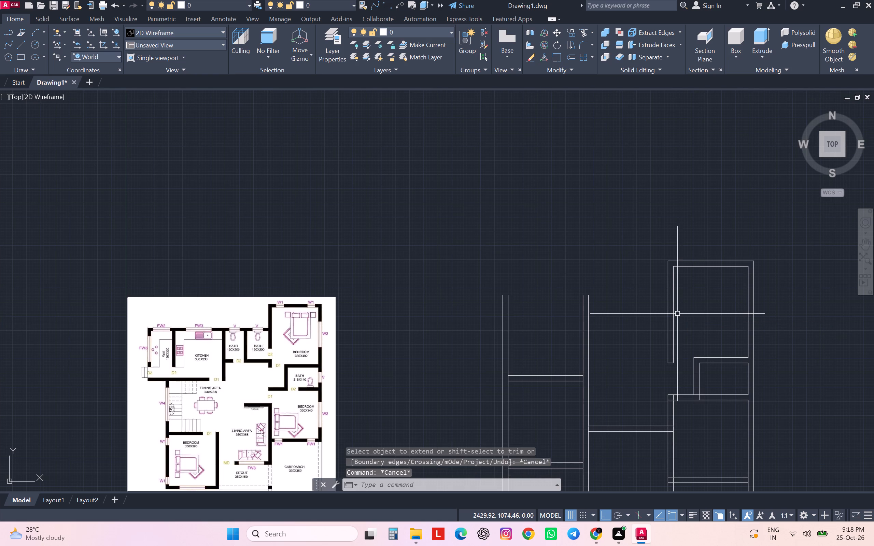
{"action": "key", "text": "Escape"}
{"action": "key", "text": "Escape"}
{"action": "key", "text": "Escape"}
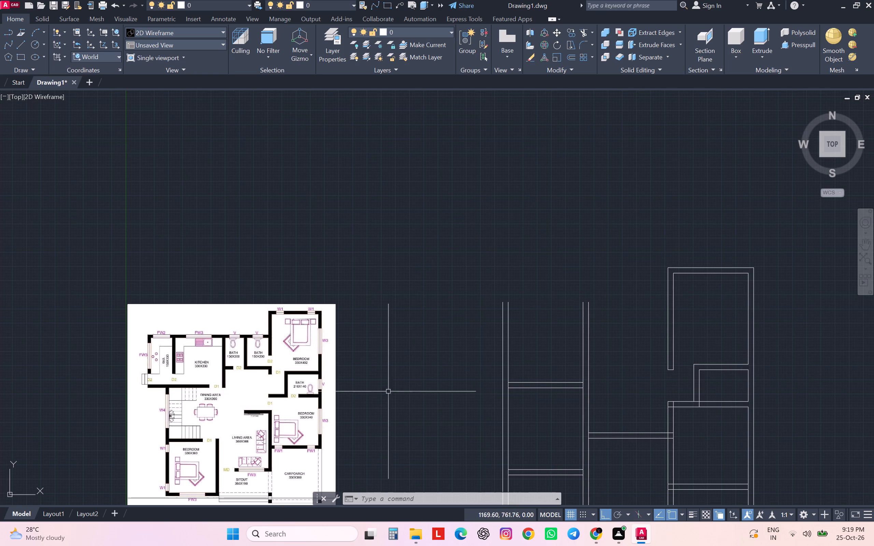
Examine the kitchen, dining area and bath sizes and wall layout in the reference plan against the drafted walls.
{"action": "scroll", "coordinate": [302, 374], "scroll_direction": "up", "scroll_amount": 2}
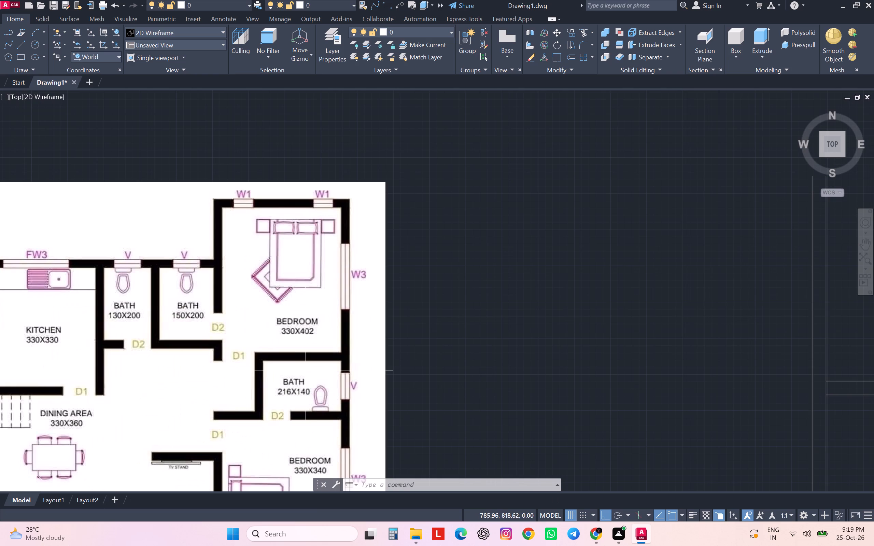
{"action": "scroll", "coordinate": [310, 365], "scroll_direction": "down", "scroll_amount": 1}
{"action": "middle_click_drag", "start_coordinate": [310, 365], "coordinate": [381, 341]}
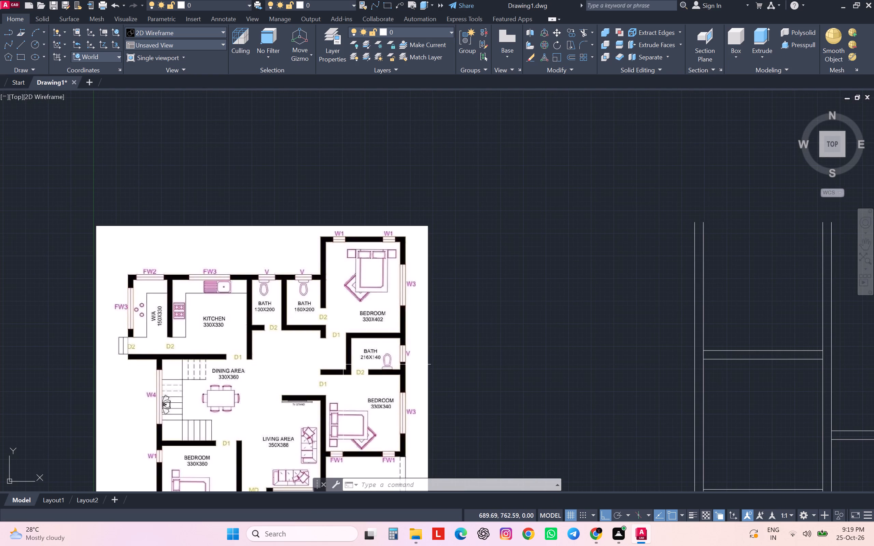
{"action": "scroll", "coordinate": [343, 364], "scroll_direction": "down", "scroll_amount": 1}
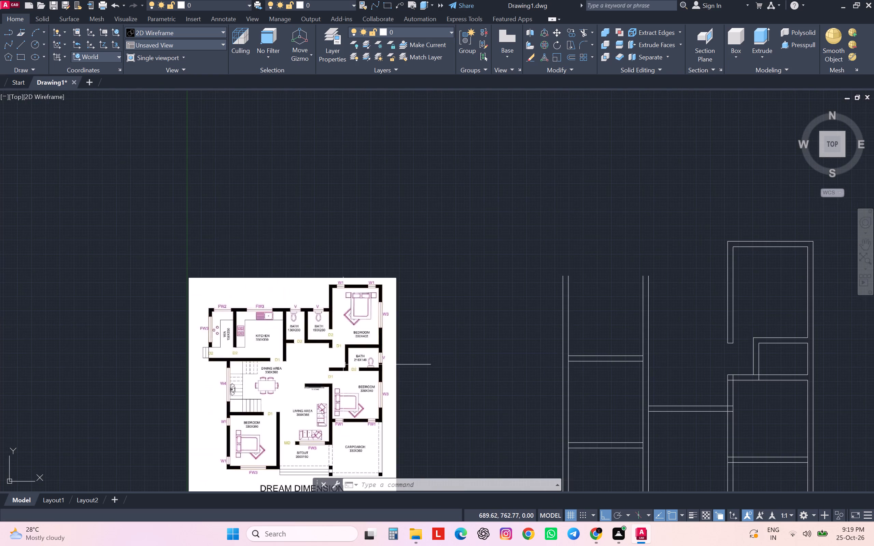
{"action": "scroll", "coordinate": [343, 364], "scroll_direction": "down", "scroll_amount": 1}
{"action": "middle_click_drag", "start_coordinate": [343, 364], "coordinate": [339, 353]}
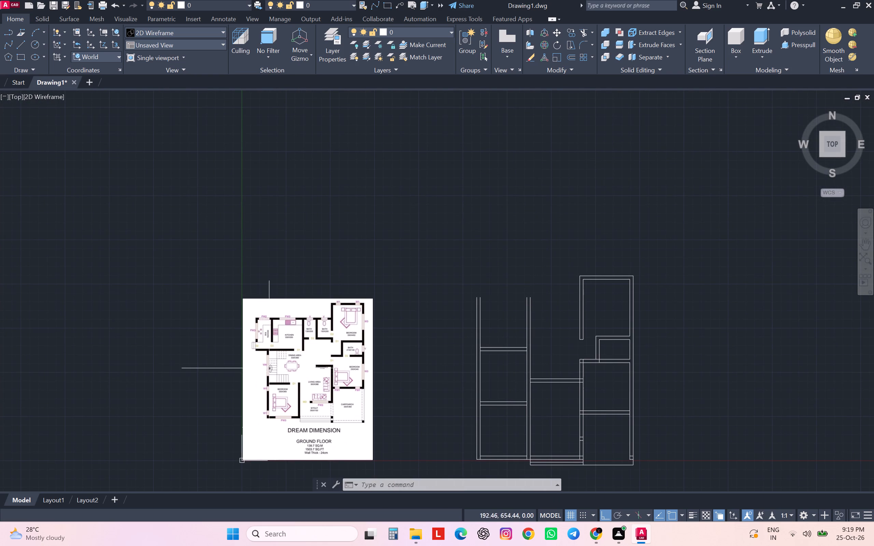
{"action": "scroll", "coordinate": [287, 358], "scroll_direction": "up", "scroll_amount": 2}
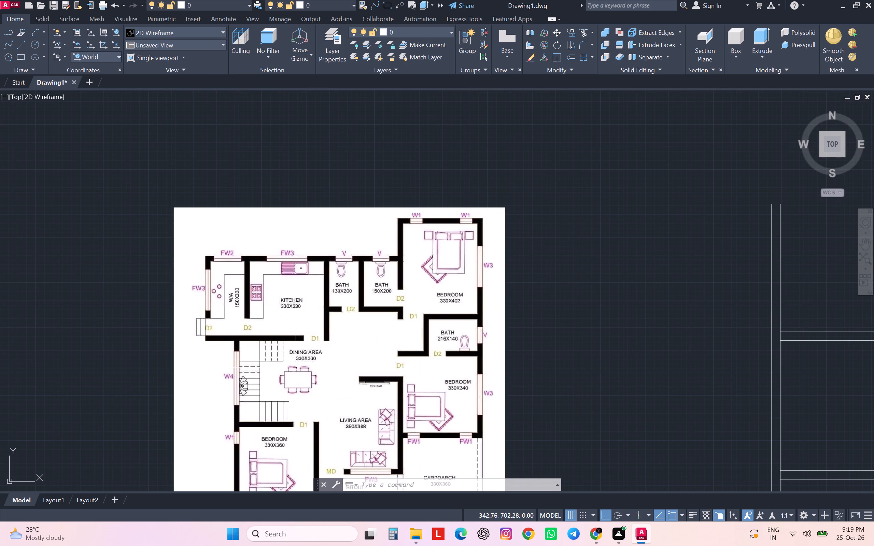
{"action": "scroll", "coordinate": [407, 356], "scroll_direction": "down", "scroll_amount": 2}
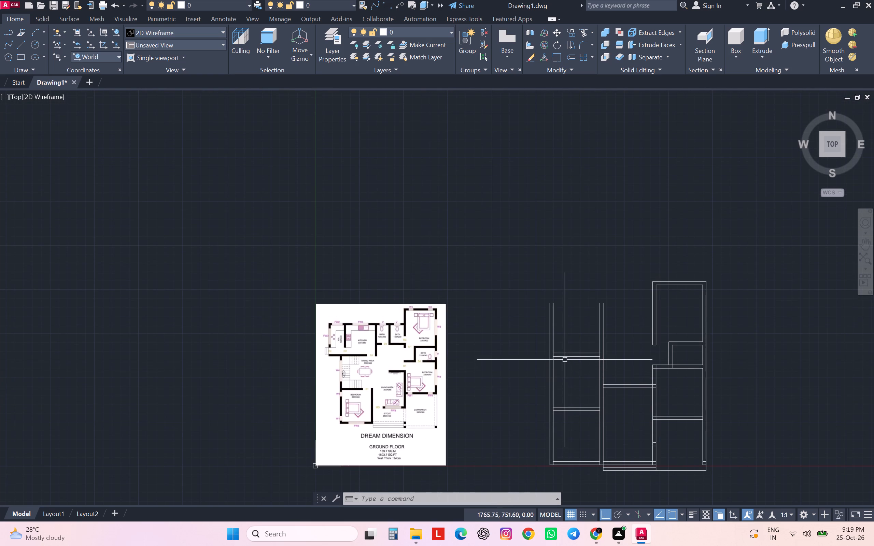
{"action": "scroll", "coordinate": [565, 354], "scroll_direction": "up", "scroll_amount": 1}
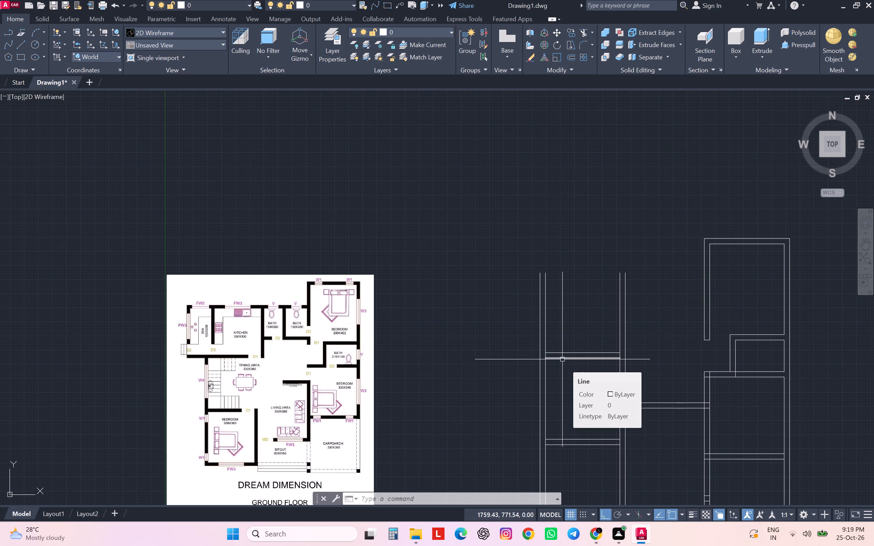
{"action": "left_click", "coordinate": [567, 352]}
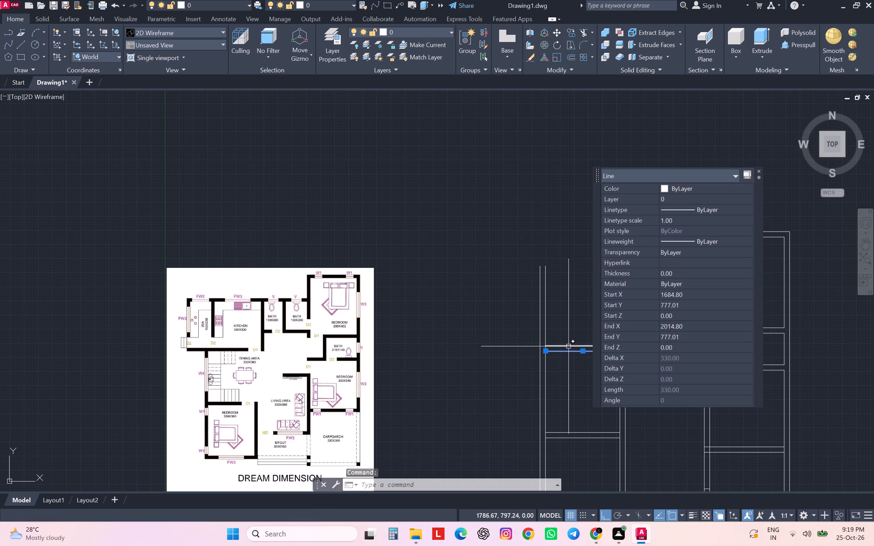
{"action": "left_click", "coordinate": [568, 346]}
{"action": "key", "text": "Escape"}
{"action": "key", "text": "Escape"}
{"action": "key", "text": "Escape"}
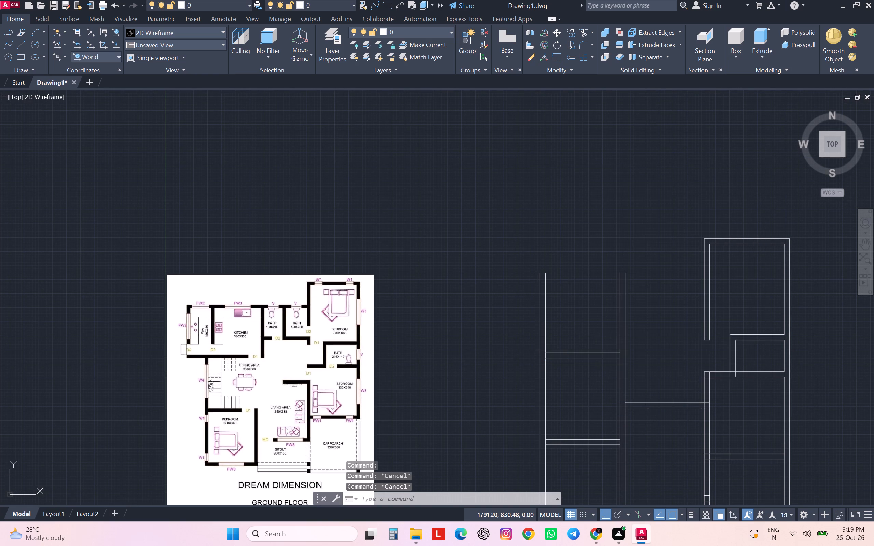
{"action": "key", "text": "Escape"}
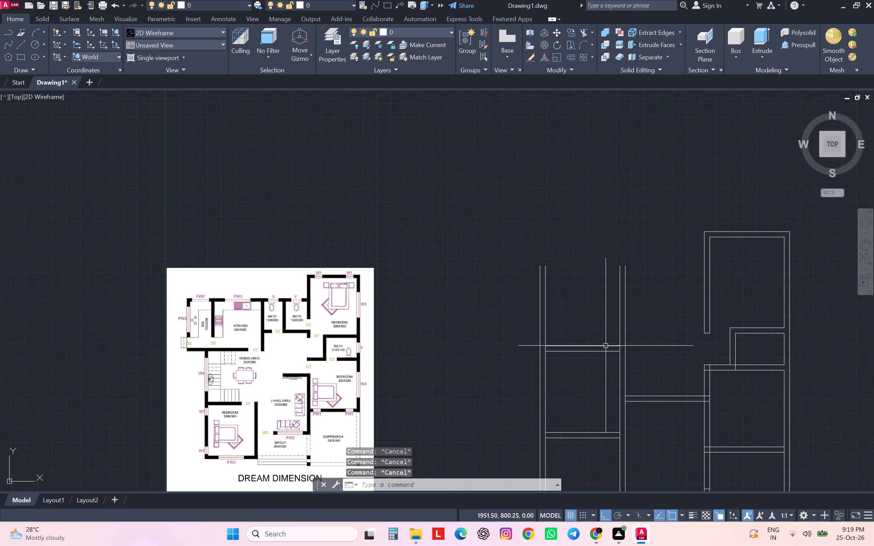
Offset the upper line of the wall above the dining area upward by 330 for the kitchen's depth.
{"action": "left_click", "coordinate": [606, 345]}
{"action": "scroll", "coordinate": [605, 353], "scroll_direction": "up", "scroll_amount": 3}
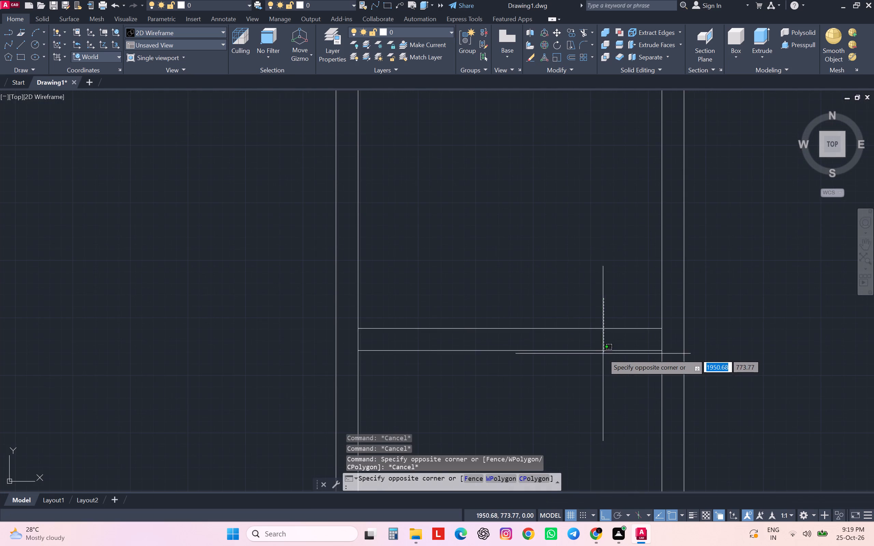
{"action": "left_click", "coordinate": [585, 344]}
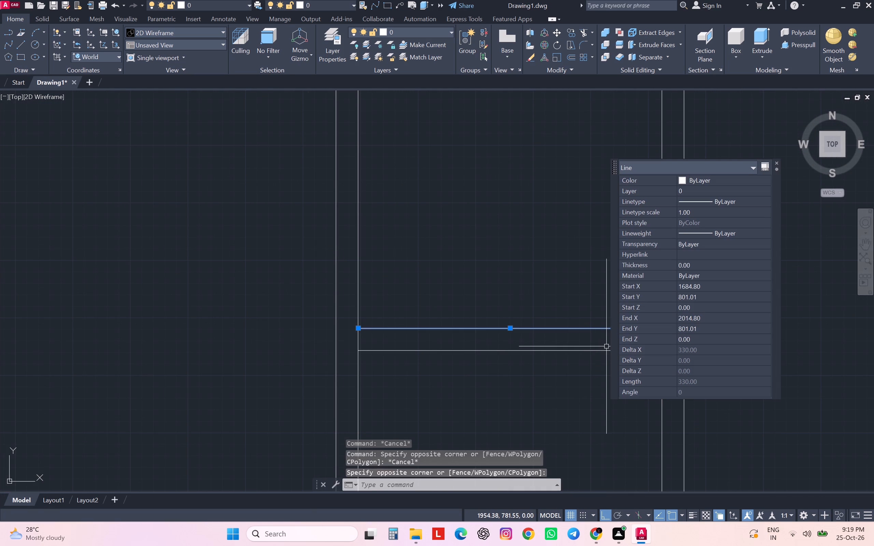
{"action": "key", "text": "o"}
{"action": "key", "text": "Return"}
{"action": "type", "text": "330"}
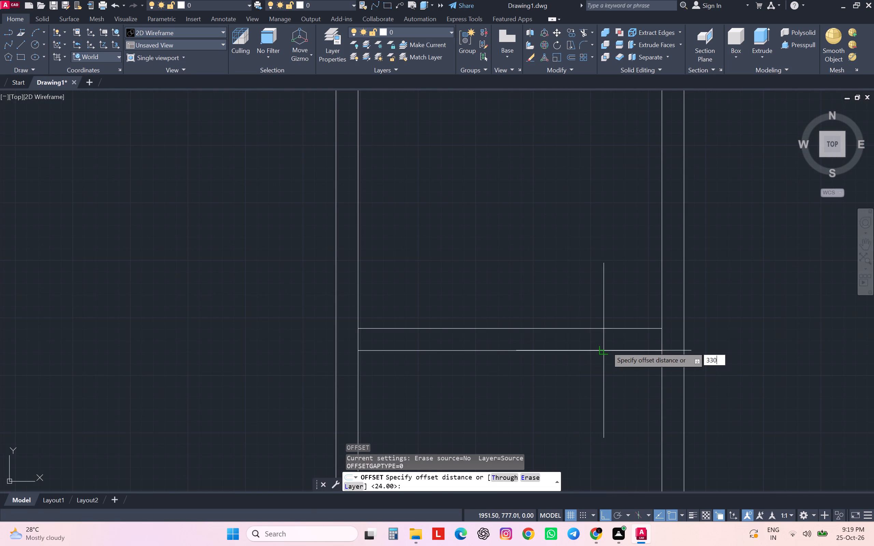
{"action": "key", "text": "Return"}
{"action": "scroll", "coordinate": [617, 354], "scroll_direction": "down", "scroll_amount": 3}
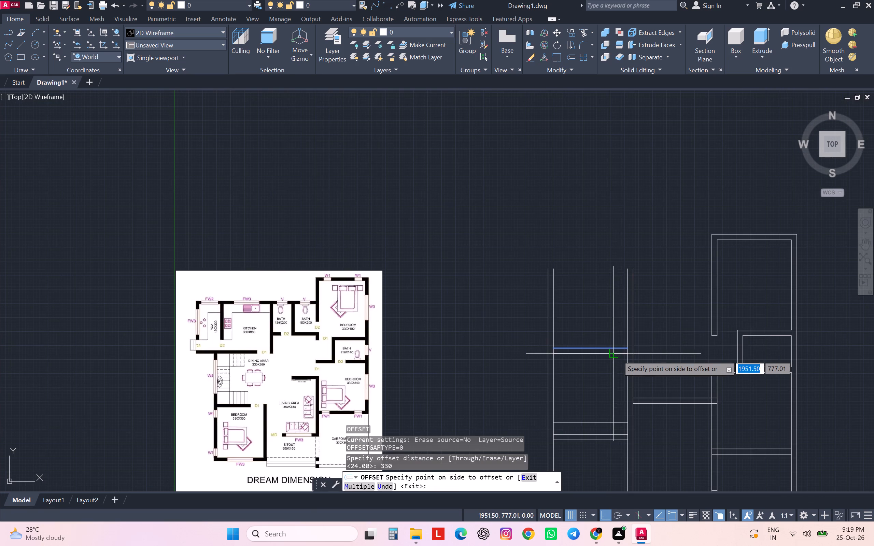
{"action": "left_click", "coordinate": [619, 225]}
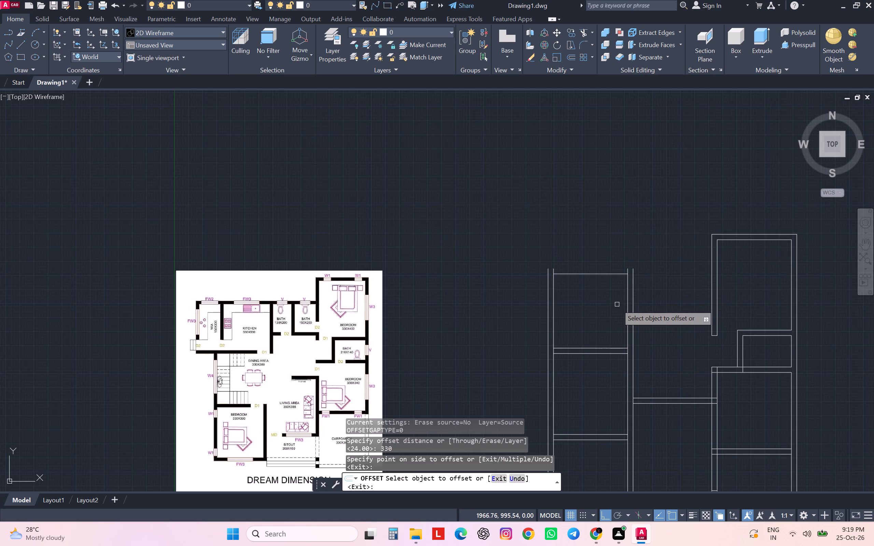
{"action": "middle_click_drag", "start_coordinate": [617, 304], "coordinate": [589, 296]}
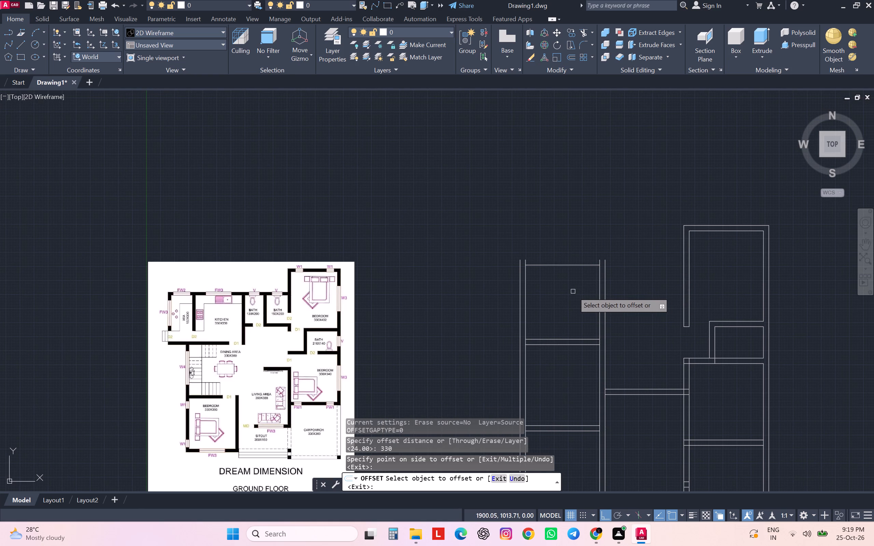
{"action": "key", "text": "Escape"}
{"action": "key", "text": "Escape"}
{"action": "key", "text": "Escape"}
{"action": "key", "text": "Escape"}
Offset the kitchen's top line outward by 24 to form the kitchen's top wall.
{"action": "key", "text": "o"}
{"action": "key", "text": "Return"}
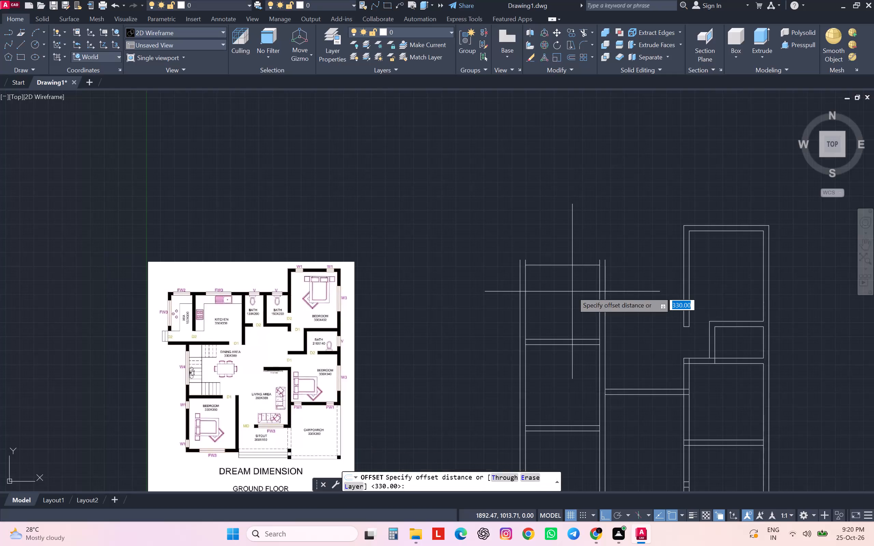
{"action": "type", "text": "24"}
{"action": "key", "text": "Return"}
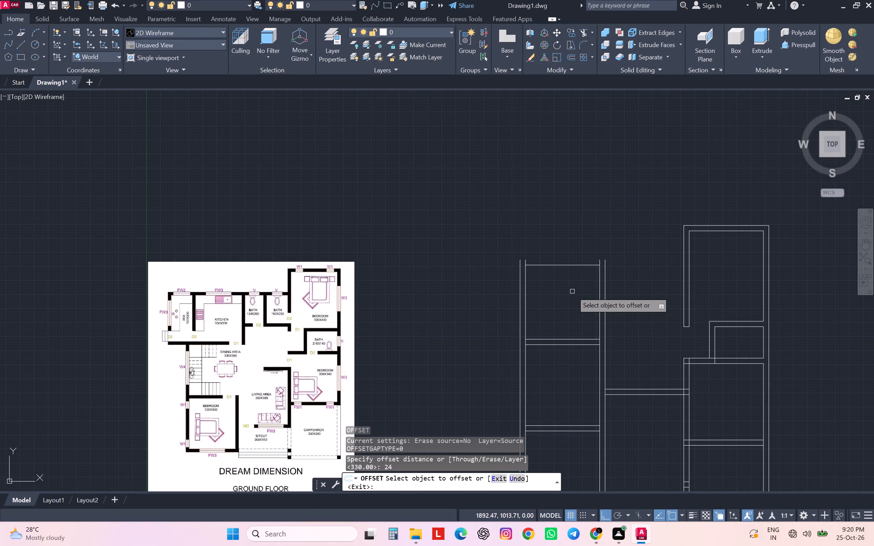
{"action": "left_click", "coordinate": [560, 266]}
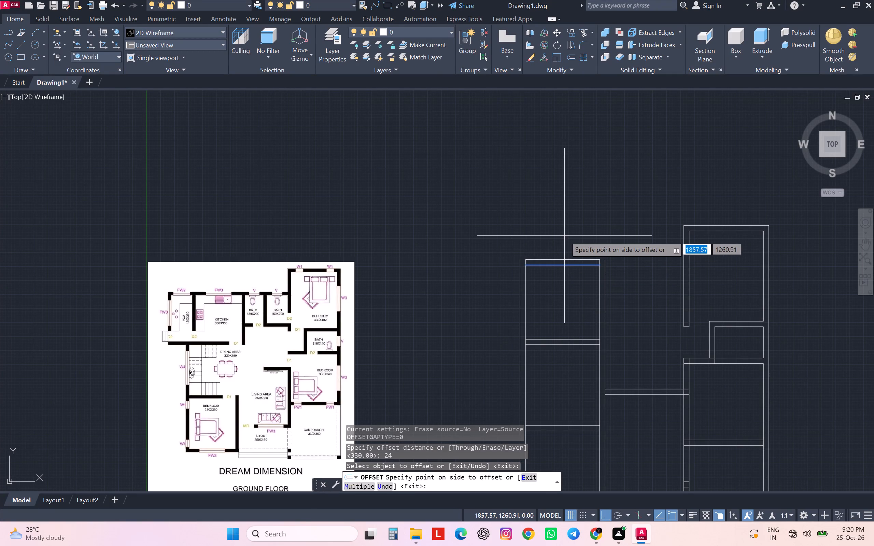
{"action": "left_click", "coordinate": [564, 236]}
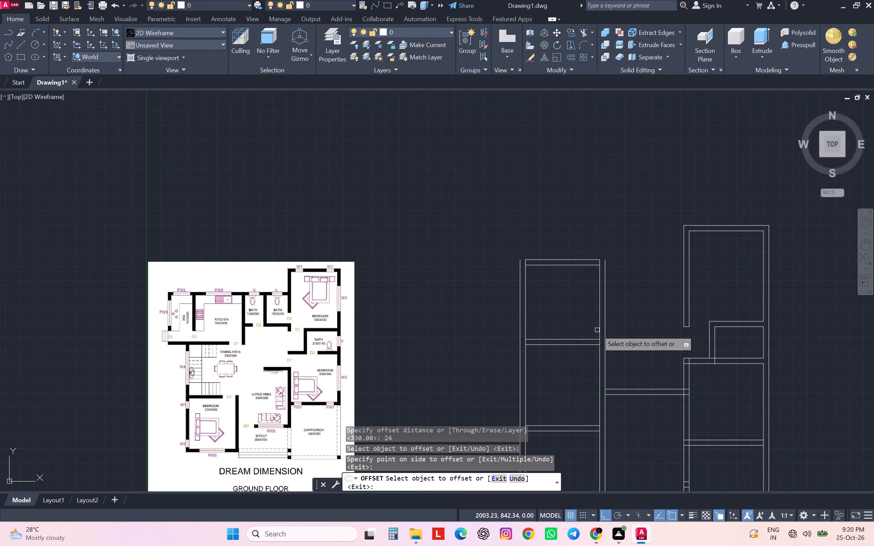
{"action": "key", "text": "Escape"}
{"action": "key", "text": "Escape"}
{"action": "key", "text": "Escape"}
{"action": "key", "text": "Escape"}
Examine the two baths between the kitchen and the top bedroom in the reference plan.
{"action": "scroll", "coordinate": [372, 325], "scroll_direction": "up", "scroll_amount": 1}
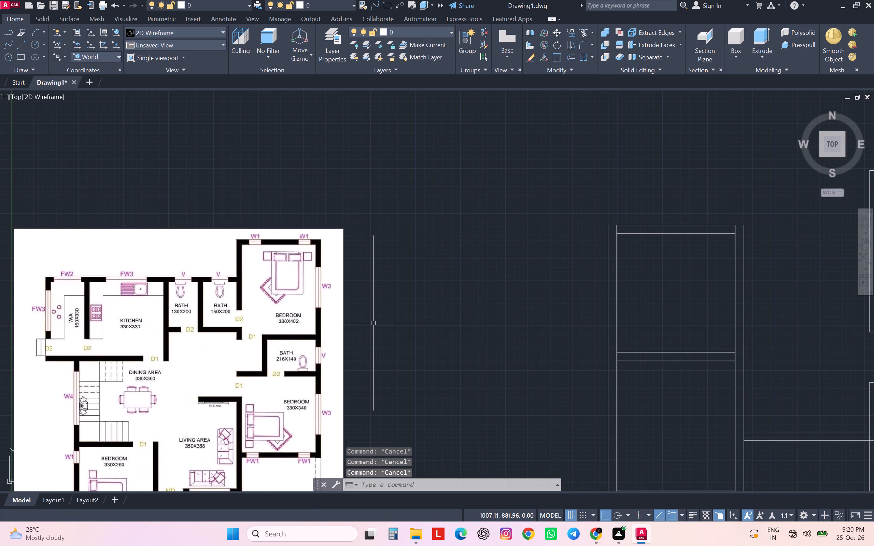
{"action": "scroll", "coordinate": [373, 323], "scroll_direction": "down", "scroll_amount": 1}
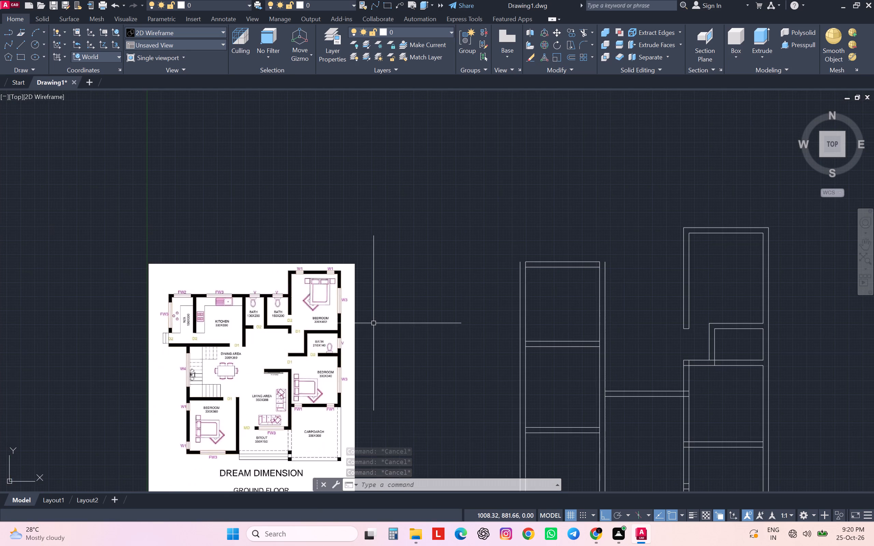
{"action": "scroll", "coordinate": [373, 323], "scroll_direction": "up", "scroll_amount": 1}
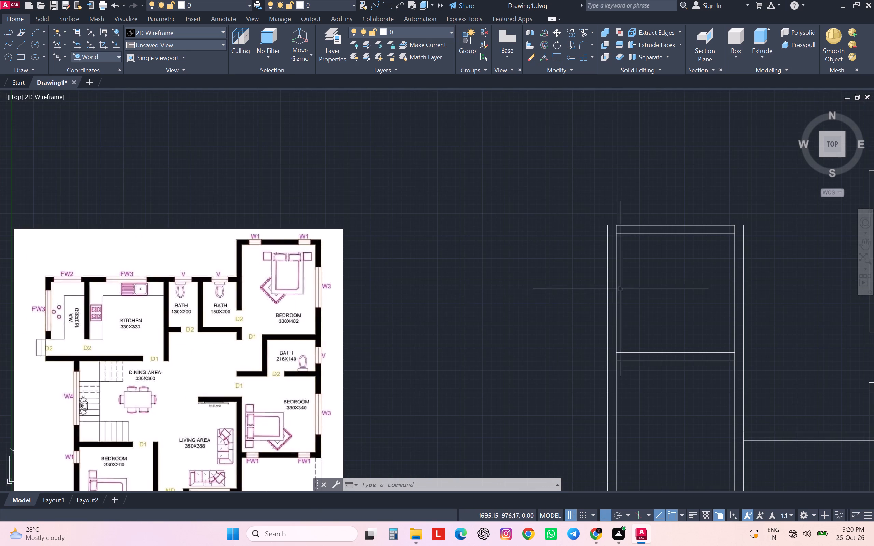
{"action": "scroll", "coordinate": [620, 289], "scroll_direction": "down", "scroll_amount": 1}
{"action": "middle_click_drag", "start_coordinate": [627, 295], "coordinate": [582, 286]}
{"action": "scroll", "coordinate": [635, 285], "scroll_direction": "down", "scroll_amount": 1}
{"action": "scroll", "coordinate": [435, 288], "scroll_direction": "up", "scroll_amount": 2}
{"action": "middle_click_drag", "start_coordinate": [447, 290], "coordinate": [392, 282]}
{"action": "middle_click_drag", "start_coordinate": [502, 288], "coordinate": [443, 286]}
{"action": "scroll", "coordinate": [501, 288], "scroll_direction": "up", "scroll_amount": 1}
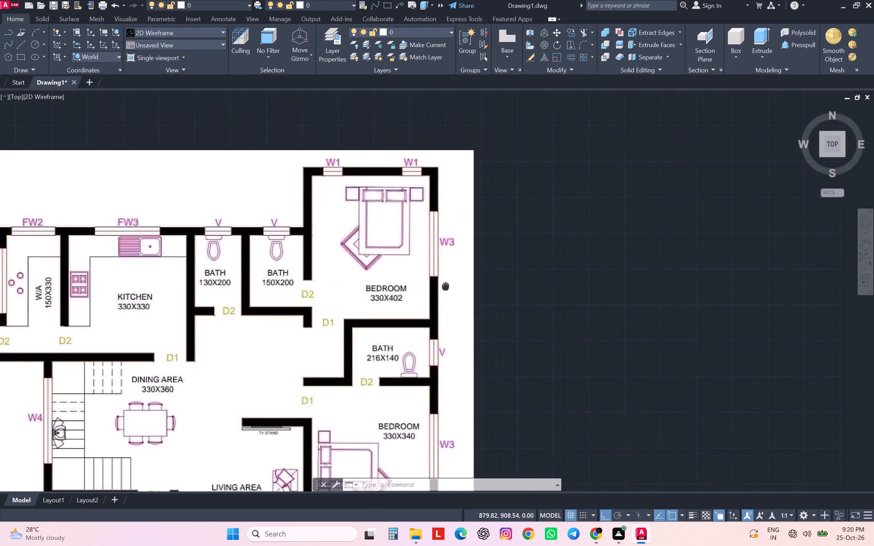
{"action": "middle_click_drag", "start_coordinate": [443, 286], "coordinate": [403, 286]}
{"action": "scroll", "coordinate": [404, 286], "scroll_direction": "down", "scroll_amount": 3}
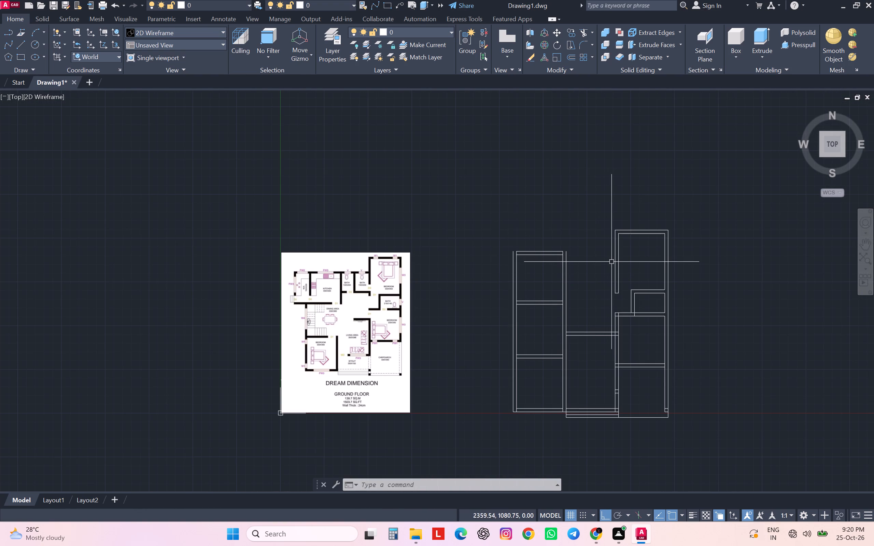
Offset the outer line of the top bedroom's left wall leftward by 150 for the adjoining bath's width.
{"action": "left_click", "coordinate": [616, 263]}
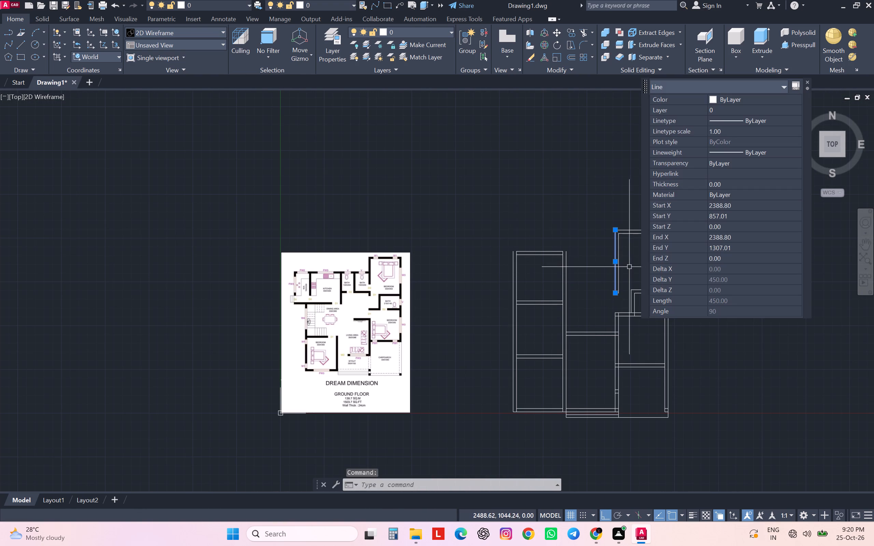
{"action": "key", "text": "o"}
{"action": "key", "text": "Return"}
{"action": "type", "text": "150"}
{"action": "key", "text": "Return"}
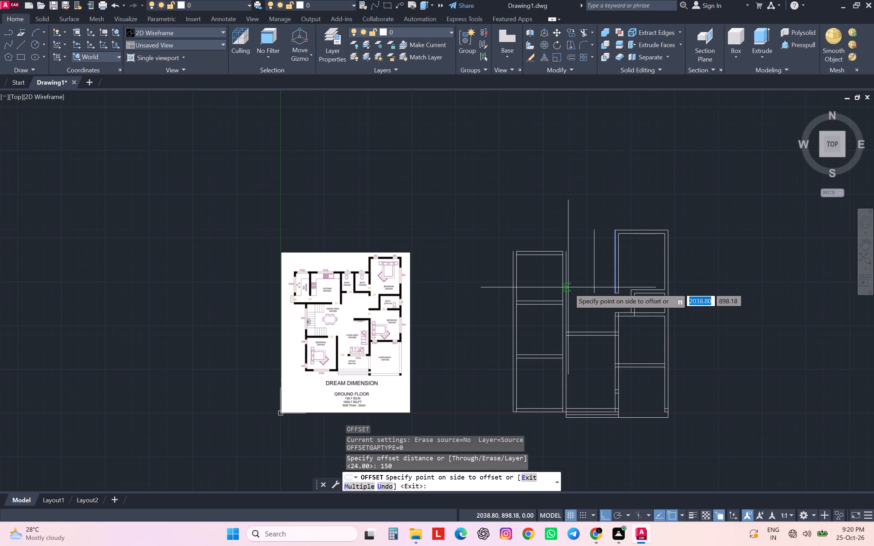
{"action": "left_click", "coordinate": [568, 287]}
{"action": "left_click", "coordinate": [593, 273]}
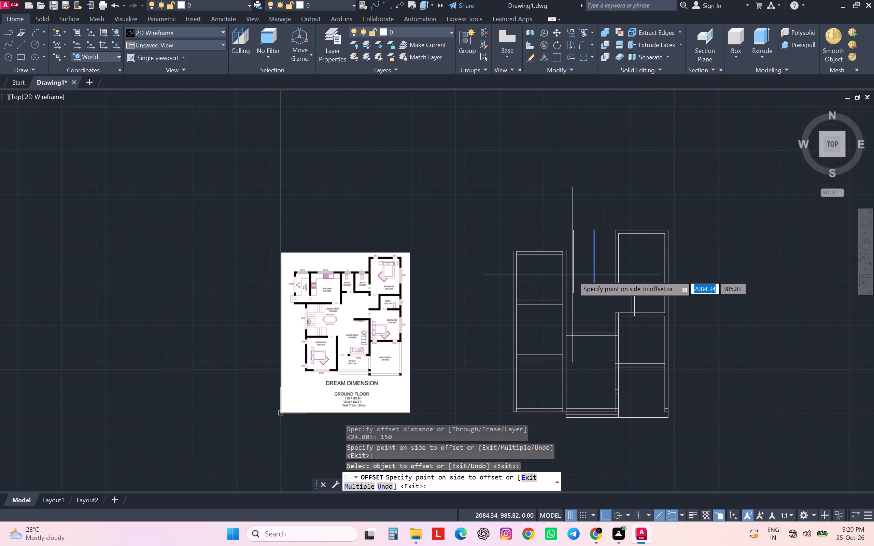
{"action": "type", "text": "24"}
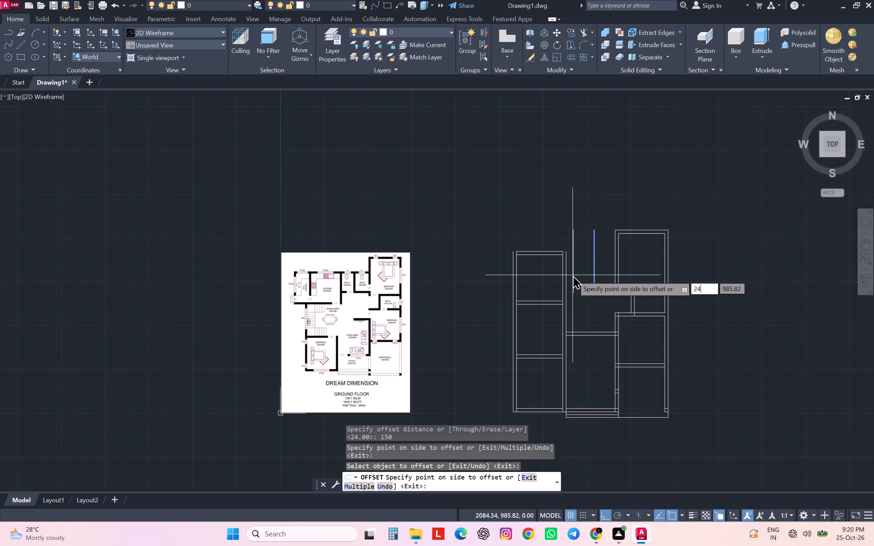
{"action": "key", "text": "Escape"}
{"action": "key", "text": "Escape"}
{"action": "key", "text": "Escape"}
{"action": "key", "text": "Escape"}
{"action": "key", "text": "Escape"}
{"action": "key", "text": "Escape"}
Offset the new bath line leftward by 24 to form the partition wall between the two baths.
{"action": "key", "text": "o"}
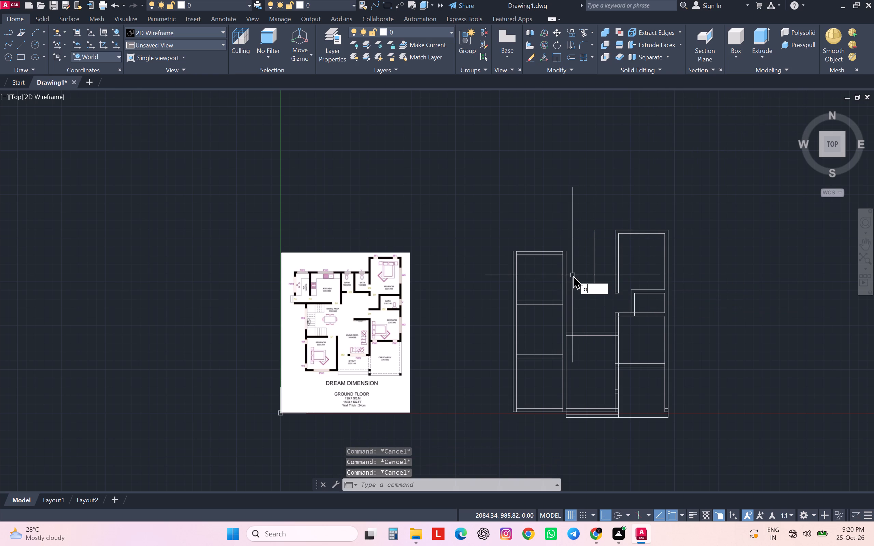
{"action": "key", "text": "Return"}
{"action": "type", "text": "24"}
{"action": "key", "text": "Return"}
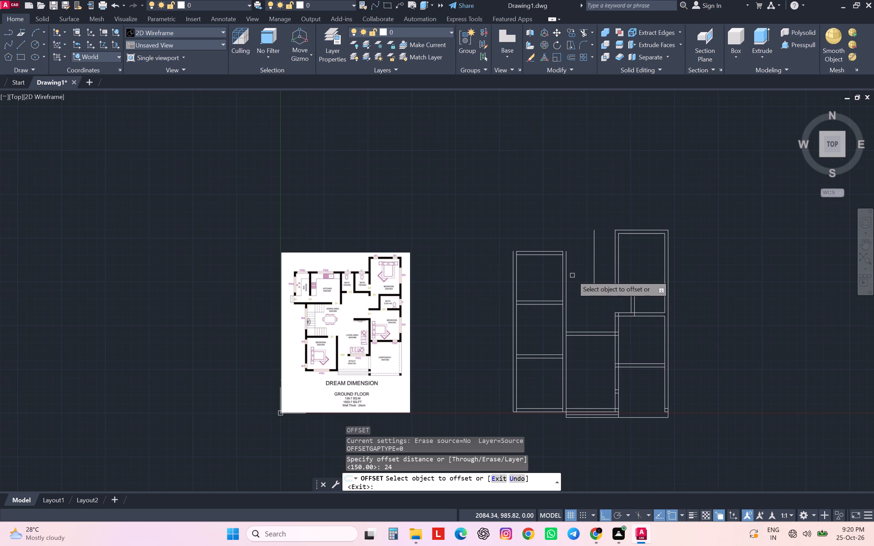
{"action": "left_click", "coordinate": [593, 275]}
{"action": "left_click", "coordinate": [582, 275]}
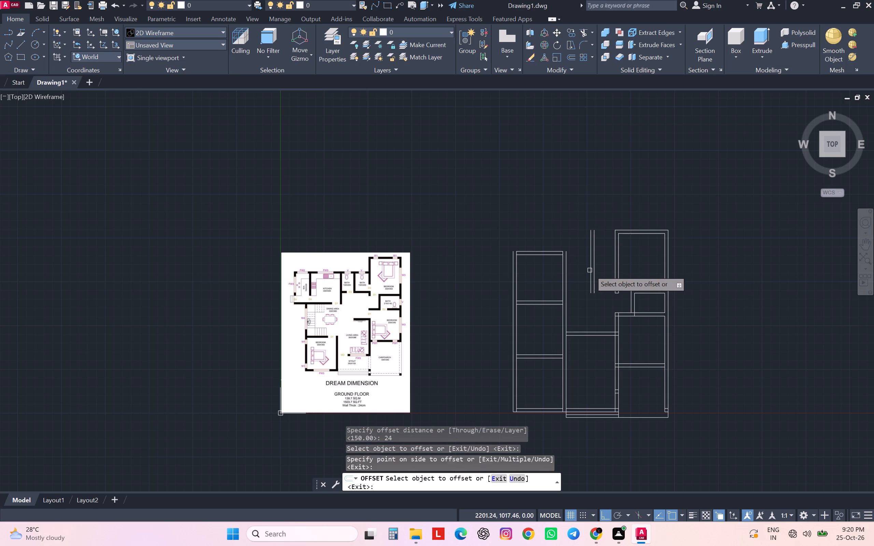
{"action": "key", "text": "Escape"}
{"action": "key", "text": "Escape"}
{"action": "key", "text": "Escape"}
{"action": "key", "text": "Escape"}
{"action": "key", "text": "Escape"}
Offset the partition's left line leftward by 130 for the second bath's width.
{"action": "key", "text": "o"}
{"action": "key", "text": "Return"}
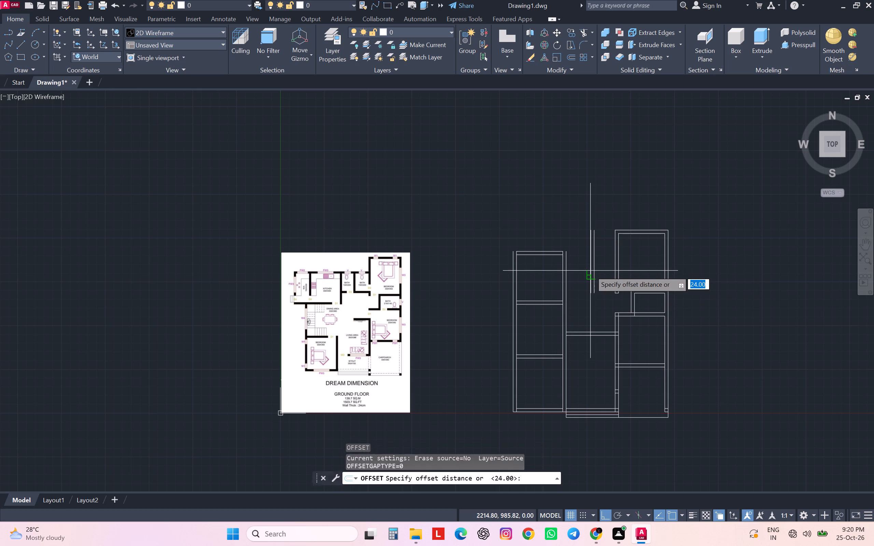
{"action": "type", "text": "130"}
{"action": "key", "text": "Return"}
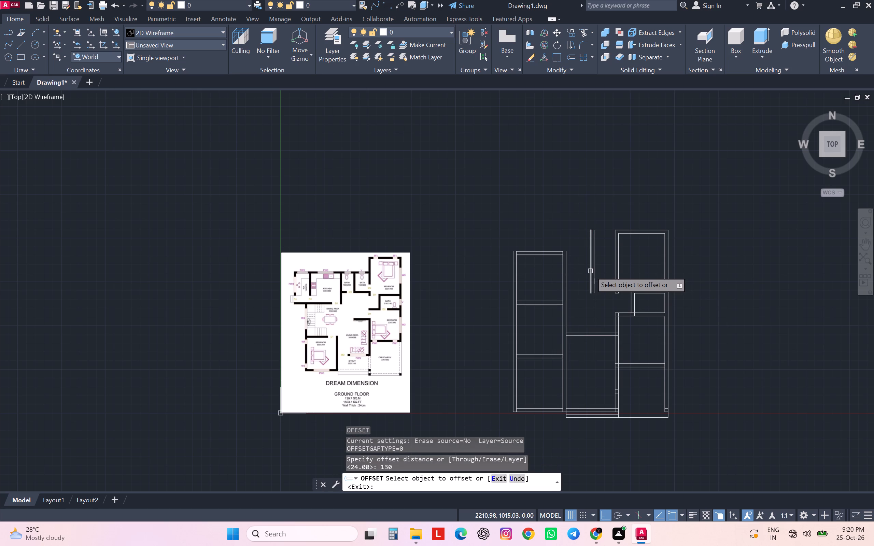
{"action": "left_click", "coordinate": [590, 271]}
{"action": "left_click", "coordinate": [546, 277]}
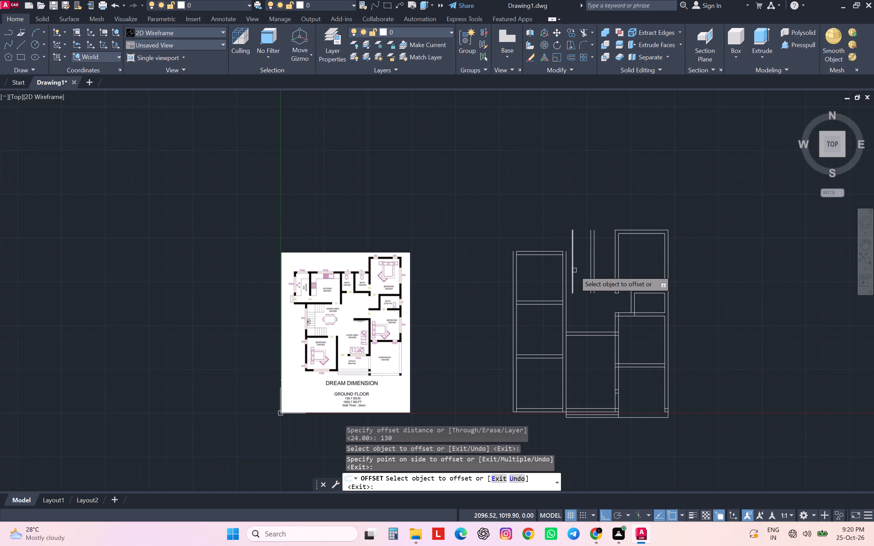
{"action": "key", "text": "Escape"}
{"action": "key", "text": "Escape"}
{"action": "key", "text": "Escape"}
{"action": "key", "text": "Escape"}
{"action": "key", "text": "Escape"}
Offset the second bath's left line leftward by 24 to form the wall between kitchen and bath.
{"action": "key", "text": "o"}
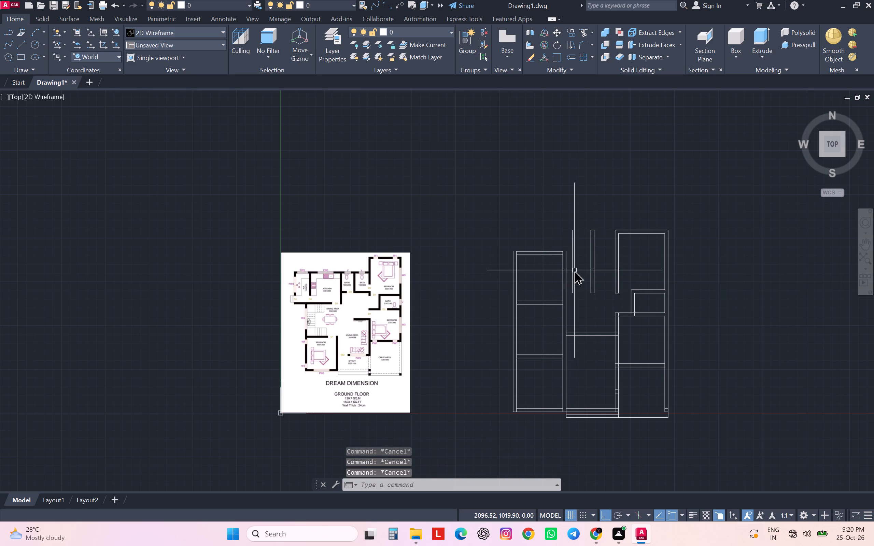
{"action": "key", "text": "Return"}
{"action": "type", "text": "24"}
{"action": "key", "text": "Return"}
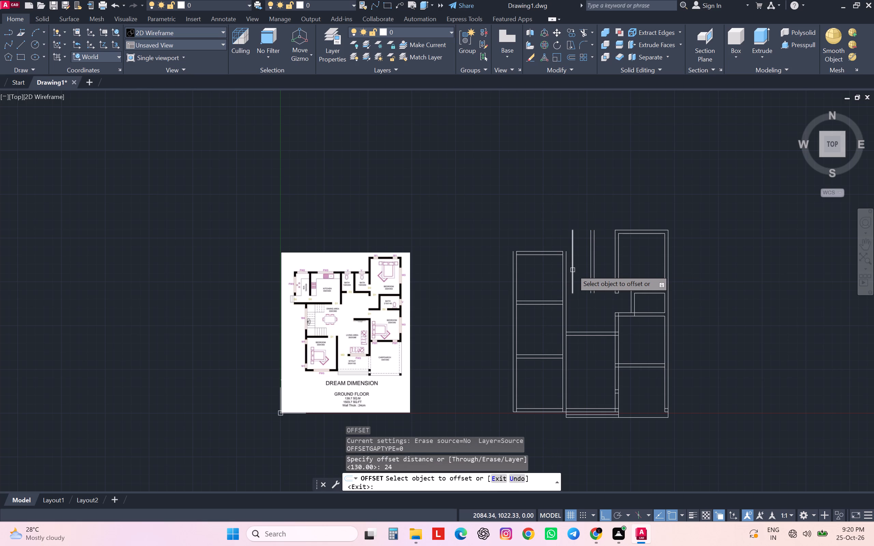
{"action": "left_click", "coordinate": [573, 270]}
{"action": "left_click", "coordinate": [558, 277]}
{"action": "scroll", "coordinate": [558, 285], "scroll_direction": "up", "scroll_amount": 2}
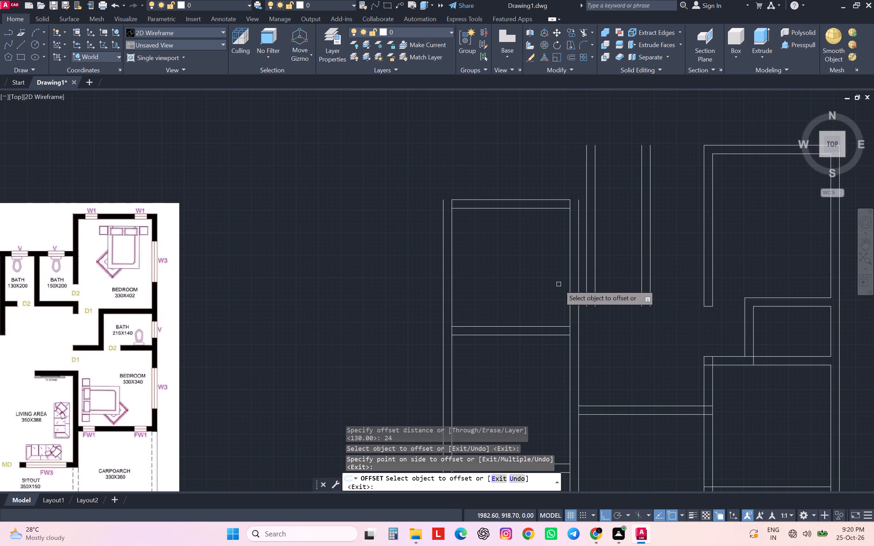
{"action": "scroll", "coordinate": [559, 284], "scroll_direction": "down", "scroll_amount": 1}
{"action": "key", "text": "Escape"}
{"action": "key", "text": "Escape"}
{"action": "key", "text": "Escape"}
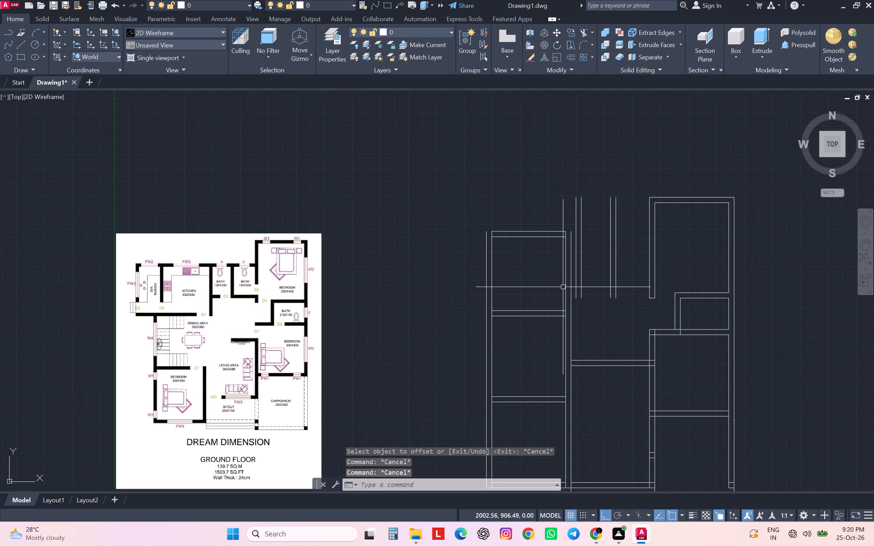
{"action": "key", "text": "Escape"}
{"action": "key", "text": "Escape"}
{"action": "key", "text": "Escape"}
Trim away the two old vertical wall lines running up beside the kitchen above the dining area.
{"action": "key", "text": "t"}
{"action": "key", "text": "r"}
{"action": "key", "text": "Return"}
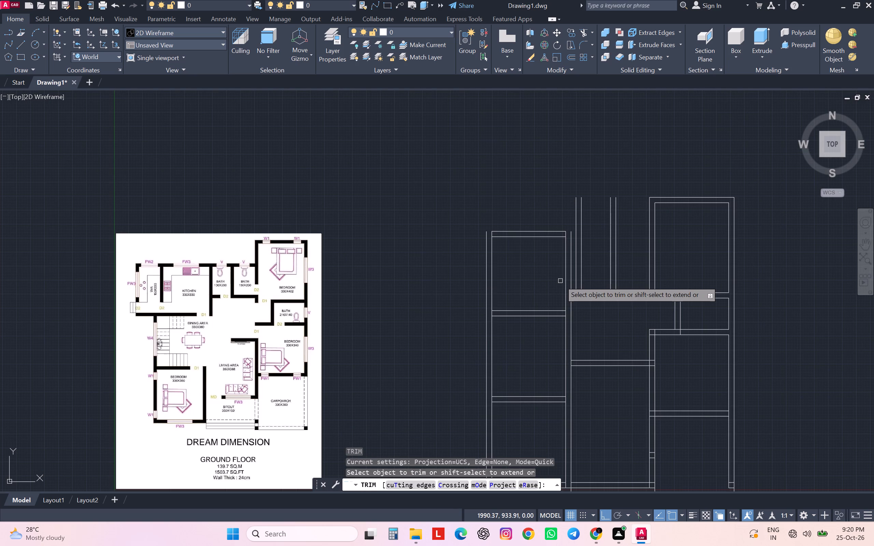
{"action": "scroll", "coordinate": [560, 281], "scroll_direction": "up", "scroll_amount": 2}
{"action": "left_click", "coordinate": [593, 278]}
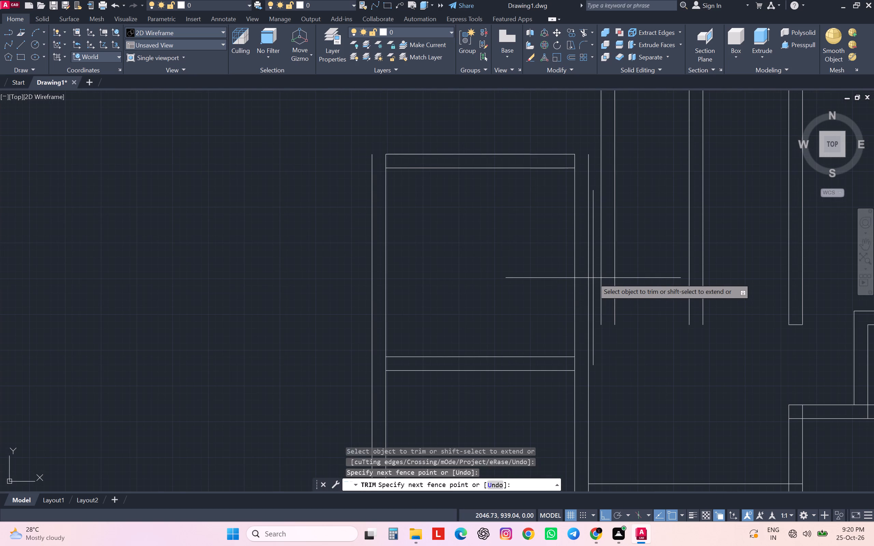
{"action": "left_click", "coordinate": [569, 281]}
{"action": "scroll", "coordinate": [568, 281], "scroll_direction": "down", "scroll_amount": 2}
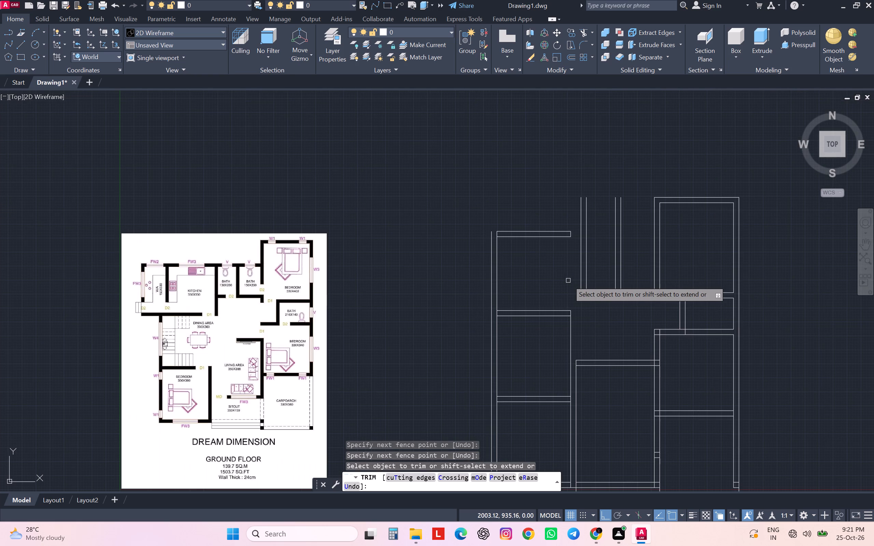
{"action": "key", "text": "Escape"}
{"action": "key", "text": "Escape"}
{"action": "key", "text": "Escape"}
{"action": "key", "text": "Escape"}
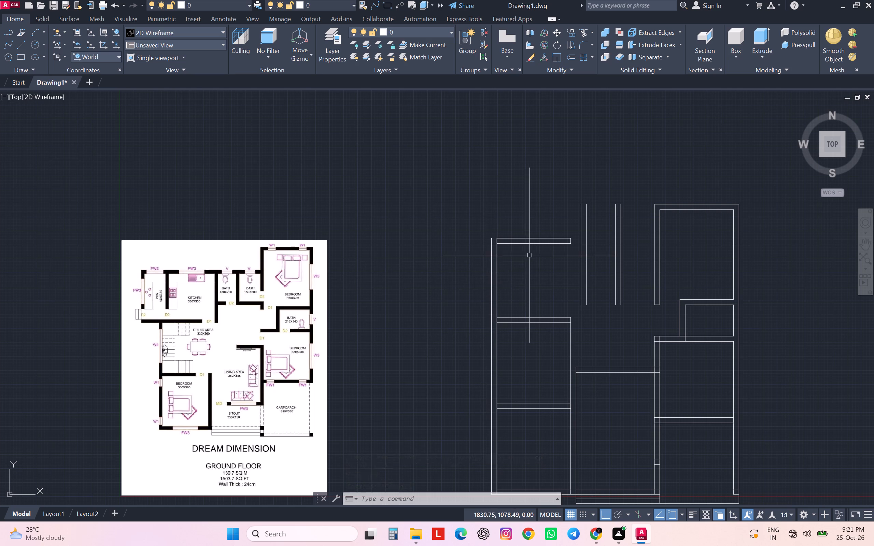
{"action": "key", "text": "Escape"}
{"action": "key", "text": "Escape"}
{"action": "key", "text": "Escape"}
{"action": "key", "text": "Escape"}
{"action": "key", "text": "Escape"}
Extend the outer line of the kitchen's top wall across both baths to the top bedroom's left wall.
{"action": "key", "text": "e"}
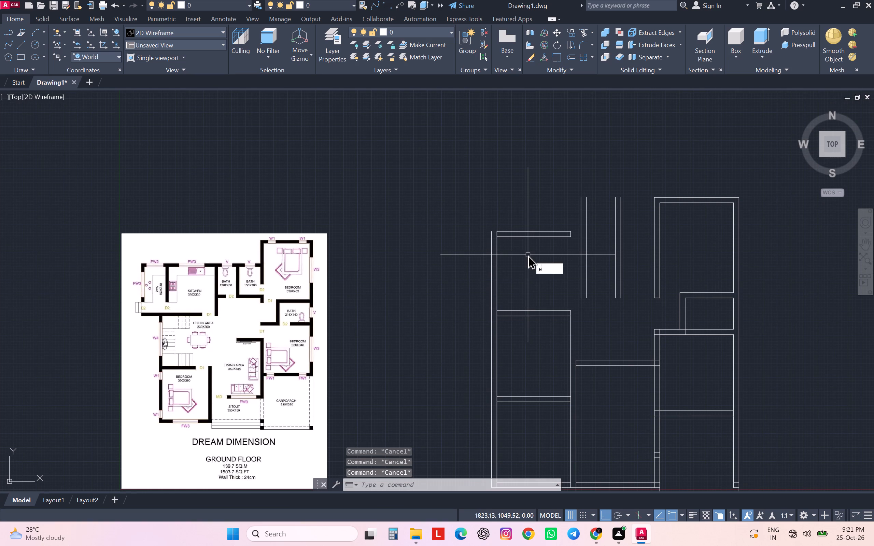
{"action": "key", "text": "x"}
{"action": "key", "text": "Return"}
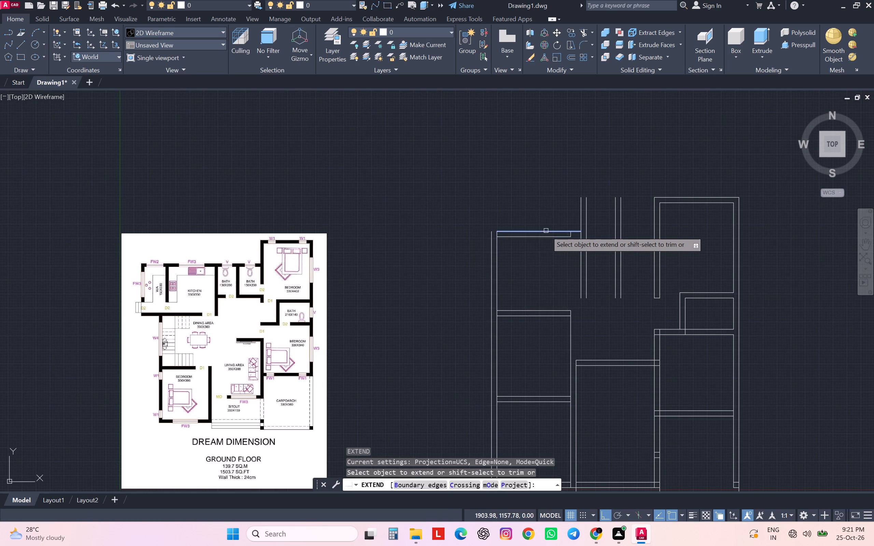
{"action": "left_click", "coordinate": [546, 231]}
{"action": "left_click", "coordinate": [573, 232]}
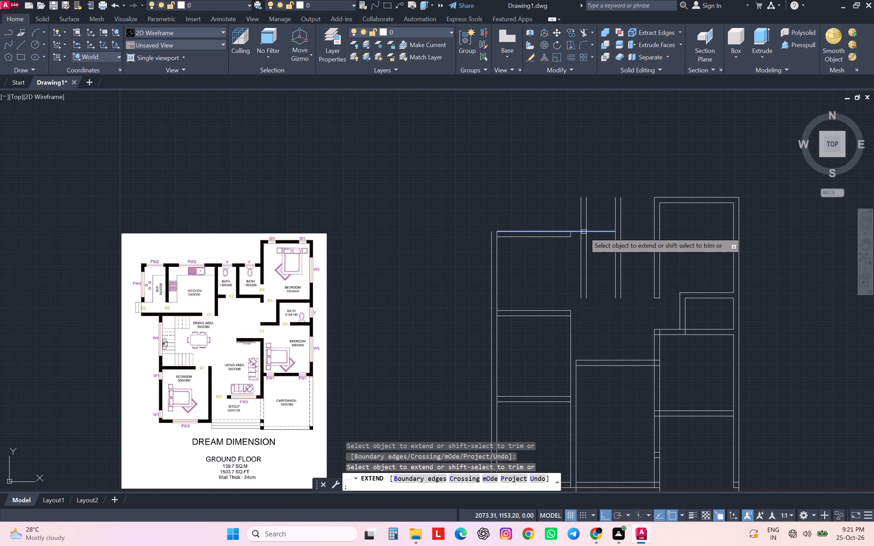
{"action": "left_click", "coordinate": [584, 232]}
{"action": "left_click", "coordinate": [605, 232]}
{"action": "left_click", "coordinate": [609, 232]}
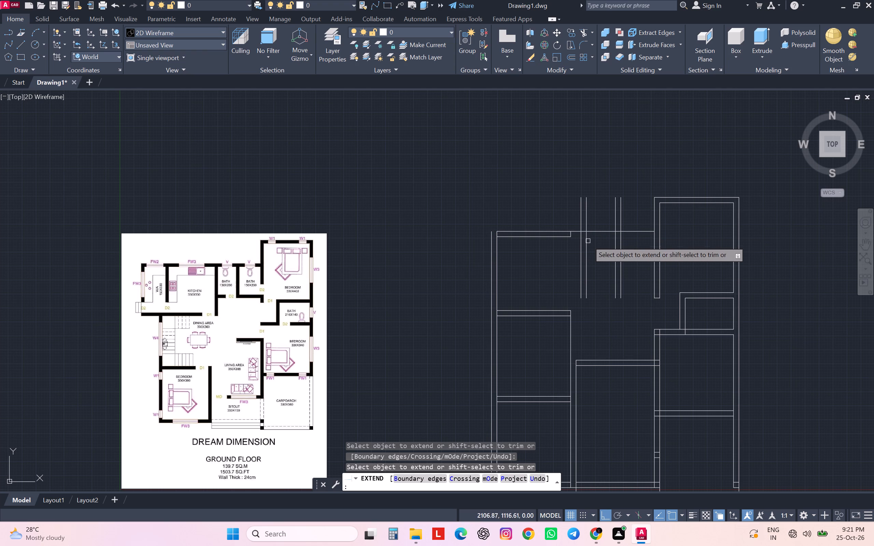
Extend the inner line of the kitchen's top wall across both baths to the top bedroom's left wall.
{"action": "left_click", "coordinate": [562, 238]}
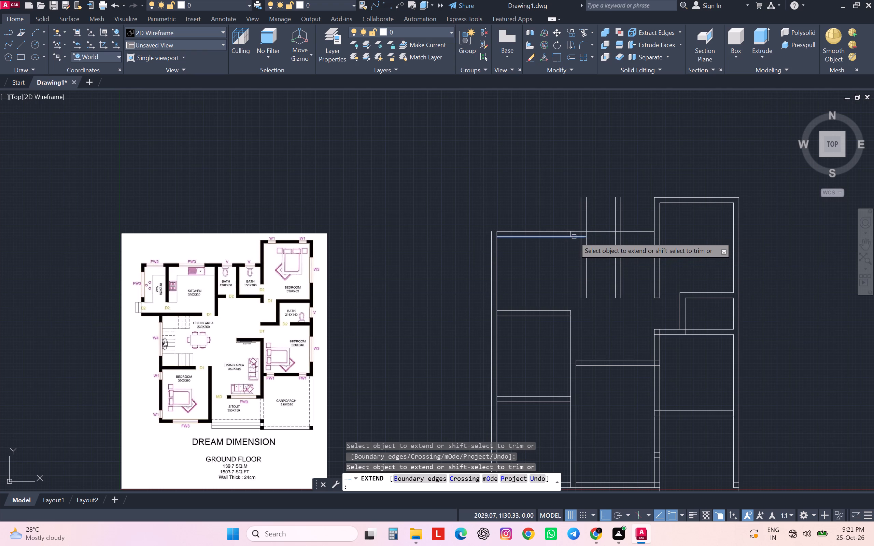
{"action": "left_click", "coordinate": [574, 237]}
{"action": "left_click", "coordinate": [582, 238]}
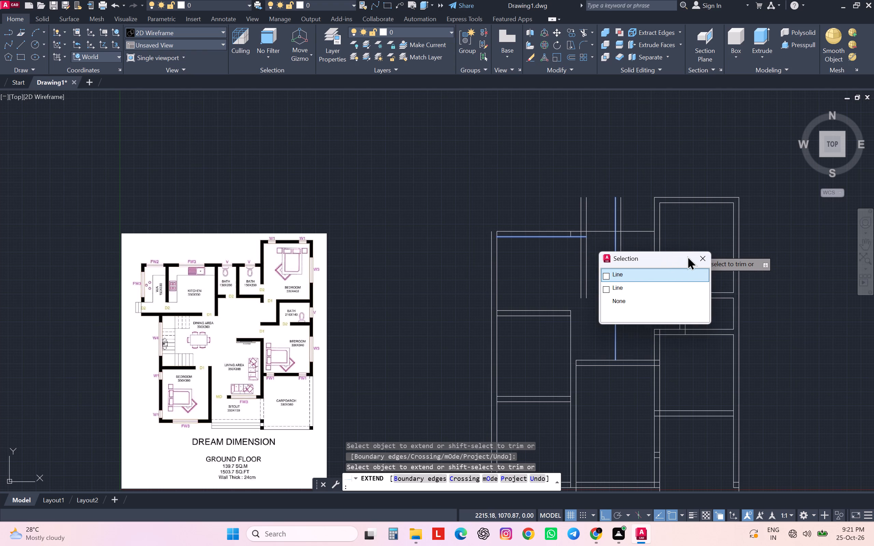
{"action": "left_click", "coordinate": [698, 255]}
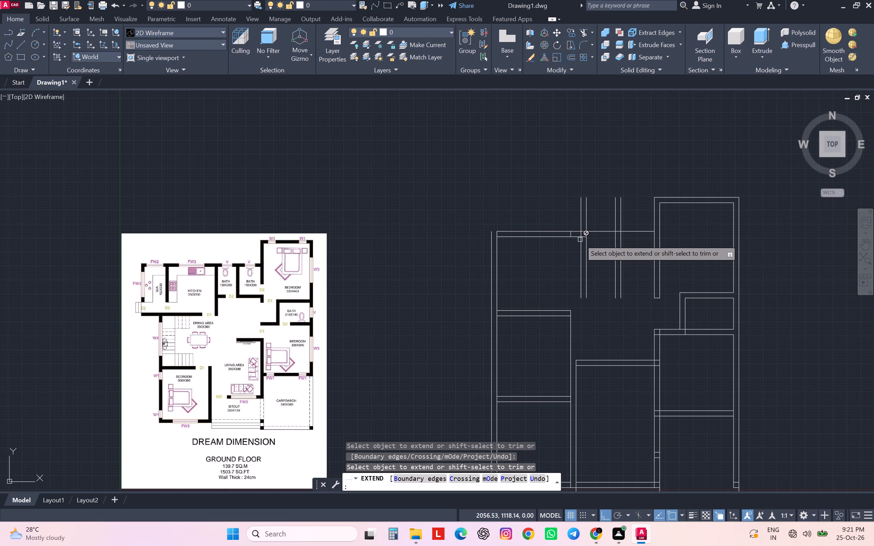
{"action": "scroll", "coordinate": [579, 239], "scroll_direction": "up", "scroll_amount": 3}
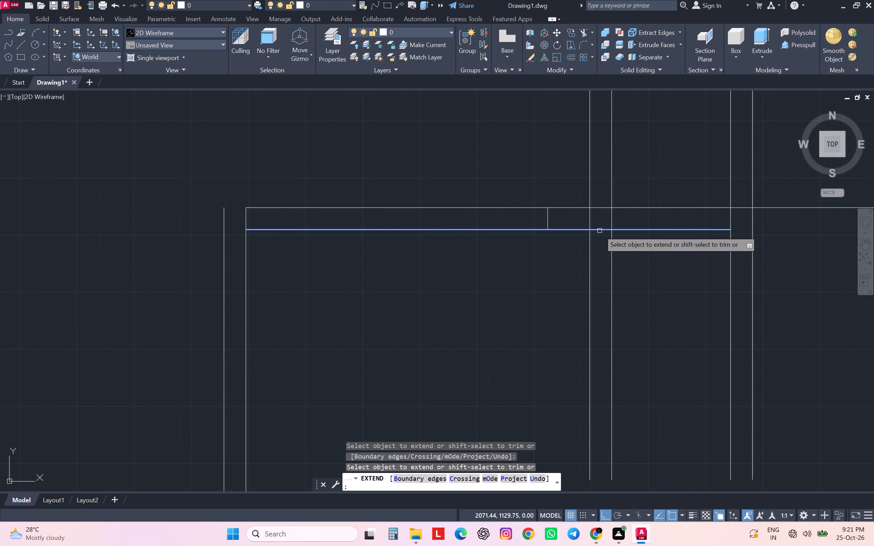
{"action": "left_click", "coordinate": [600, 231]}
{"action": "left_click", "coordinate": [634, 230]}
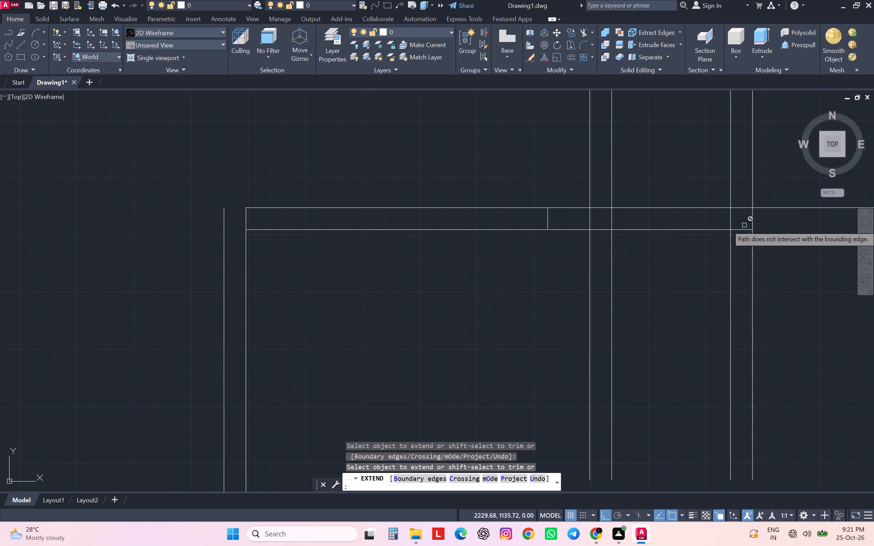
{"action": "scroll", "coordinate": [740, 231], "scroll_direction": "down", "scroll_amount": 4}
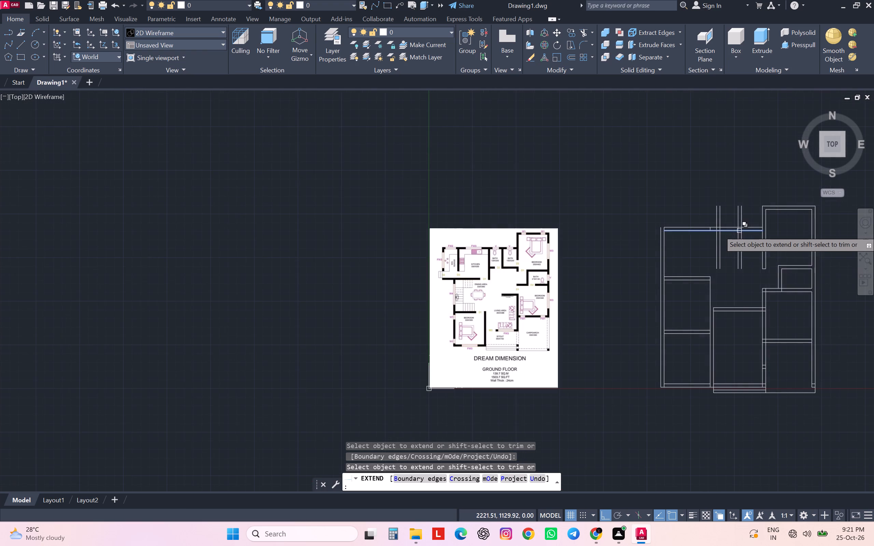
{"action": "scroll", "coordinate": [741, 232], "scroll_direction": "up", "scroll_amount": 3}
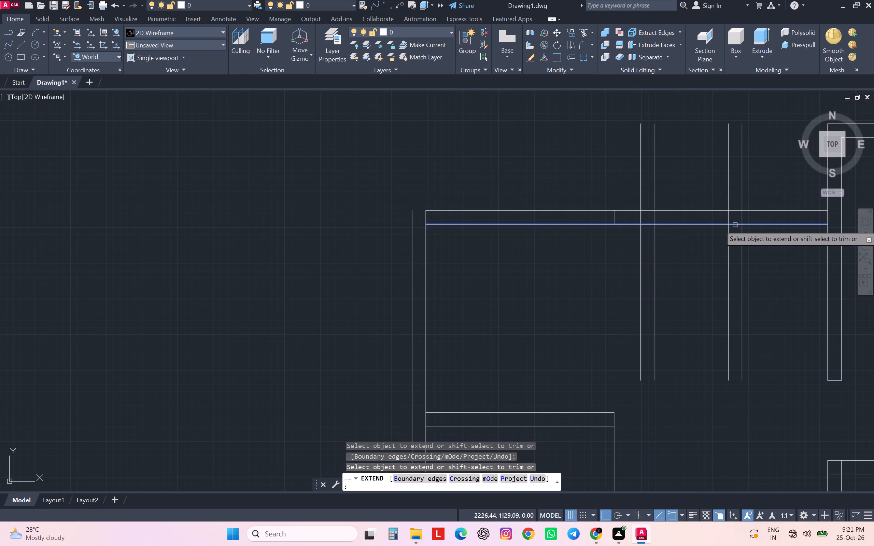
{"action": "left_click", "coordinate": [735, 224]}
{"action": "scroll", "coordinate": [737, 224], "scroll_direction": "down", "scroll_amount": 2}
{"action": "key", "text": "Escape"}
{"action": "key", "text": "Escape"}
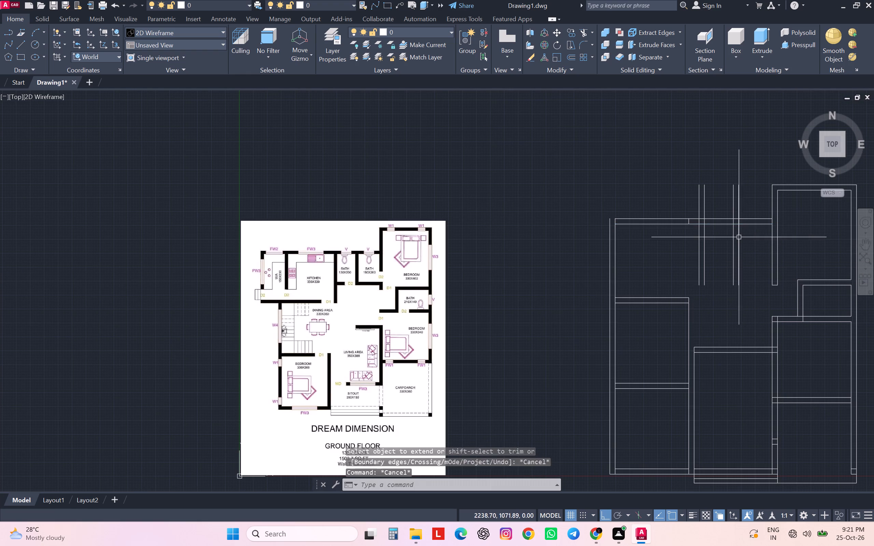
{"action": "key", "text": "Escape"}
{"action": "key", "text": "Escape"}
{"action": "key", "text": "Escape"}
{"action": "key", "text": "Escape"}
Trim the four bath wall lines where they project above the kitchen and bath top wall.
{"action": "type", "text": "tr"}
{"action": "key", "text": "Return"}
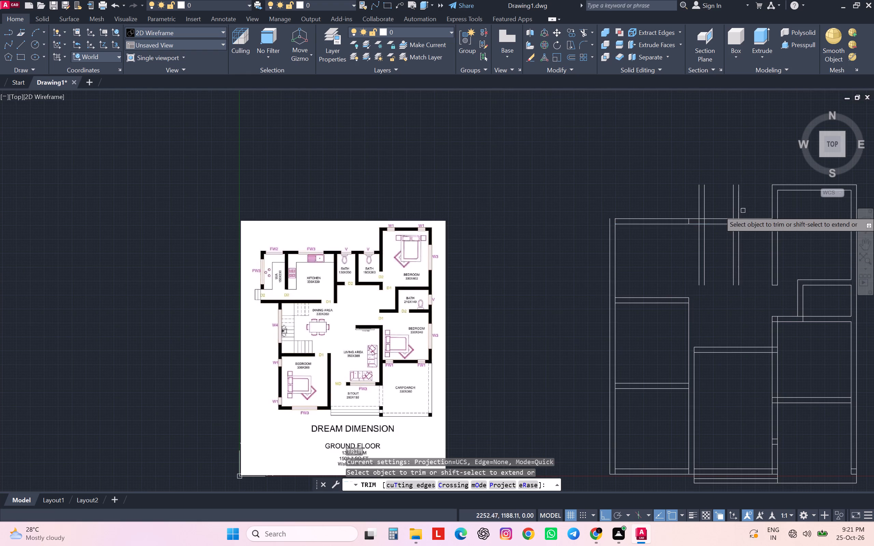
{"action": "left_click", "coordinate": [746, 209]}
{"action": "left_click", "coordinate": [668, 207]}
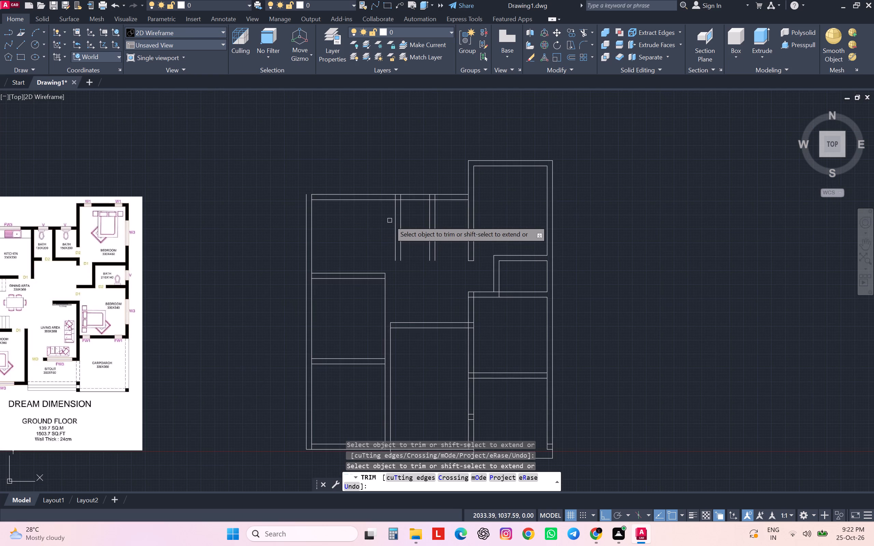
Examine the two baths' sizes and lower wall layout in the reference plan against the drafted walls.
{"action": "middle_click_drag", "start_coordinate": [136, 236], "coordinate": [183, 227]}
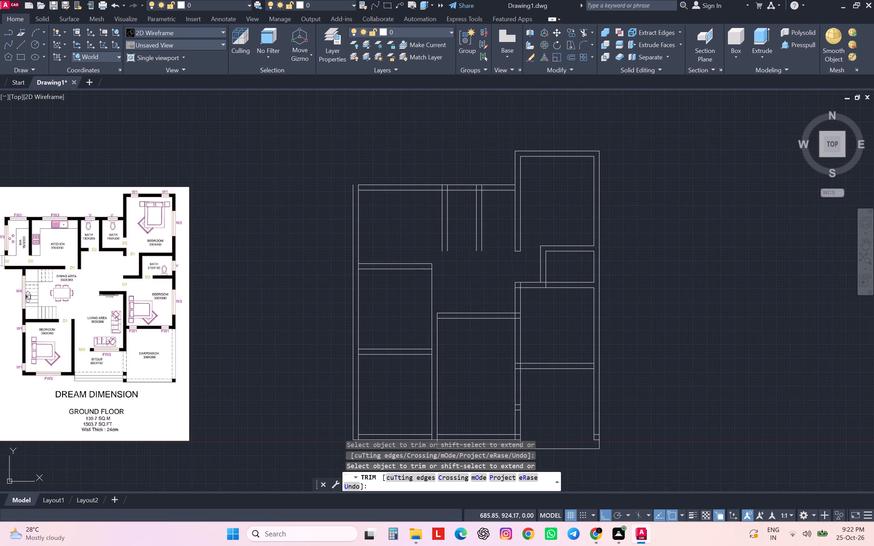
{"action": "scroll", "coordinate": [58, 238], "scroll_direction": "up", "scroll_amount": 2}
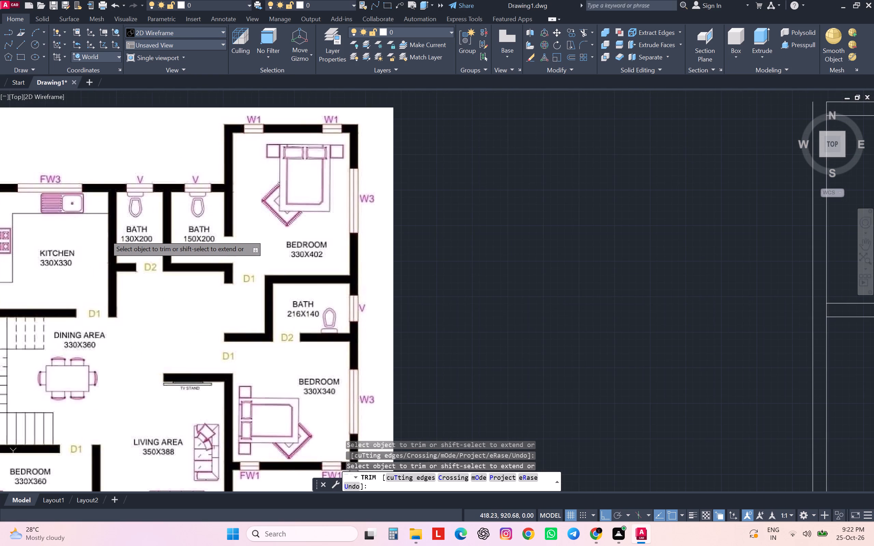
{"action": "scroll", "coordinate": [105, 235], "scroll_direction": "down", "scroll_amount": 4}
{"action": "scroll", "coordinate": [212, 222], "scroll_direction": "up", "scroll_amount": 2}
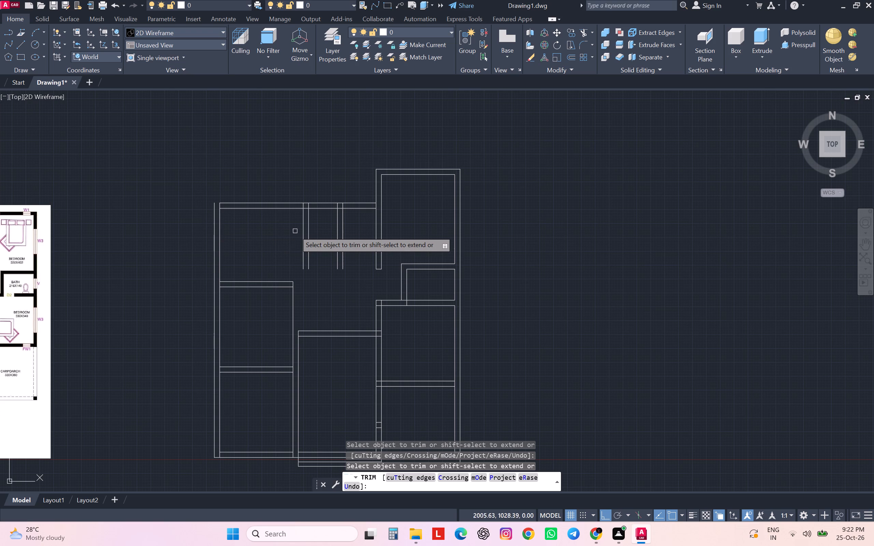
Offset the kitchen's right wall inner line 330 cm towards the house's left outer wall.
{"action": "scroll", "coordinate": [299, 230], "scroll_direction": "down", "scroll_amount": 2}
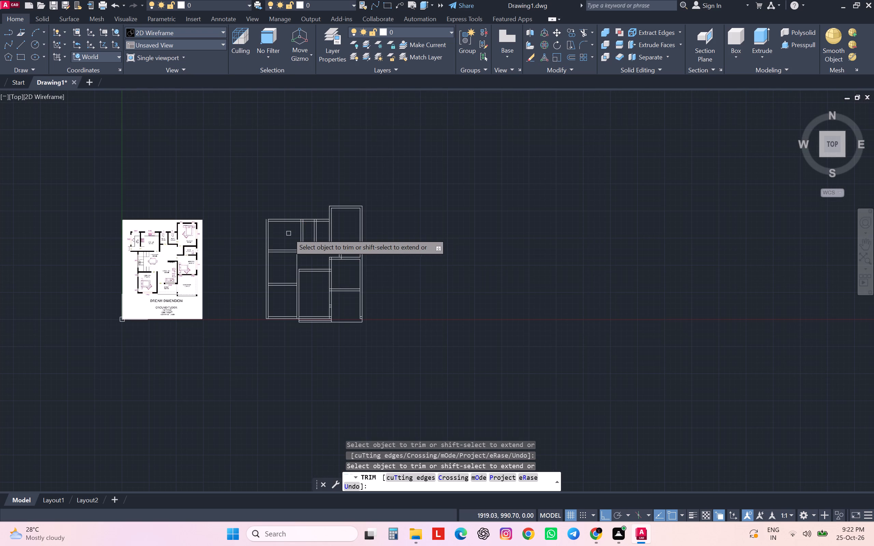
{"action": "scroll", "coordinate": [288, 233], "scroll_direction": "up", "scroll_amount": 3}
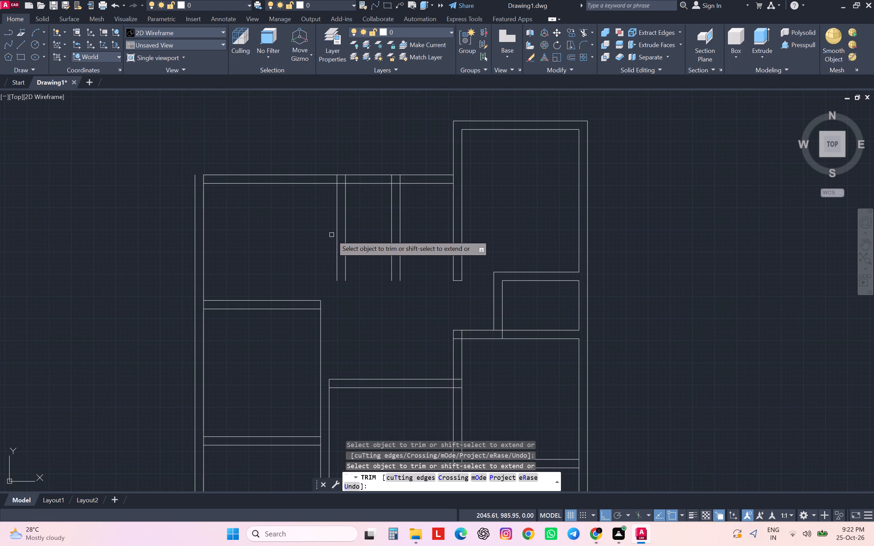
{"action": "key", "text": "Escape"}
{"action": "key", "text": "Escape"}
{"action": "key", "text": "Escape"}
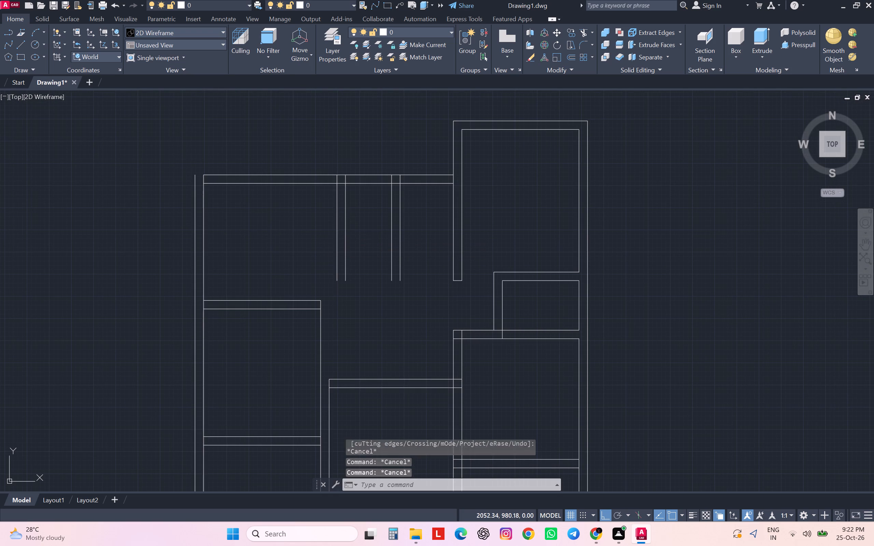
{"action": "key", "text": "Escape"}
{"action": "key", "text": "Escape"}
{"action": "key", "text": "o"}
{"action": "key", "text": "Return"}
{"action": "type", "text": "330"}
{"action": "key", "text": "Return"}
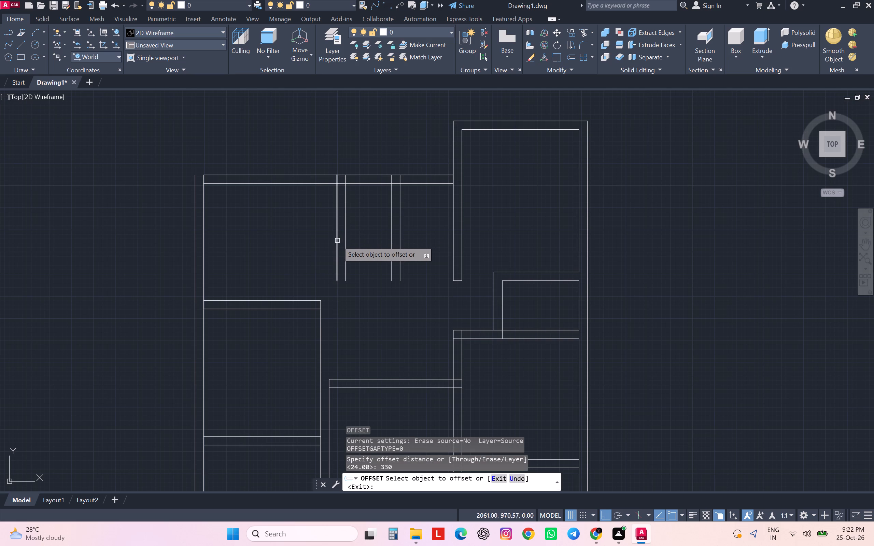
{"action": "left_click", "coordinate": [338, 239]}
{"action": "left_click", "coordinate": [281, 247]}
{"action": "key", "text": "Escape"}
{"action": "key", "text": "Escape"}
{"action": "key", "text": "Escape"}
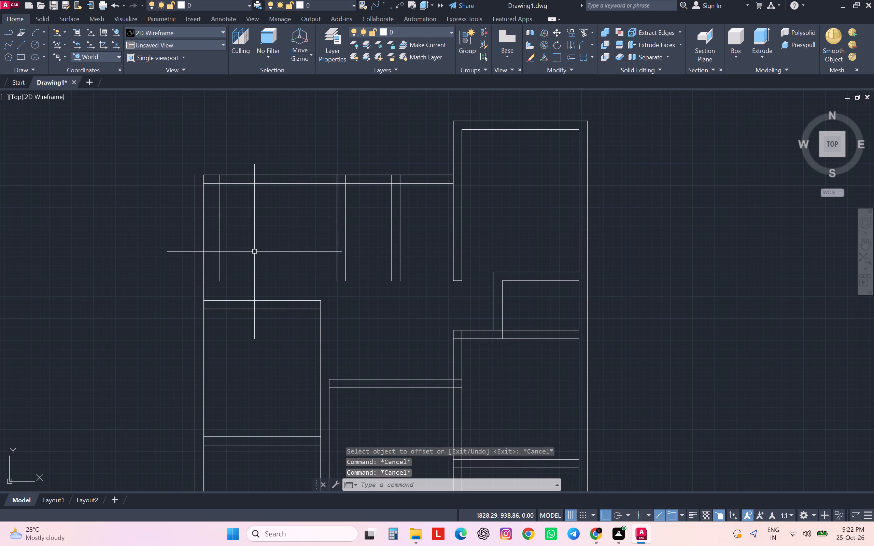
{"action": "key", "text": "Escape"}
Offset the new kitchen left wall line 24 cm outward to give the wall its thickness.
{"action": "key", "text": "q"}
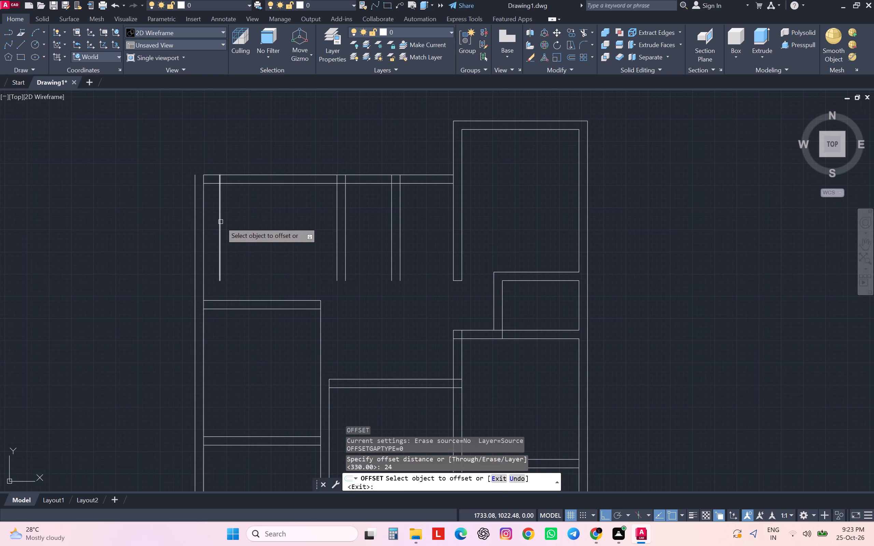
{"action": "left_click", "coordinate": [221, 222]}
{"action": "left_click", "coordinate": [181, 227]}
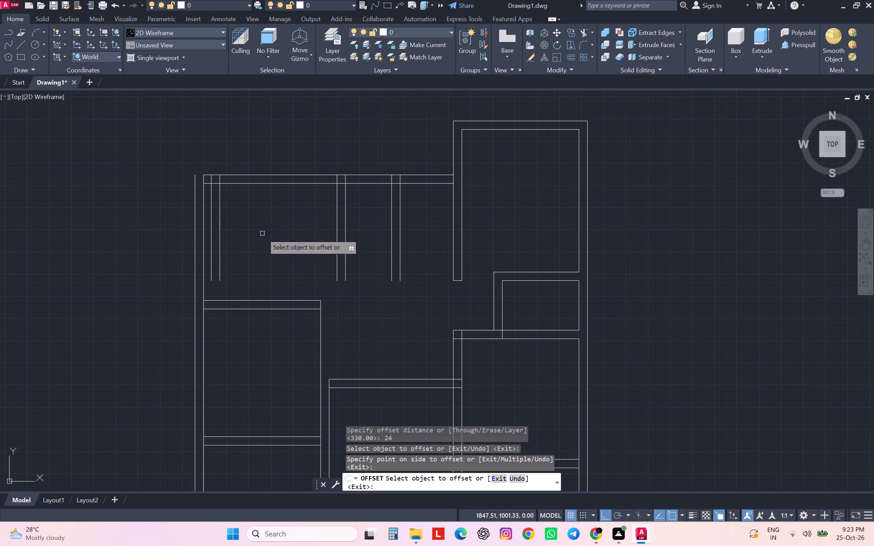
{"action": "key", "text": "Escape"}
{"action": "key", "text": "Escape"}
{"action": "key", "text": "Escape"}
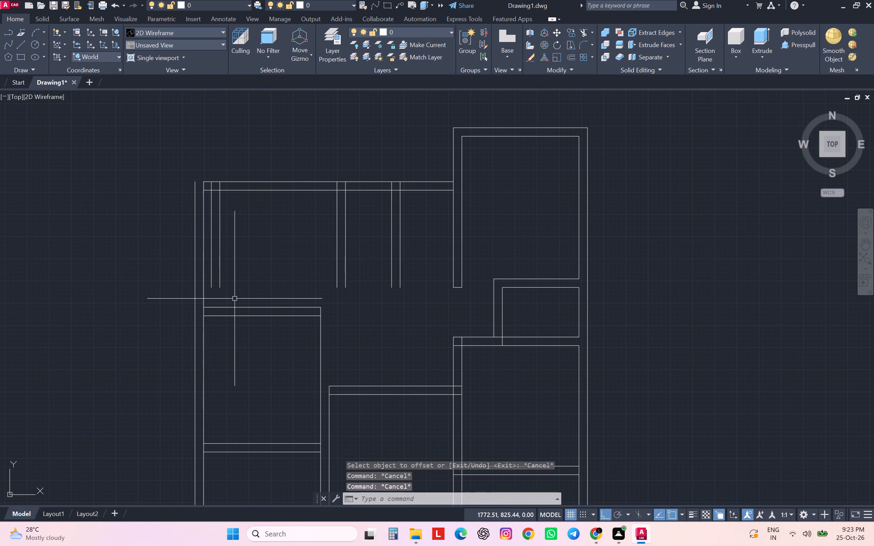
Extend the upper line of the wall just below the kitchen to the outer line of the house's left wall.
{"action": "key", "text": "Escape"}
{"action": "key", "text": "Escape"}
{"action": "key", "text": "e"}
{"action": "key", "text": "x"}
{"action": "key", "text": "Return"}
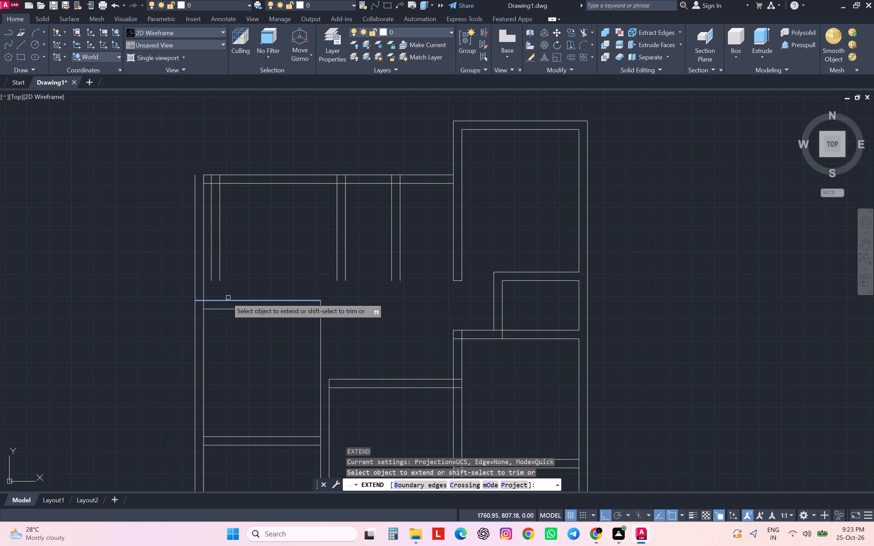
{"action": "left_click", "coordinate": [226, 302]}
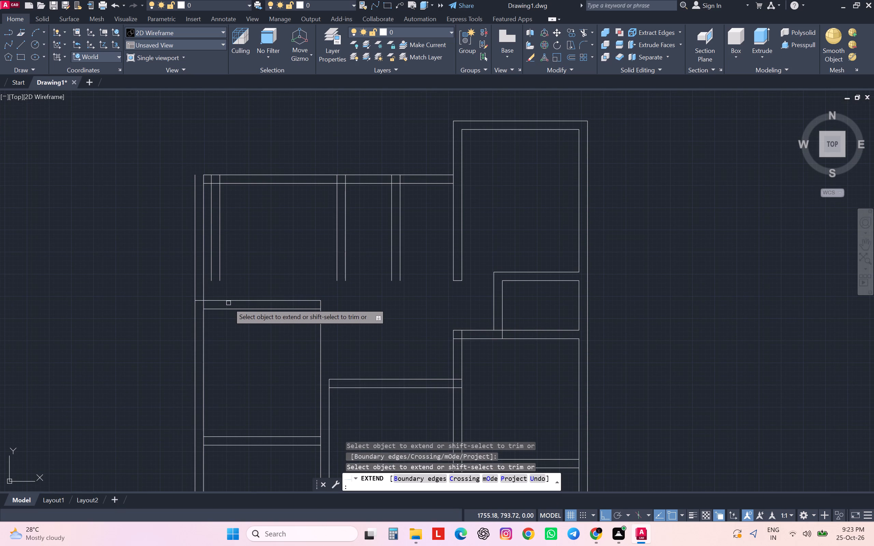
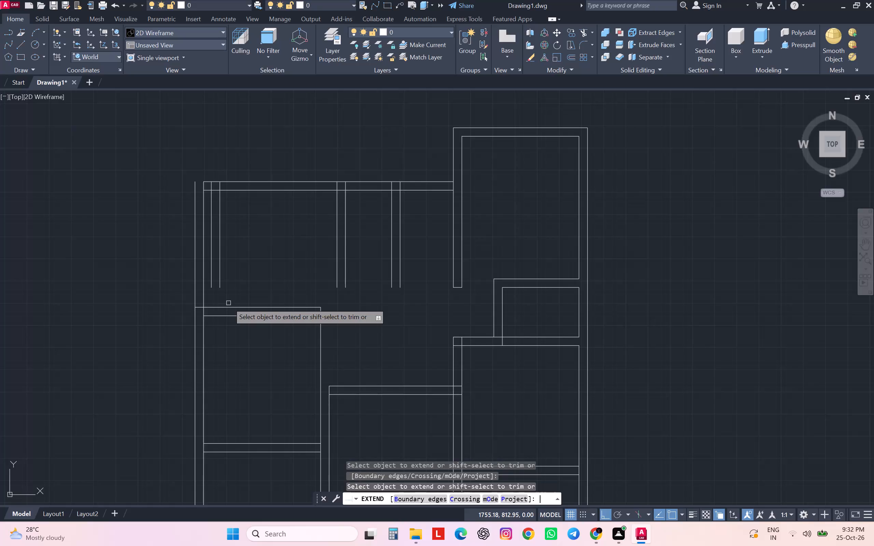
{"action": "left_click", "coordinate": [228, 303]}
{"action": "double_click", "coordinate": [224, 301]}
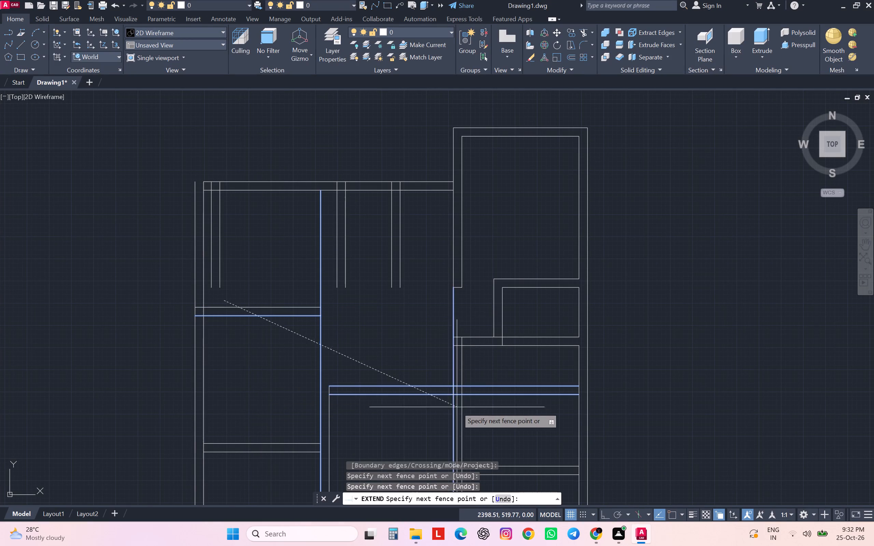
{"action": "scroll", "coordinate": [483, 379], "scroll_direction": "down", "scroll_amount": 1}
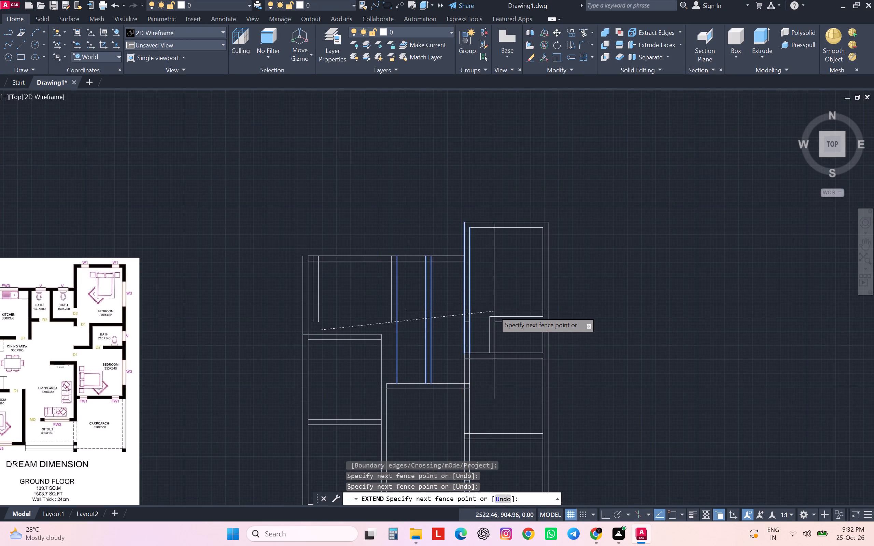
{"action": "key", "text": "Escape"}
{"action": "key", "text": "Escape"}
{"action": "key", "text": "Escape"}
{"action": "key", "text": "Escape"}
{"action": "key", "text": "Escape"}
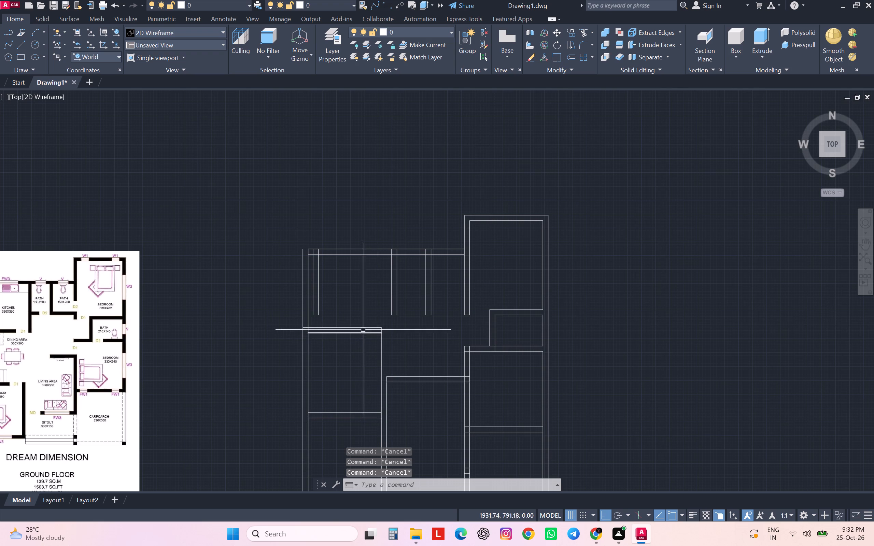
Trim the house's left outer wall lines above the wall below the kitchen, including the stubs at the kitchen's top-left corner.
{"action": "scroll", "coordinate": [308, 300], "scroll_direction": "up", "scroll_amount": 2}
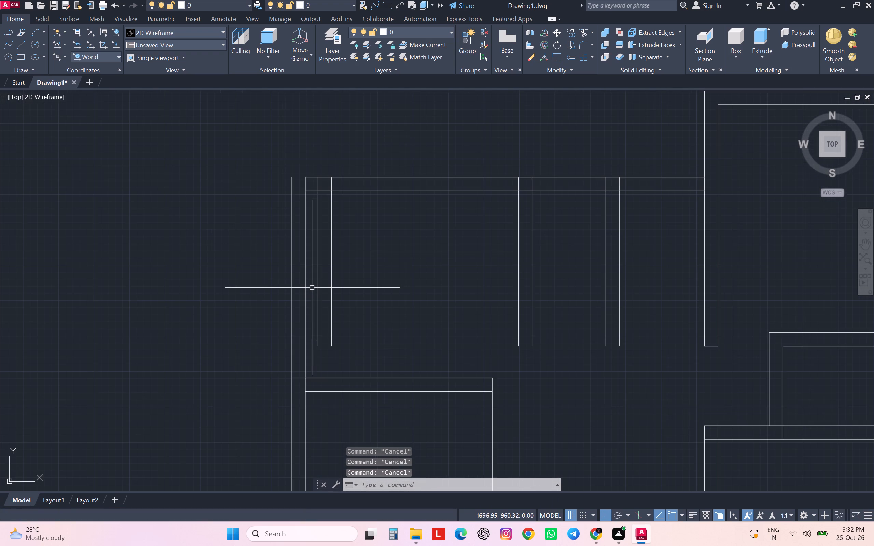
{"action": "scroll", "coordinate": [312, 288], "scroll_direction": "up", "scroll_amount": 1}
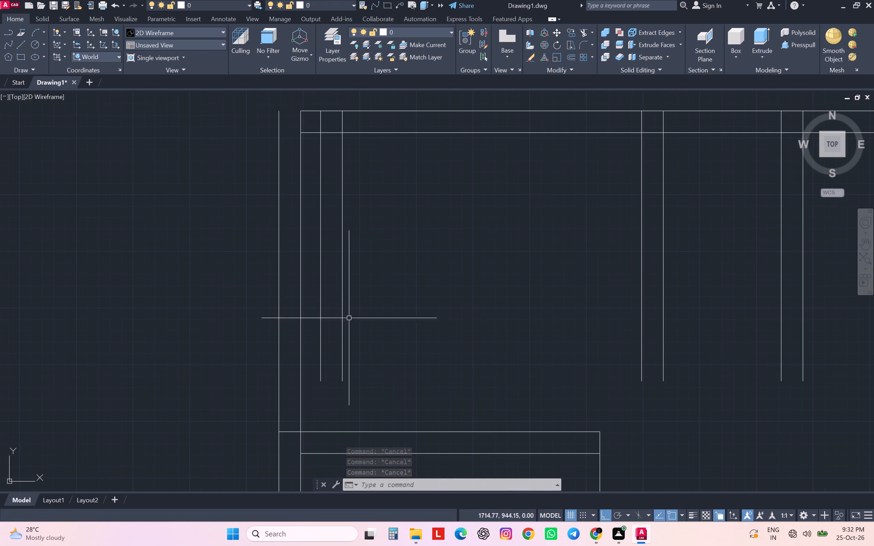
{"action": "scroll", "coordinate": [355, 321], "scroll_direction": "down", "scroll_amount": 2}
{"action": "middle_click_drag", "start_coordinate": [355, 321], "coordinate": [497, 296]}
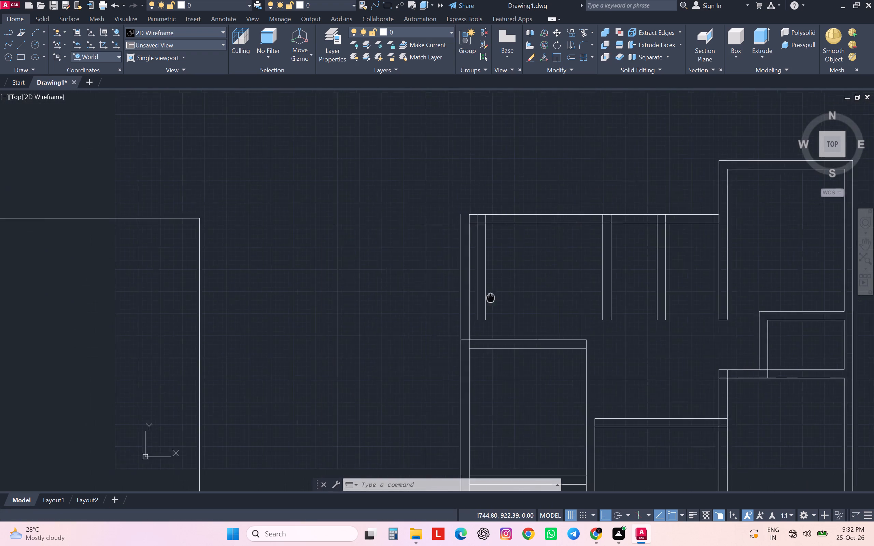
{"action": "middle_click_drag", "start_coordinate": [497, 296], "coordinate": [531, 291]}
{"action": "scroll", "coordinate": [331, 324], "scroll_direction": "down", "scroll_amount": 1}
{"action": "scroll", "coordinate": [331, 323], "scroll_direction": "up", "scroll_amount": 1}
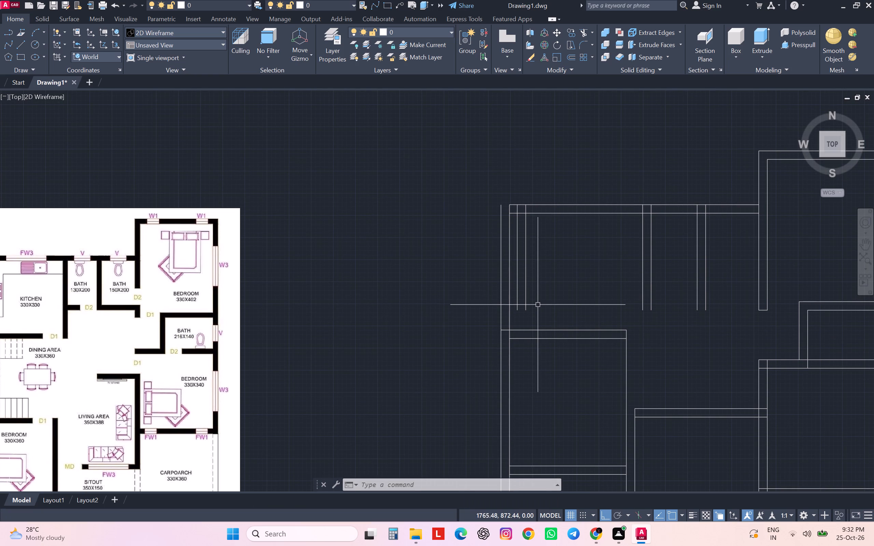
{"action": "type", "text": "tr"}
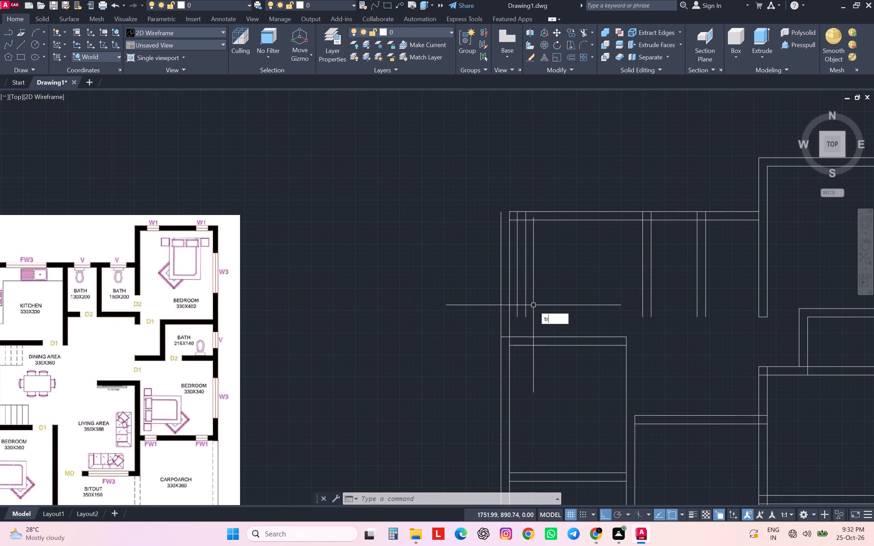
{"action": "key", "text": "Return"}
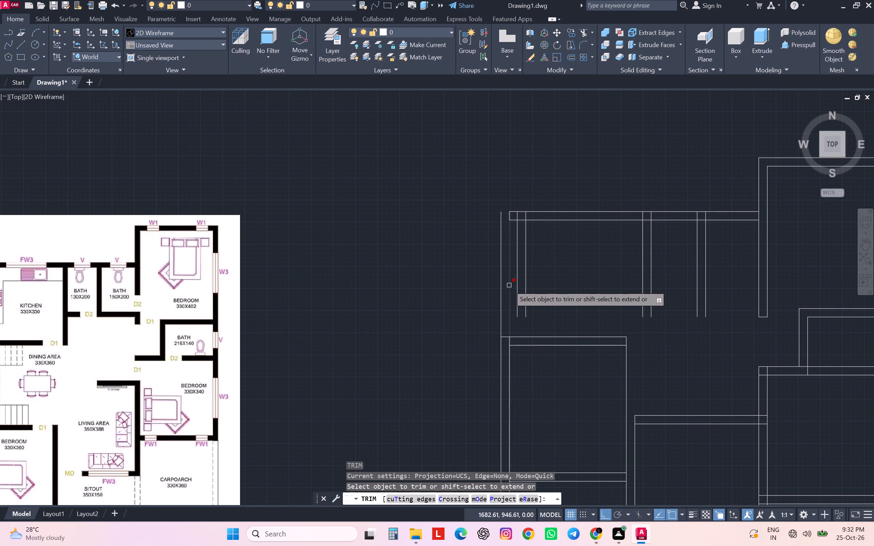
{"action": "left_click", "coordinate": [510, 286]}
{"action": "left_click", "coordinate": [501, 287]}
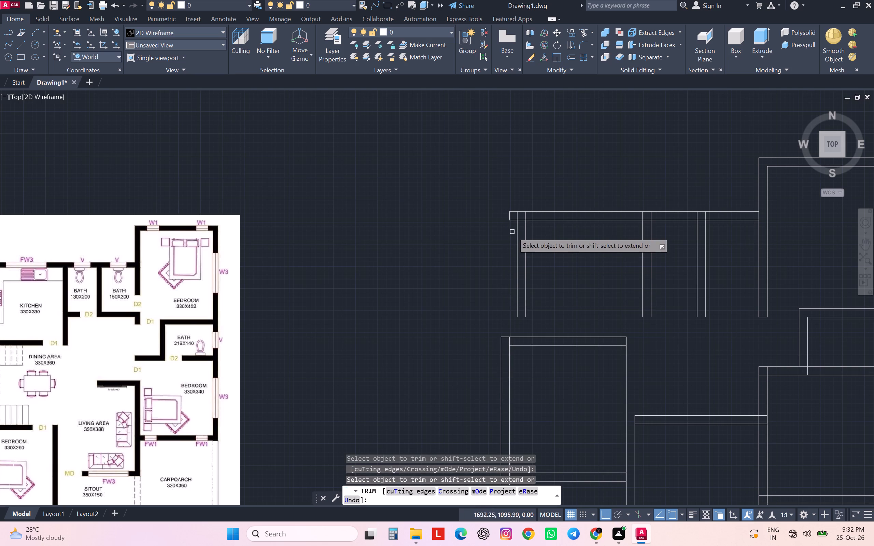
{"action": "scroll", "coordinate": [512, 228], "scroll_direction": "up", "scroll_amount": 3}
{"action": "left_click", "coordinate": [516, 214]}
{"action": "left_click", "coordinate": [514, 136]}
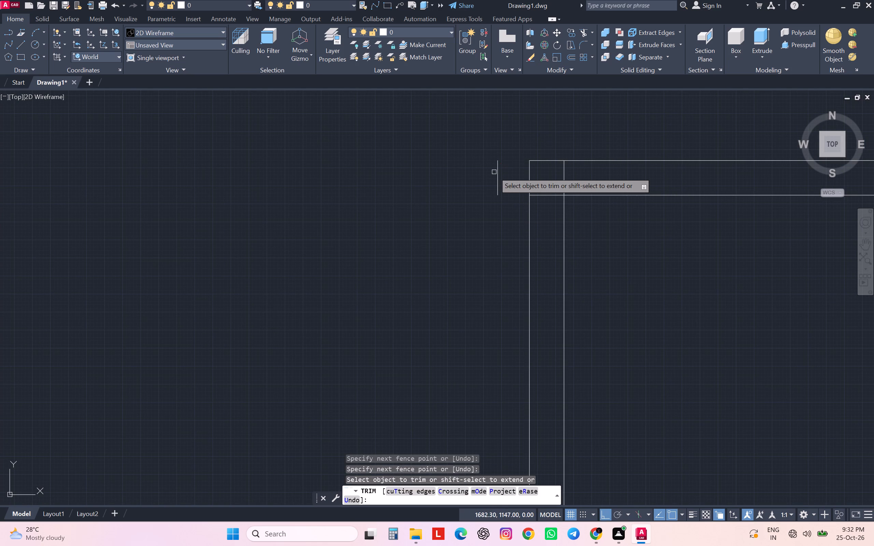
{"action": "left_click", "coordinate": [494, 172]}
{"action": "left_click", "coordinate": [503, 173]}
{"action": "scroll", "coordinate": [503, 174], "scroll_direction": "down", "scroll_amount": 6}
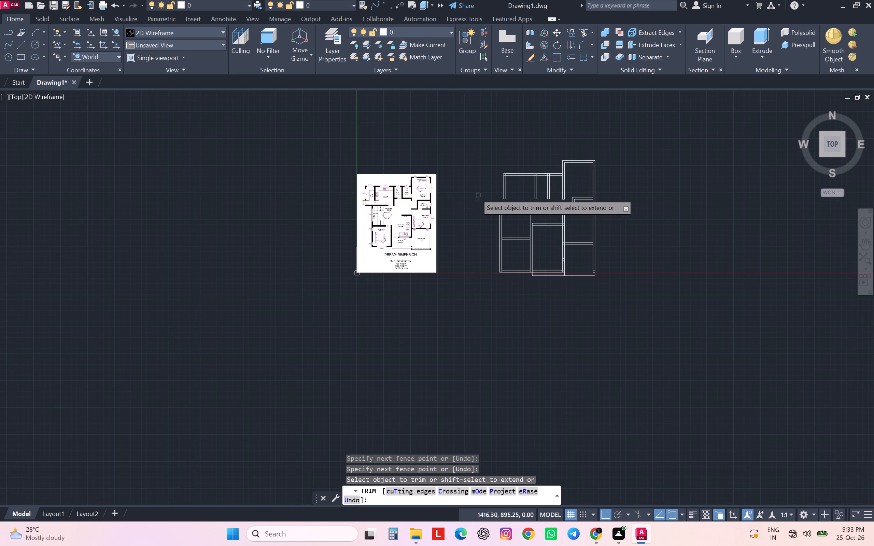
{"action": "scroll", "coordinate": [435, 191], "scroll_direction": "up", "scroll_amount": 3}
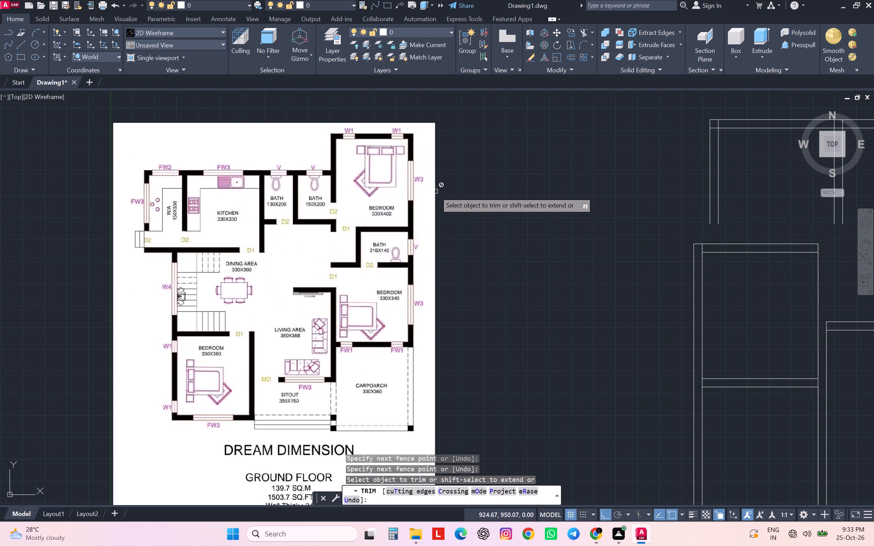
{"action": "key", "text": "Escape"}
{"action": "key", "text": "Escape"}
{"action": "key", "text": "Escape"}
{"action": "key", "text": "Escape"}
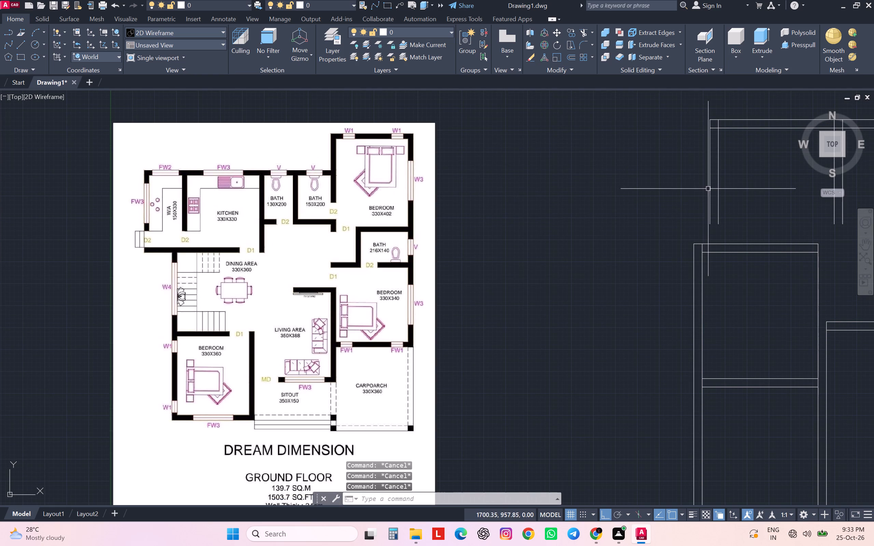
Offset the kitchen left wall's outer line 150 cm outward to set the work area's width.
{"action": "left_click", "coordinate": [709, 189]}
{"action": "key", "text": "o"}
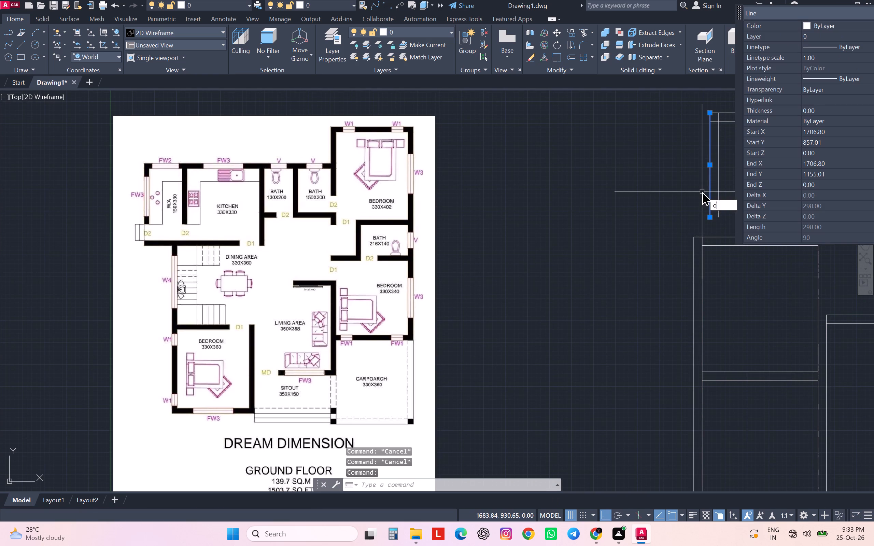
{"action": "key", "text": "Return"}
{"action": "type", "text": "150"}
{"action": "key", "text": "Return"}
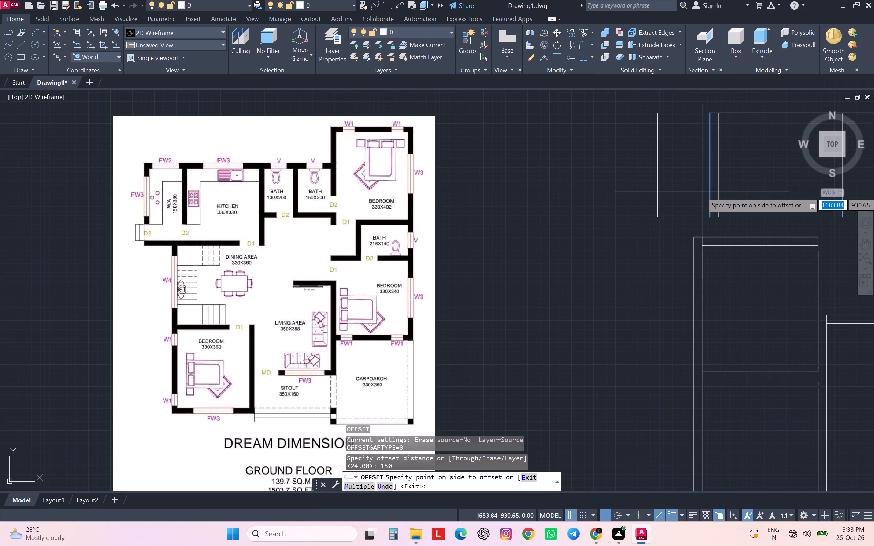
{"action": "left_click", "coordinate": [648, 220]}
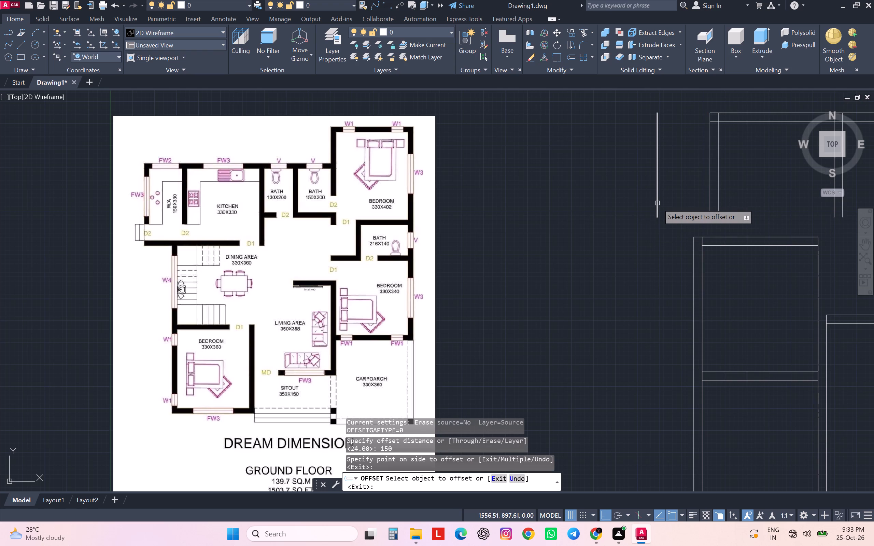
{"action": "key", "text": "Escape"}
{"action": "key", "text": "Escape"}
{"action": "key", "text": "Escape"}
{"action": "key", "text": "Escape"}
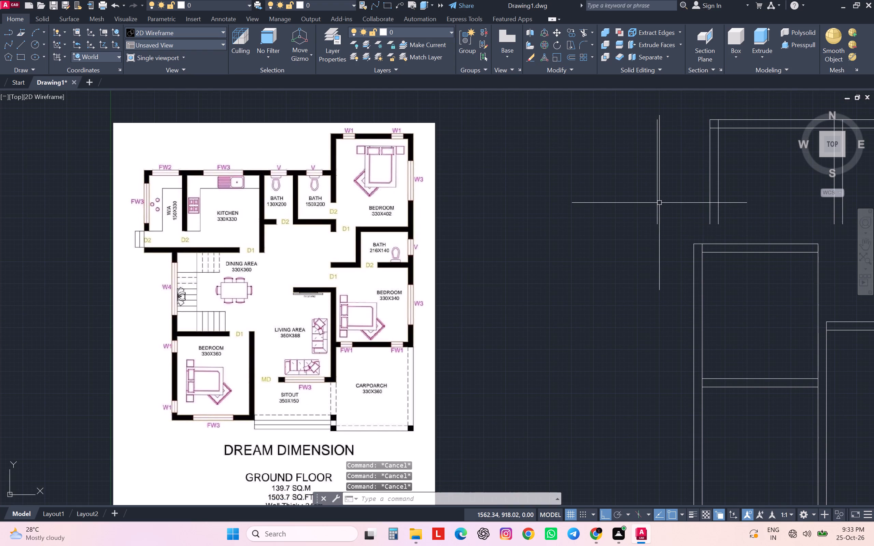
Offset the new work area line 24 cm outward to give its left wall thickness.
{"action": "key", "text": "o"}
{"action": "key", "text": "Return"}
{"action": "type", "text": "24"}
{"action": "key", "text": "Return"}
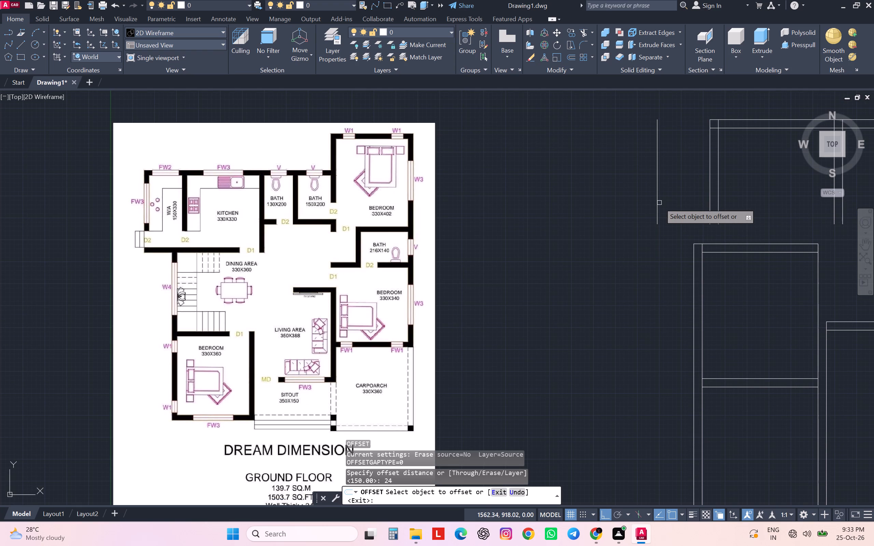
{"action": "left_click", "coordinate": [657, 203]}
{"action": "left_click", "coordinate": [617, 213]}
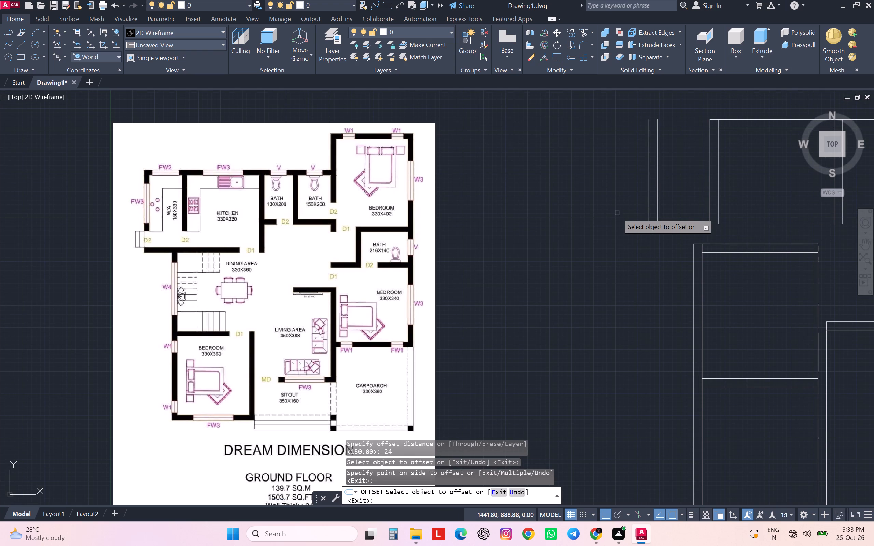
{"action": "middle_click_drag", "start_coordinate": [690, 162], "coordinate": [621, 216]}
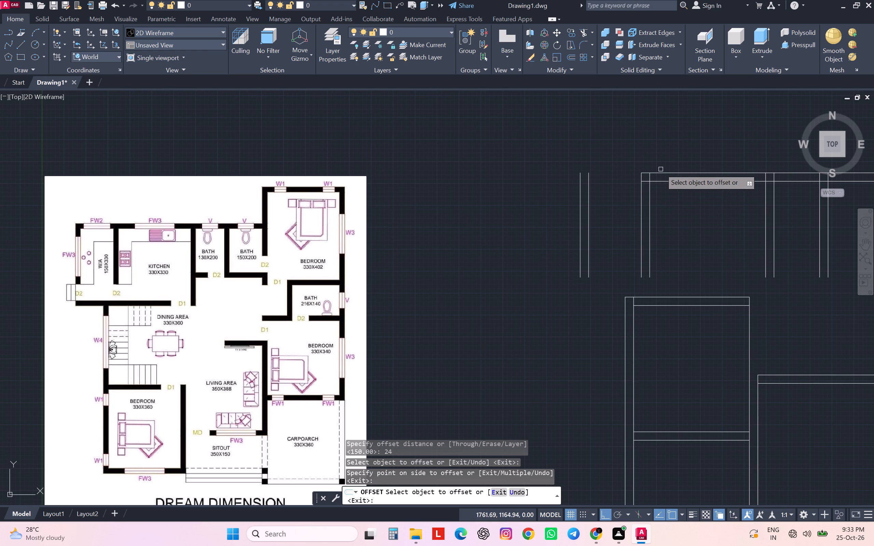
{"action": "key", "text": "Escape"}
{"action": "key", "text": "Escape"}
{"action": "key", "text": "Escape"}
{"action": "key", "text": "Escape"}
{"action": "key", "text": "Escape"}
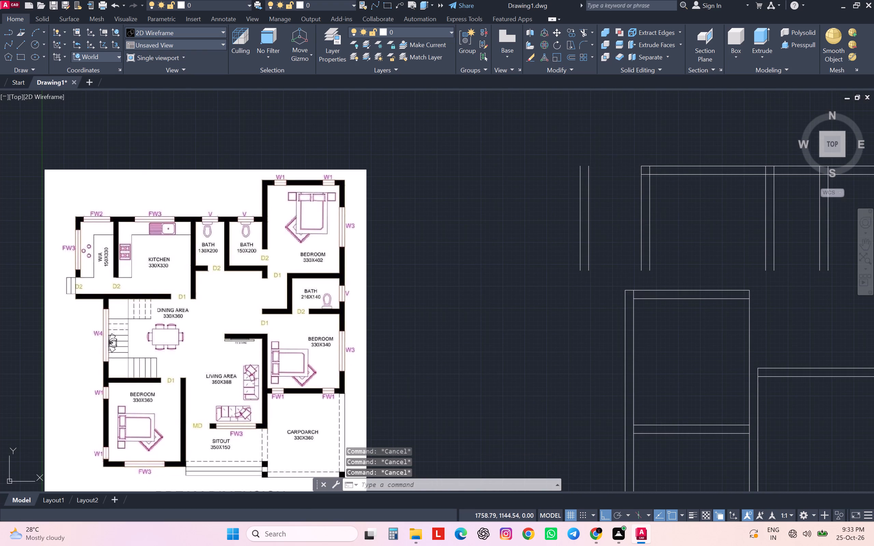
Extend both lines of the kitchen's top wall to the work area's left wall.
{"action": "type", "text": "ex"}
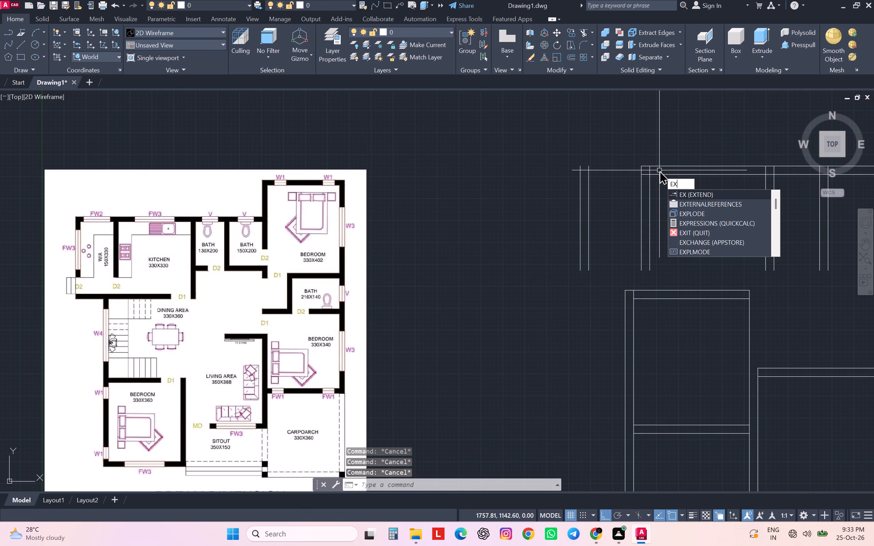
{"action": "key", "text": "Return"}
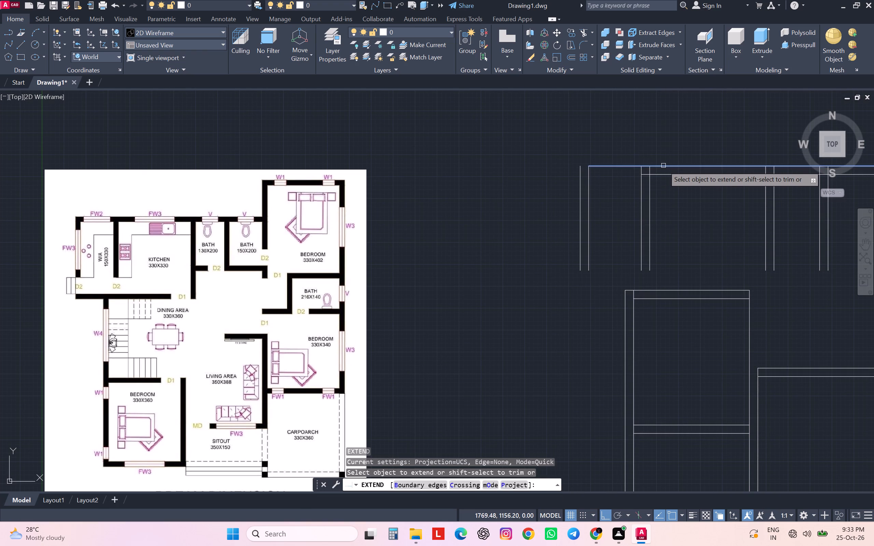
{"action": "left_click", "coordinate": [663, 166]}
{"action": "left_click", "coordinate": [626, 166]}
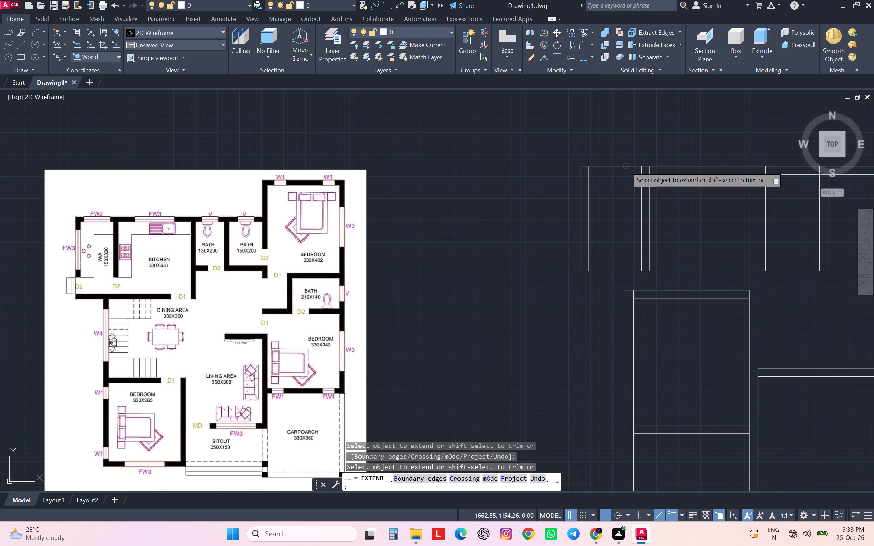
{"action": "left_click", "coordinate": [669, 175]}
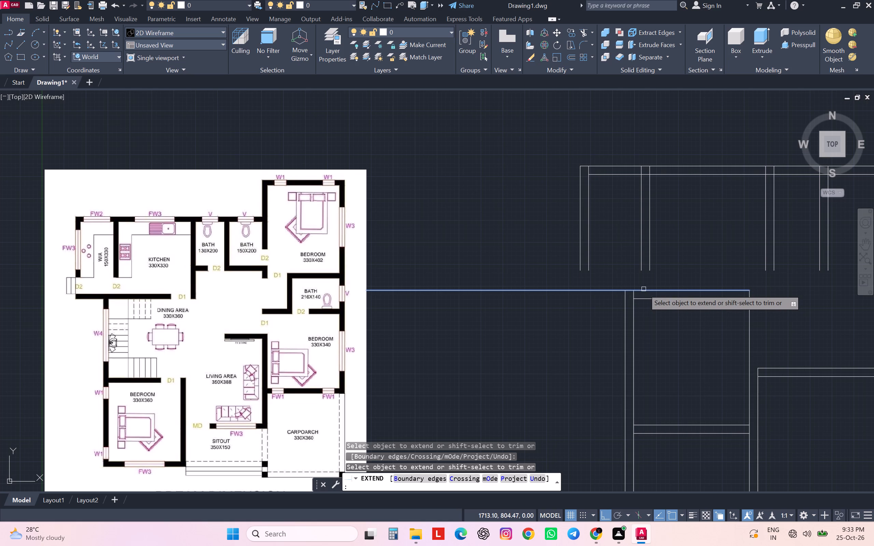
{"action": "key", "text": "Escape"}
{"action": "key", "text": "Escape"}
{"action": "key", "text": "Escape"}
{"action": "key", "text": "Escape"}
{"action": "key", "text": "Escape"}
{"action": "key", "text": "Escape"}
{"action": "key", "text": "Escape"}
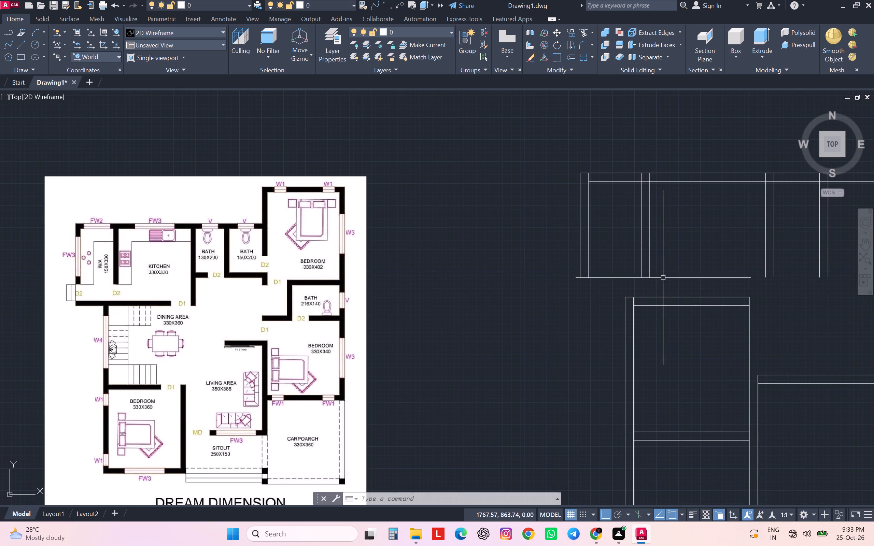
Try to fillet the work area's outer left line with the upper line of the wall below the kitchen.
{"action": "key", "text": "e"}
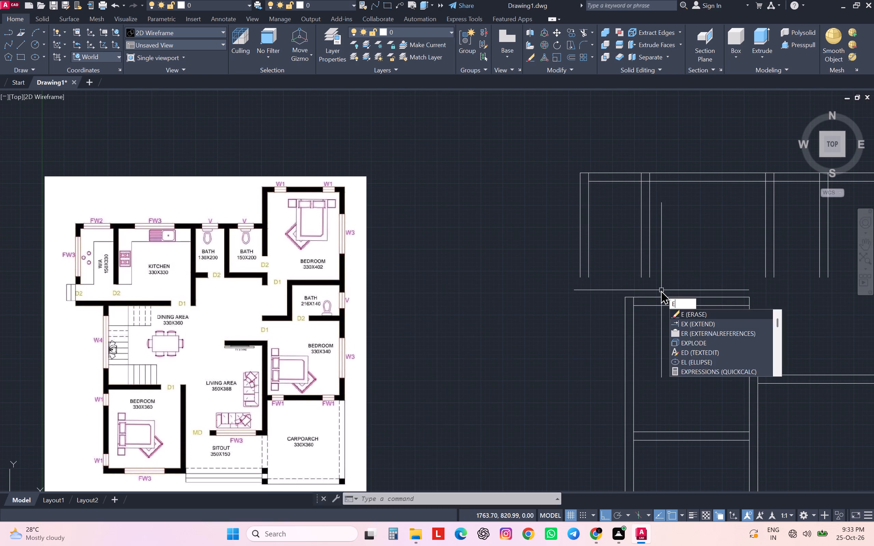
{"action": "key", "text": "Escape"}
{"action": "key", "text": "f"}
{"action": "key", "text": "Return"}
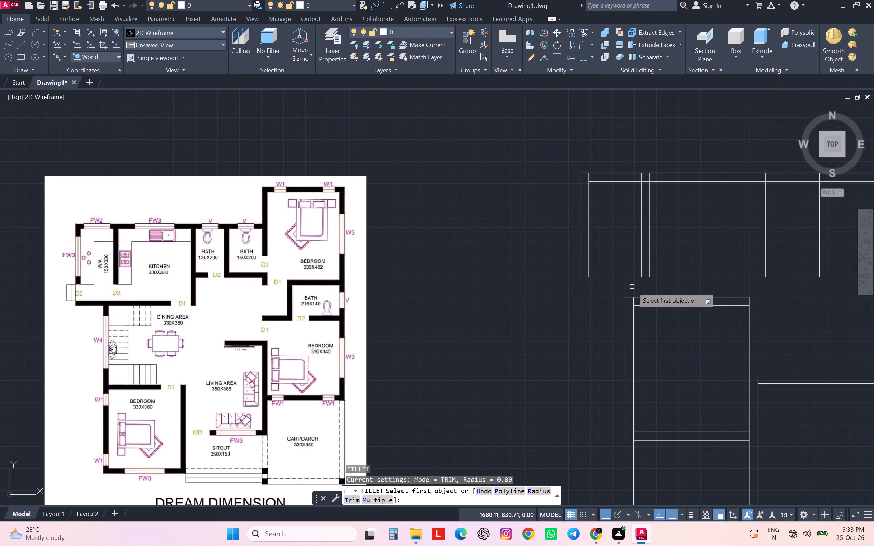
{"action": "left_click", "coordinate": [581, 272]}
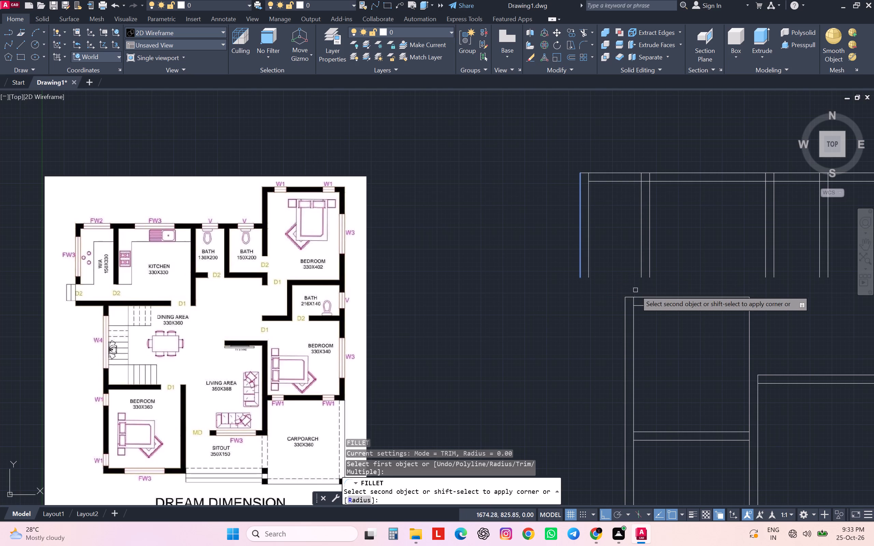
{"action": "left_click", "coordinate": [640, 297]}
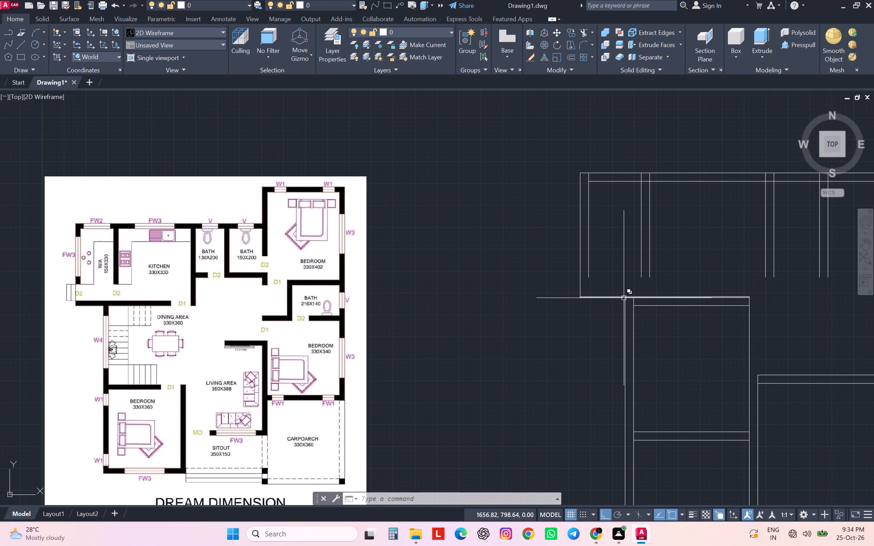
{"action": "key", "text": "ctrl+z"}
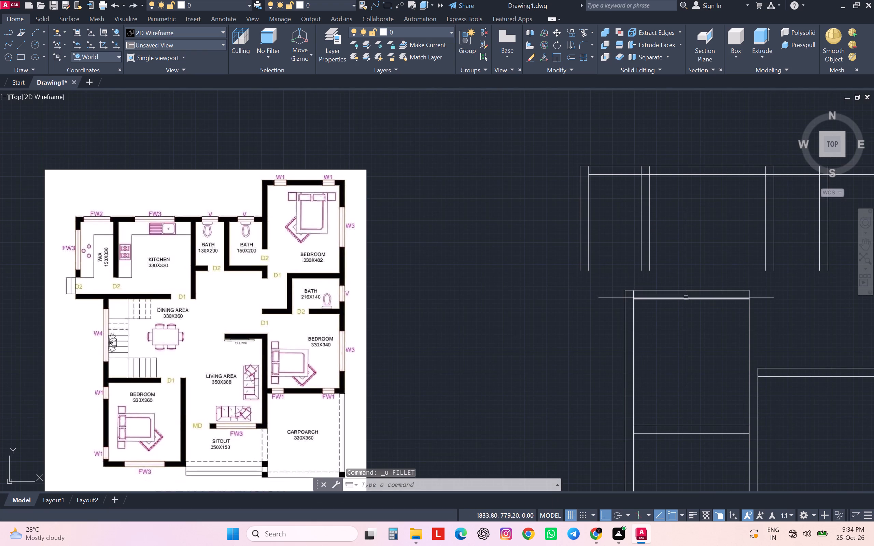
Fillet the lower line of the wall below the kitchen with the work area's outer left line into a sharp corner.
{"action": "key", "text": "f"}
{"action": "key", "text": "Return"}
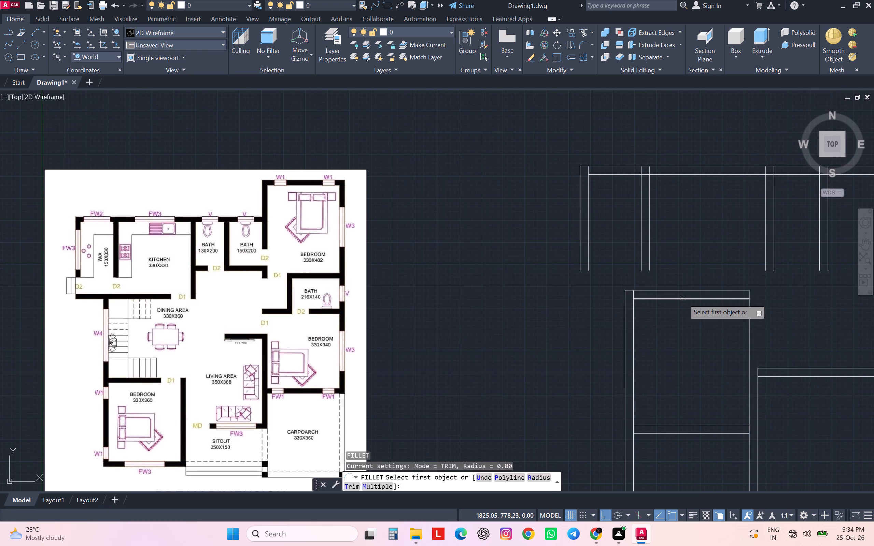
{"action": "left_click", "coordinate": [683, 299]}
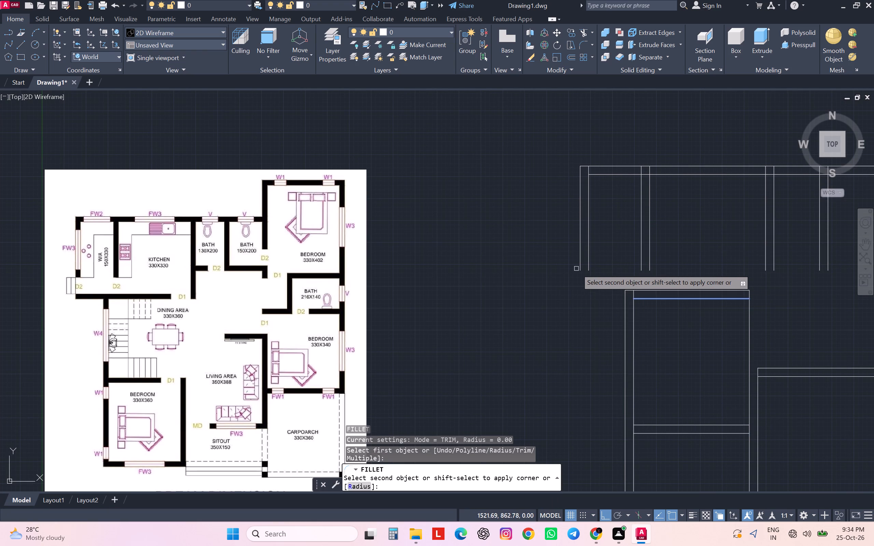
{"action": "left_click", "coordinate": [579, 265]}
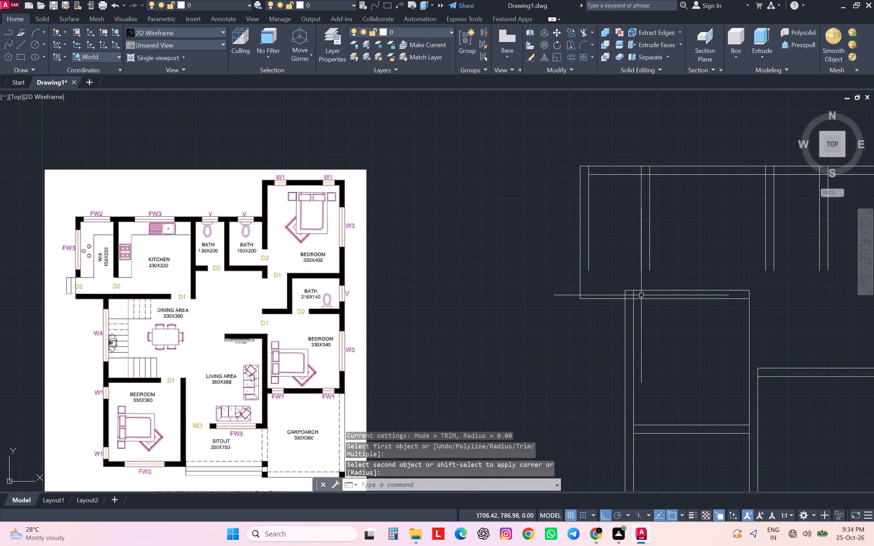
Fillet the upper line of the wall below the kitchen with the work area's inner left line into a sharp corner.
{"action": "key", "text": "space"}
{"action": "left_click", "coordinate": [645, 290]}
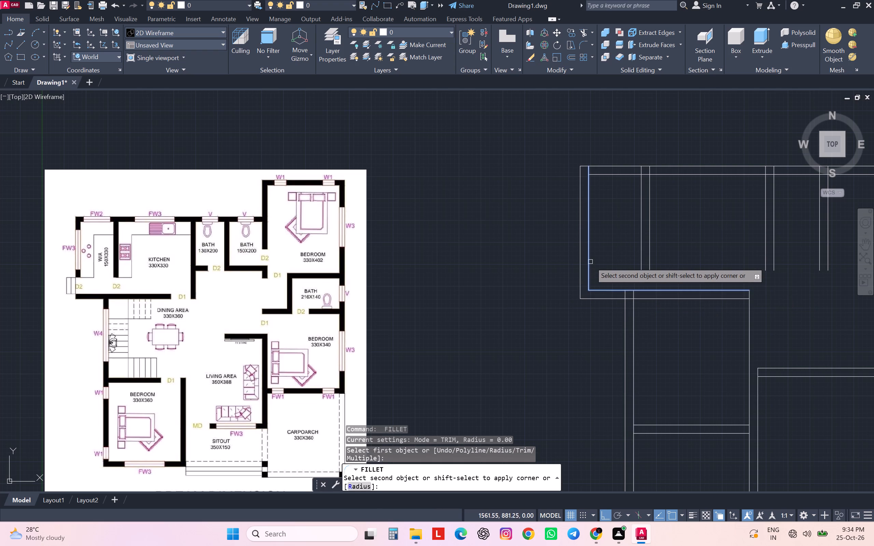
{"action": "left_click", "coordinate": [591, 261]}
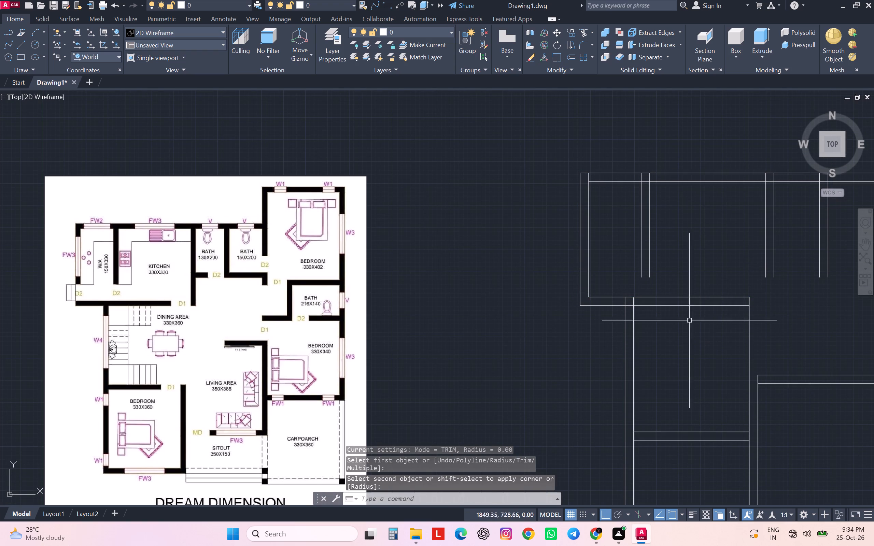
{"action": "key", "text": "Escape"}
{"action": "key", "text": "Escape"}
{"action": "key", "text": "Escape"}
{"action": "key", "text": "Escape"}
Extend both lines of the partition between work area and kitchen down to the wall below the kitchen.
{"action": "type", "text": "ex"}
{"action": "key", "text": "Return"}
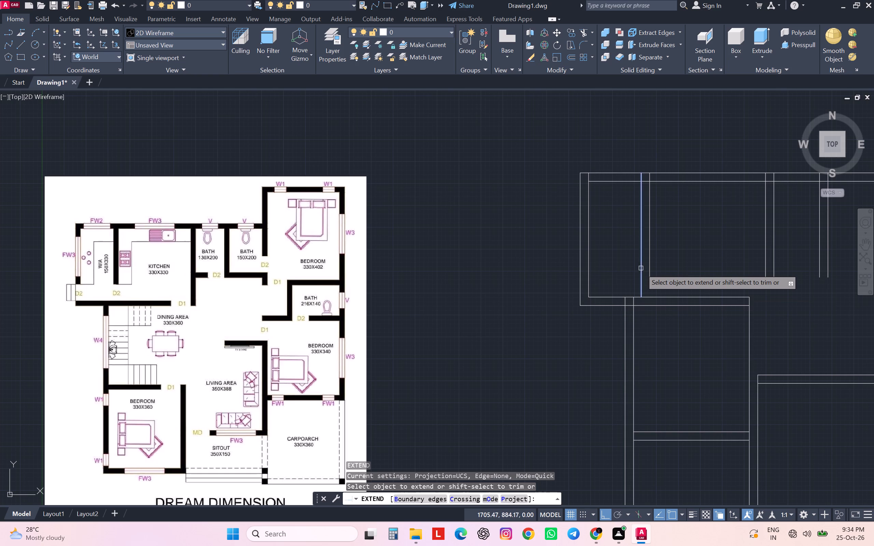
{"action": "left_click", "coordinate": [641, 269]}
{"action": "left_click", "coordinate": [650, 269]}
Trim the dining area's left wall lines where they cross the wall below the kitchen.
{"action": "scroll", "coordinate": [640, 301], "scroll_direction": "up", "scroll_amount": 3}
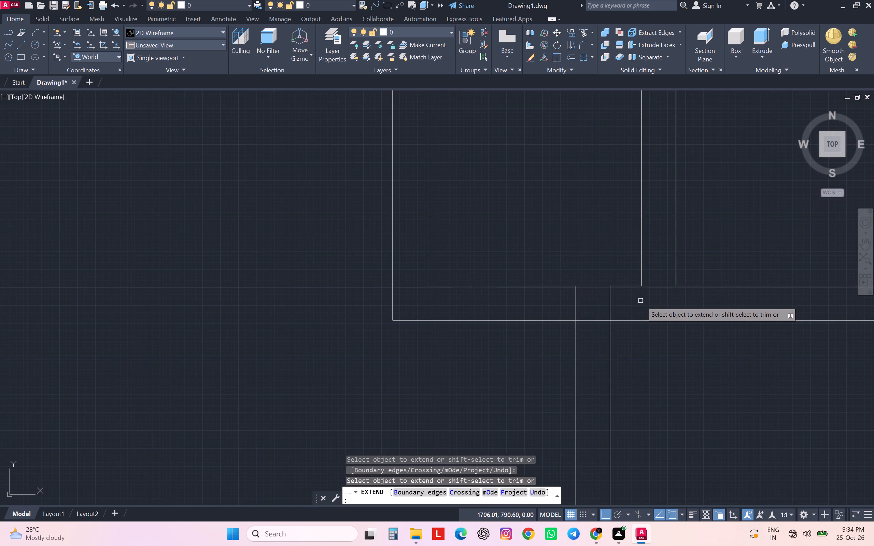
{"action": "left_click", "coordinate": [640, 301]}
{"action": "left_click", "coordinate": [554, 301]}
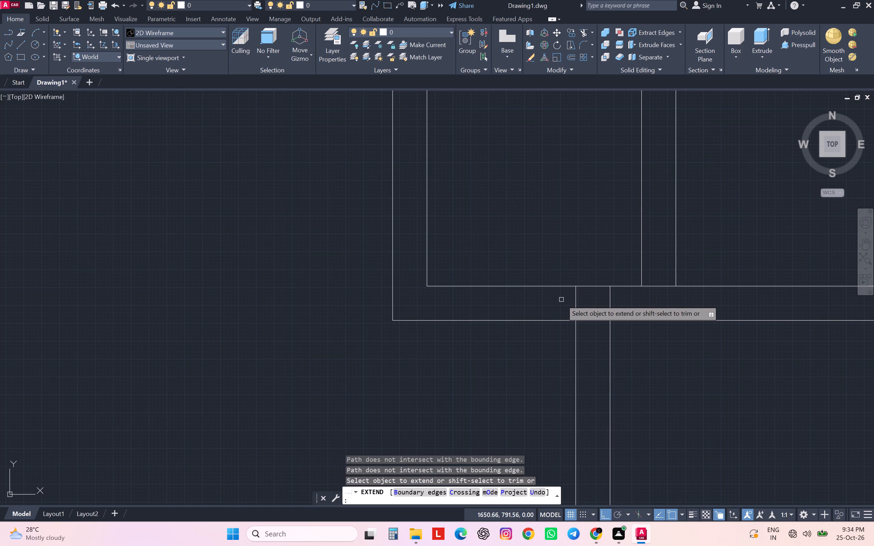
{"action": "scroll", "coordinate": [562, 299], "scroll_direction": "down", "scroll_amount": 4}
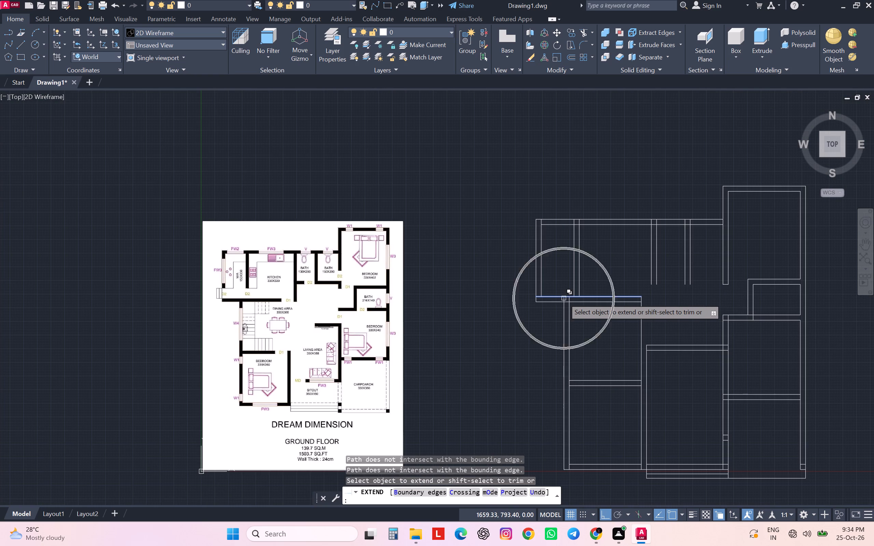
{"action": "scroll", "coordinate": [572, 302], "scroll_direction": "up", "scroll_amount": 3}
{"action": "left_click", "coordinate": [576, 293]}
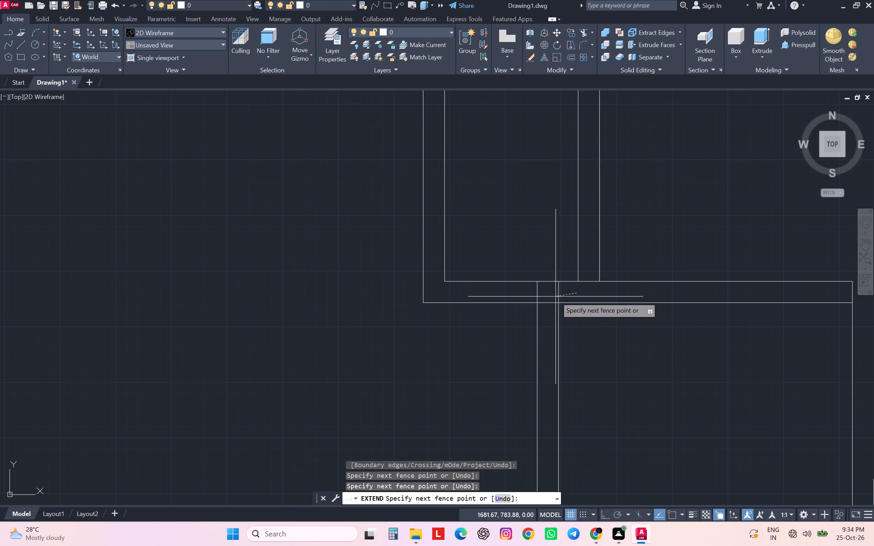
{"action": "left_click", "coordinate": [527, 293], "text": "shift"}
Trim the top wall's inner line where it crosses the kitchen–bath wall and the partition between the two baths.
{"action": "scroll", "coordinate": [562, 288], "scroll_direction": "down", "scroll_amount": 2}
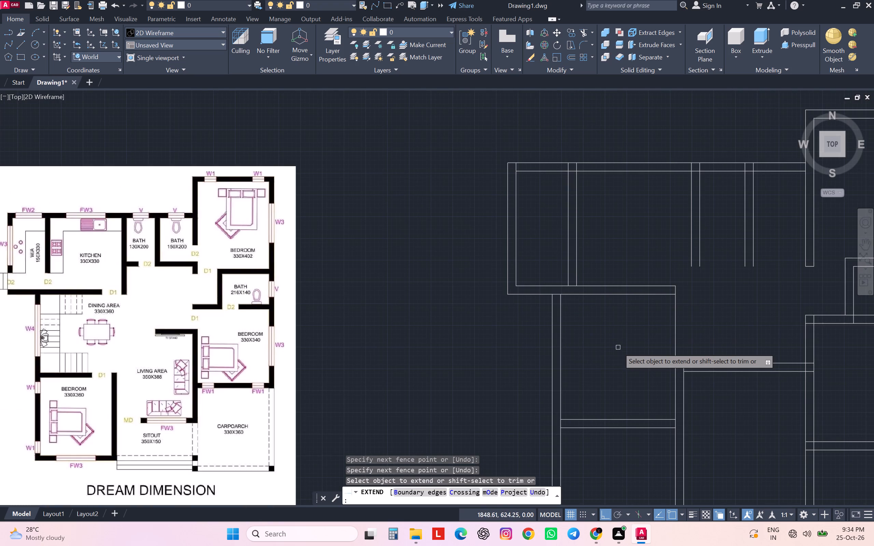
{"action": "scroll", "coordinate": [618, 347], "scroll_direction": "down", "scroll_amount": 1}
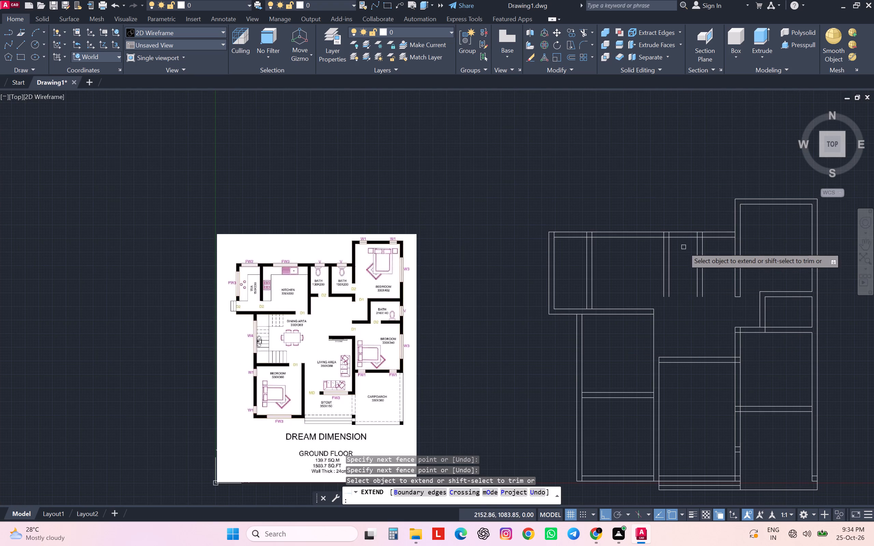
{"action": "scroll", "coordinate": [688, 240], "scroll_direction": "up", "scroll_amount": 1}
{"action": "scroll", "coordinate": [655, 237], "scroll_direction": "up", "scroll_amount": 3}
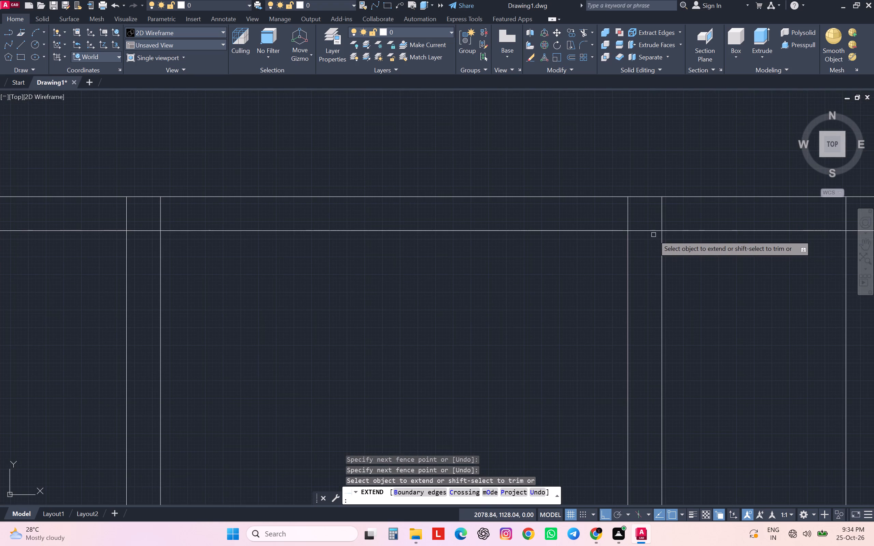
{"action": "left_click", "coordinate": [653, 234]}
{"action": "left_click", "coordinate": [652, 224]}
{"action": "scroll", "coordinate": [652, 223], "scroll_direction": "down", "scroll_amount": 2}
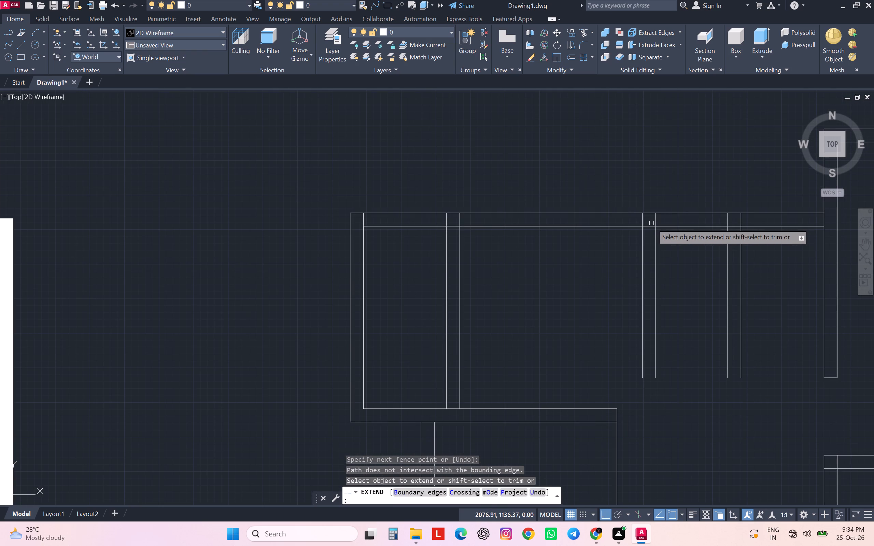
{"action": "left_click", "coordinate": [651, 223], "text": "shift"}
{"action": "left_click", "coordinate": [651, 230], "text": "shift"}
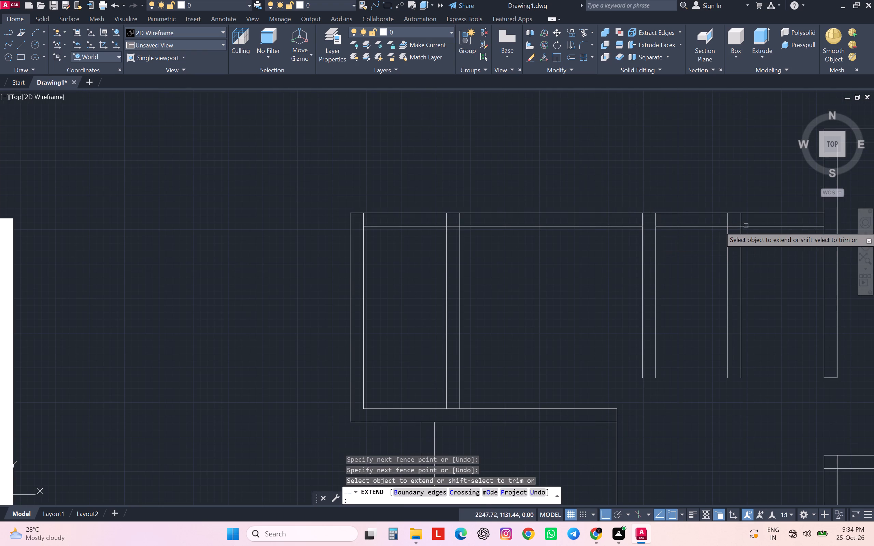
{"action": "left_click", "coordinate": [734, 224], "text": "shift"}
{"action": "left_click", "coordinate": [736, 238], "text": "shift"}
{"action": "scroll", "coordinate": [735, 236], "scroll_direction": "down", "scroll_amount": 1}
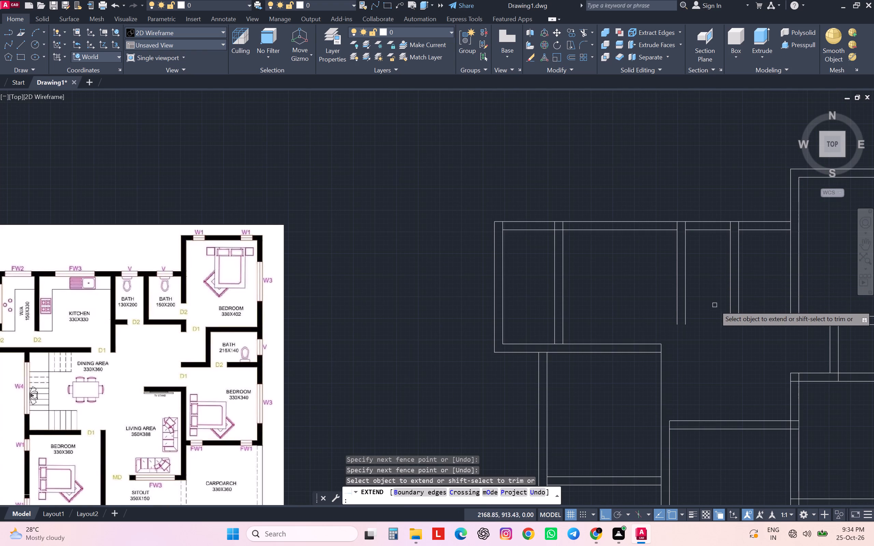
{"action": "key", "text": "Escape"}
{"action": "key", "text": "Escape"}
{"action": "key", "text": "Escape"}
{"action": "key", "text": "Escape"}
{"action": "key", "text": "Escape"}
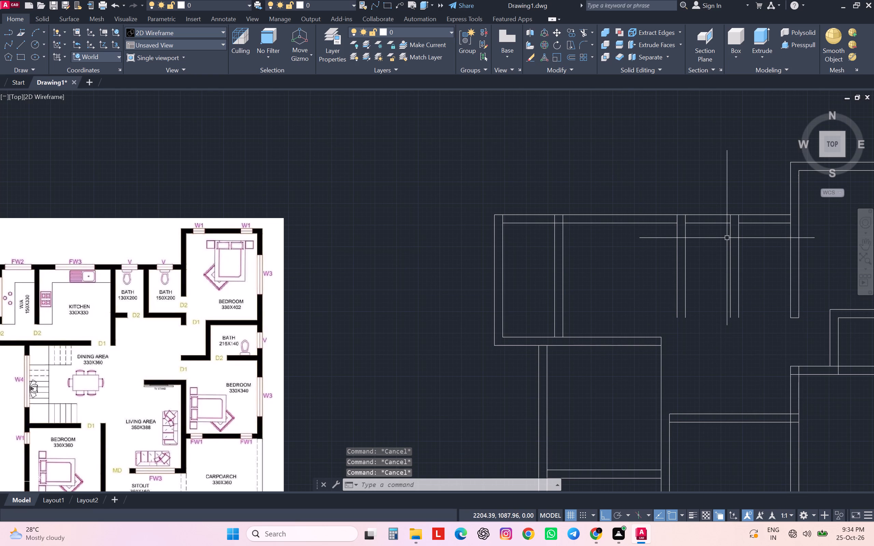
Offset the top wall's inner line 200 cm downward in both of the upper baths.
{"action": "left_click", "coordinate": [710, 230]}
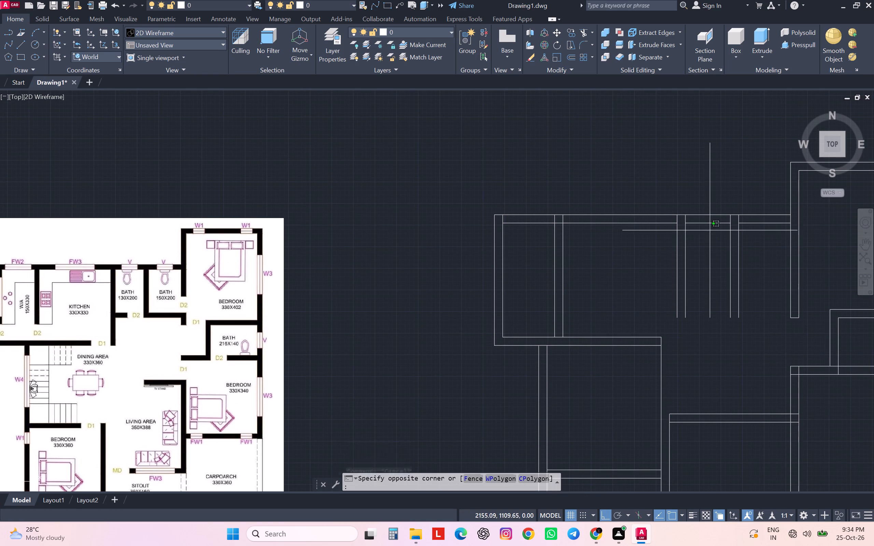
{"action": "left_click", "coordinate": [712, 225]}
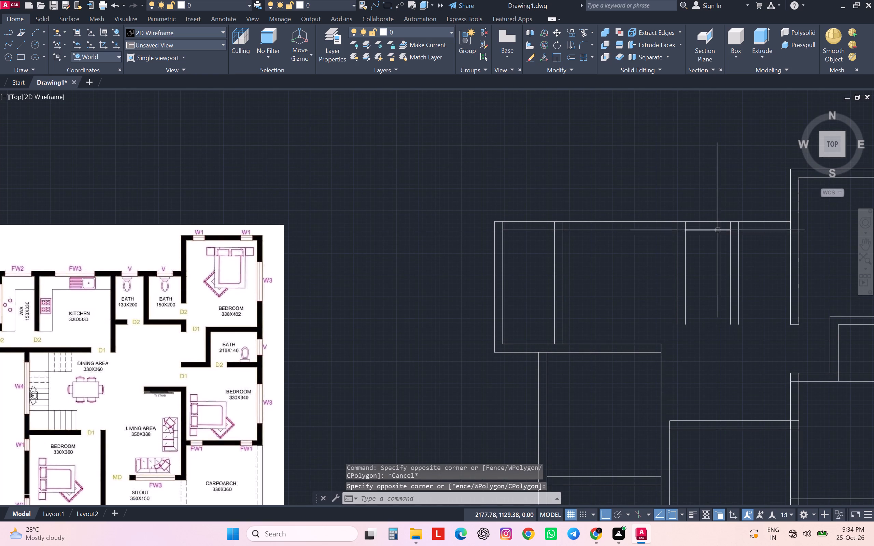
{"action": "left_click", "coordinate": [717, 229]}
{"action": "key", "text": "o"}
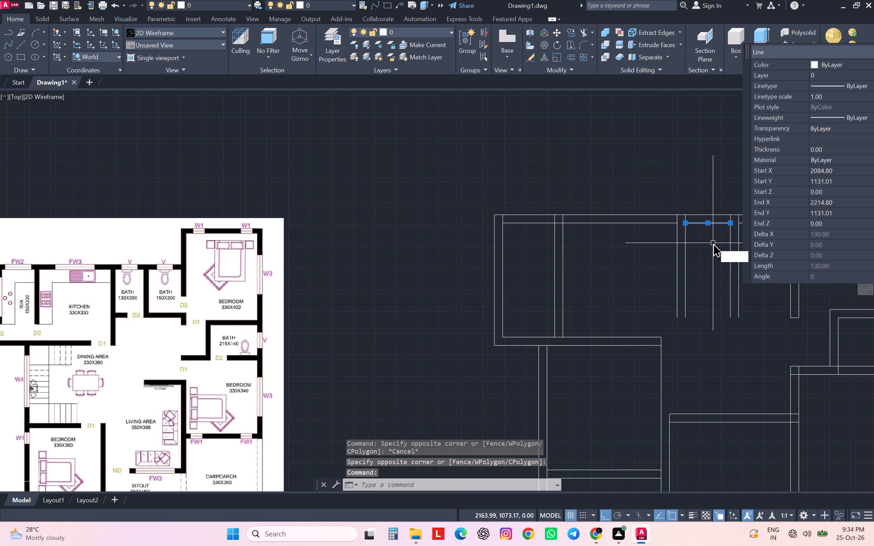
{"action": "key", "text": "Return"}
{"action": "type", "text": "200"}
{"action": "key", "text": "Return"}
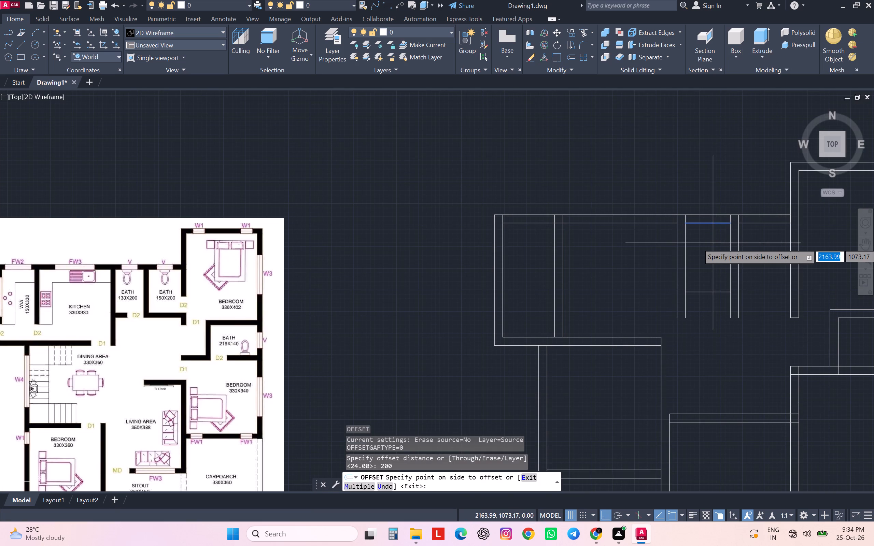
{"action": "left_click", "coordinate": [715, 298]}
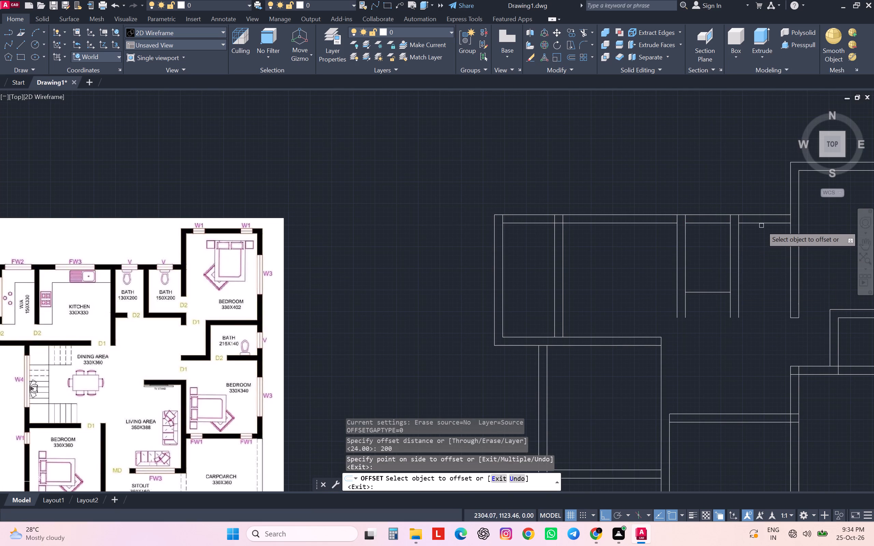
{"action": "left_click", "coordinate": [762, 224]}
{"action": "left_click", "coordinate": [775, 325]}
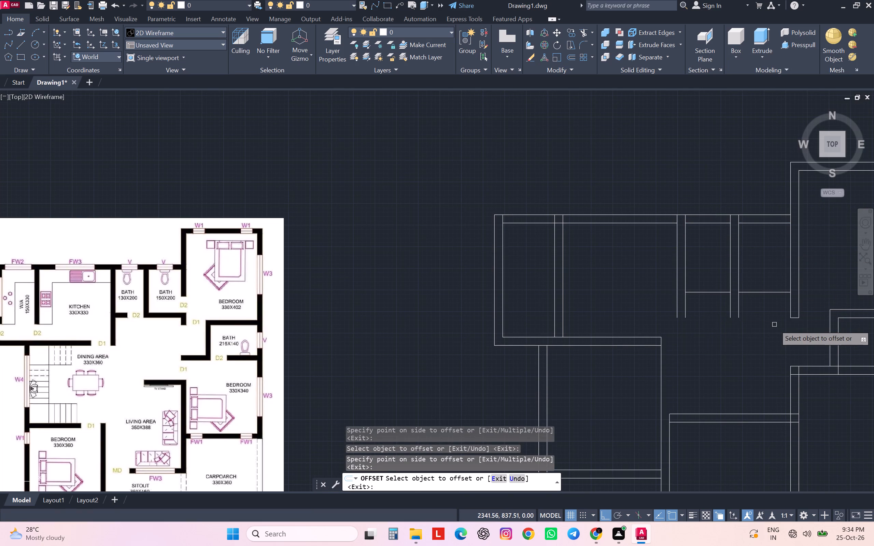
{"action": "key", "text": "Escape"}
{"action": "key", "text": "Escape"}
{"action": "key", "text": "Escape"}
{"action": "key", "text": "Escape"}
{"action": "key", "text": "Escape"}
Offset the bottom lines of both upper baths 24 cm downward to give their lower walls thickness.
{"action": "key", "text": "o"}
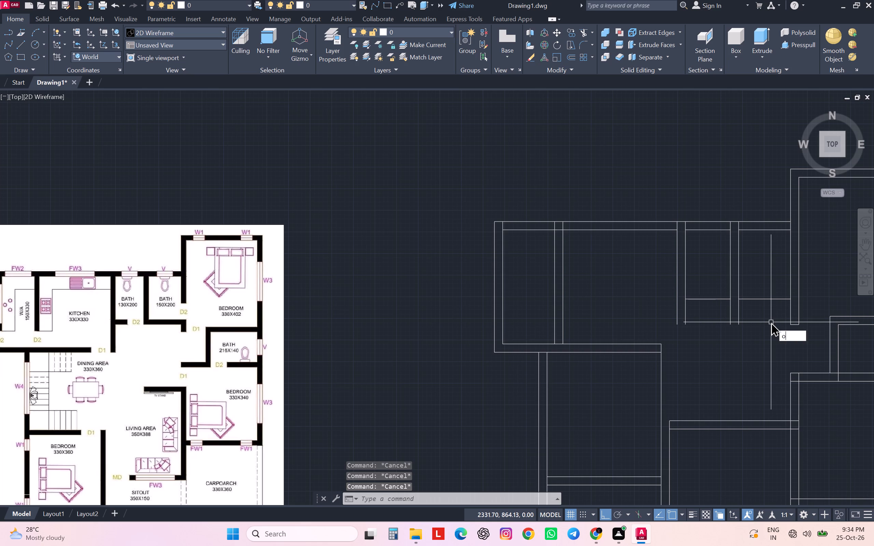
{"action": "key", "text": "Return"}
{"action": "type", "text": "24"}
{"action": "key", "text": "Return"}
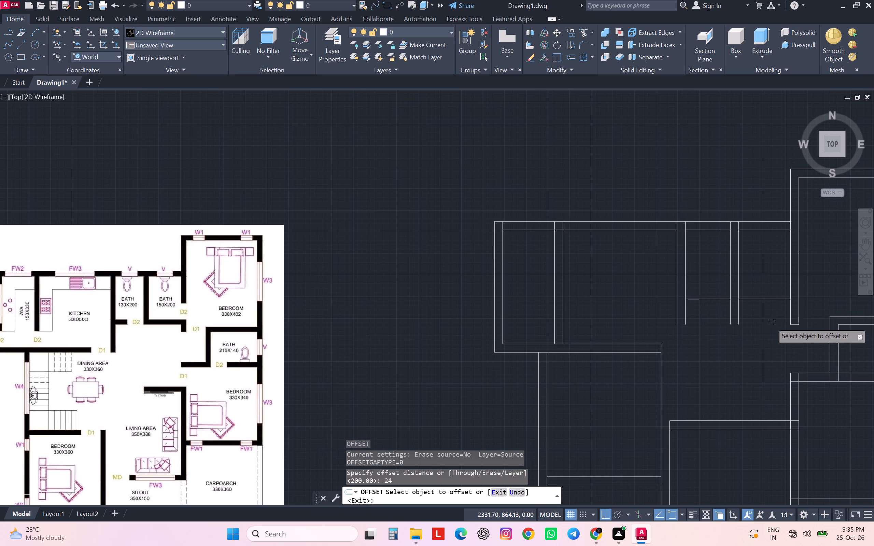
{"action": "left_click", "coordinate": [772, 297]}
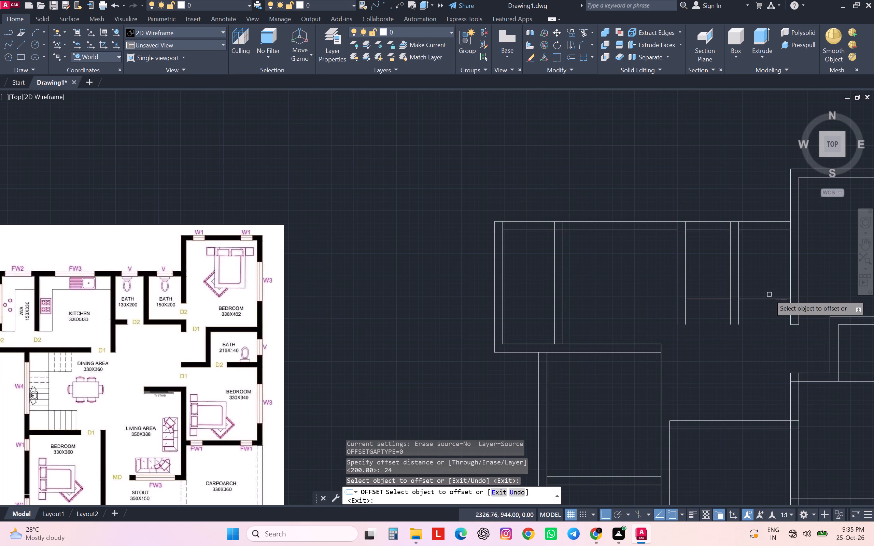
{"action": "left_click", "coordinate": [769, 298]}
{"action": "left_click", "coordinate": [775, 354]}
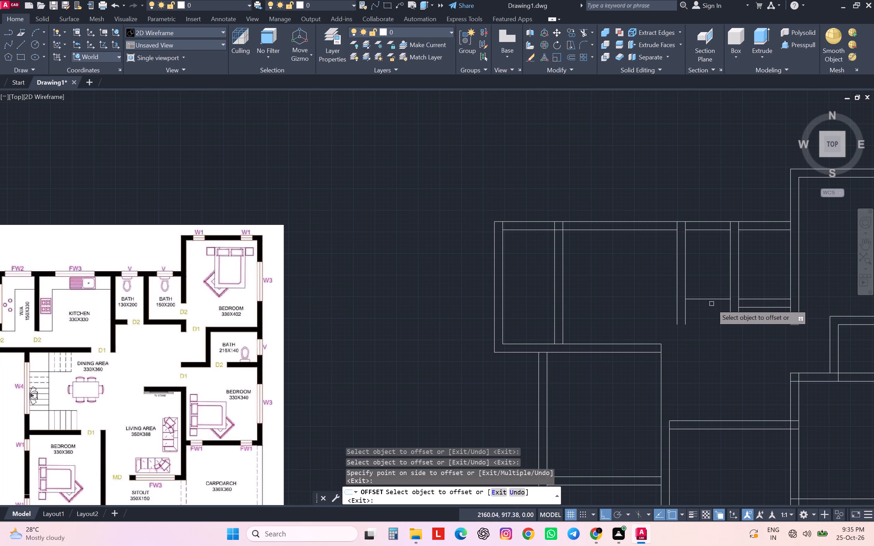
{"action": "left_click", "coordinate": [711, 300]}
{"action": "left_click", "coordinate": [712, 342]}
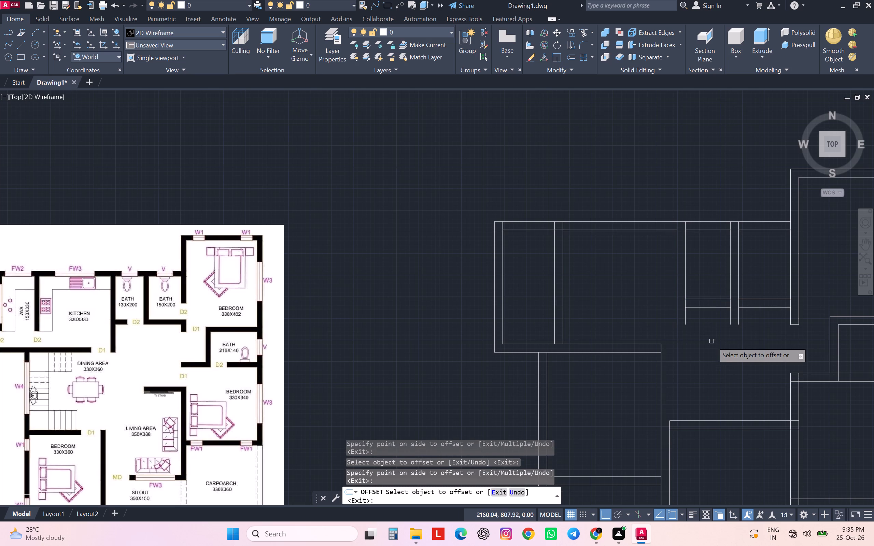
{"action": "key", "text": "Escape"}
{"action": "key", "text": "Escape"}
{"action": "key", "text": "Escape"}
{"action": "key", "text": "Escape"}
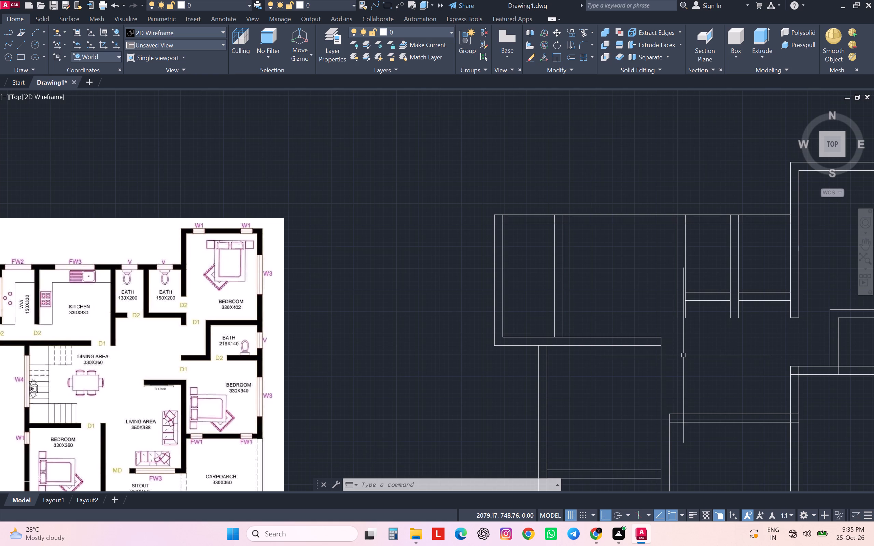
Draw a horizontal line from the lower right end of the wall below the kitchen to past the kitchen–bath wall.
{"action": "key", "text": "l"}
{"action": "key", "text": "Return"}
{"action": "left_click", "coordinate": [660, 348]}
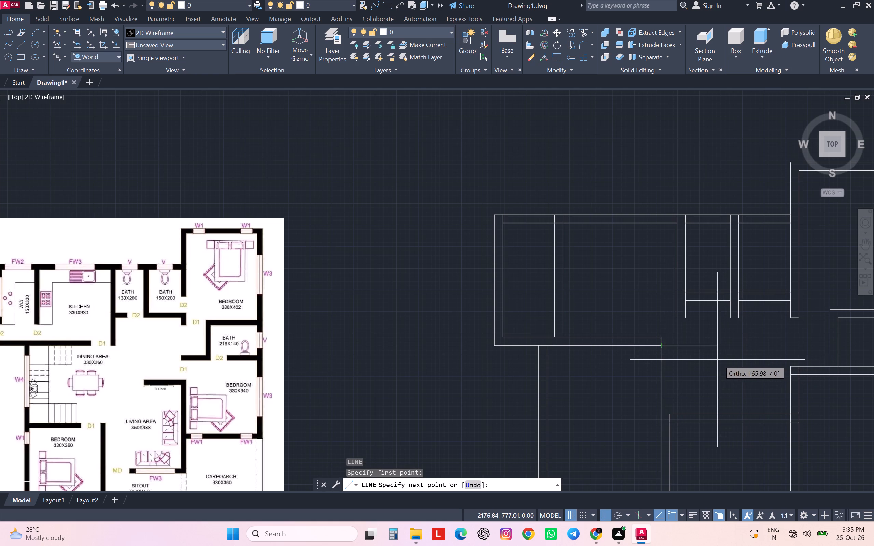
{"action": "left_click", "coordinate": [704, 356]}
{"action": "key", "text": "Escape"}
{"action": "key", "text": "Escape"}
{"action": "key", "text": "Escape"}
{"action": "key", "text": "Escape"}
Extend both lines of the kitchen–bath wall down to the new horizontal line.
{"action": "type", "text": "ex"}
{"action": "key", "text": "space"}
{"action": "left_click", "coordinate": [687, 324]}
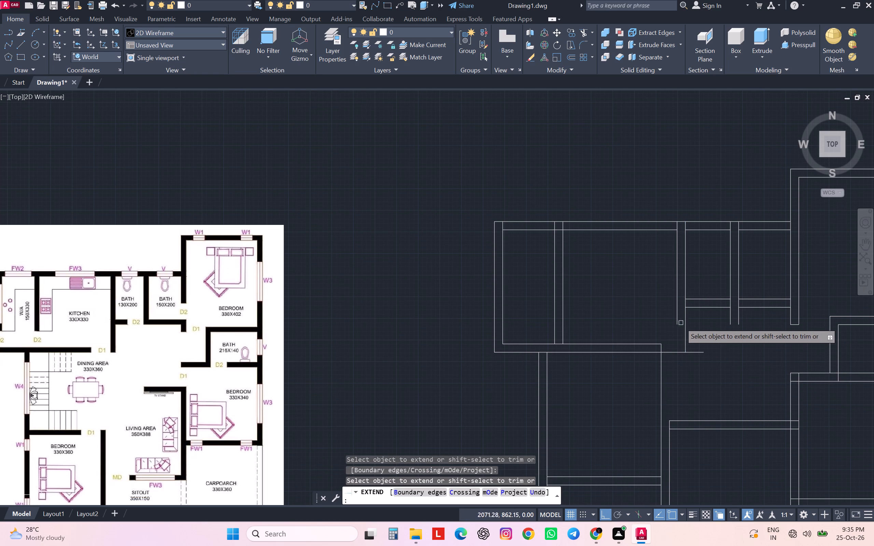
{"action": "left_click", "coordinate": [677, 320]}
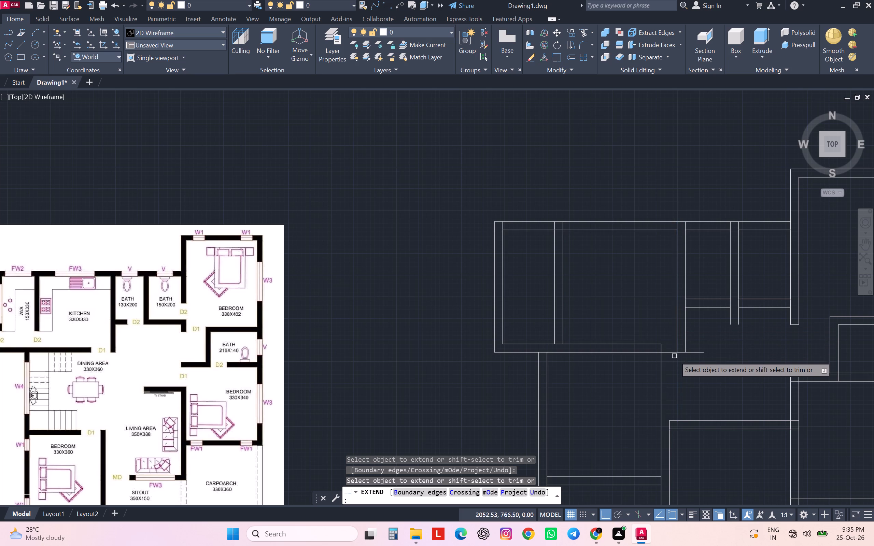
Trim the horizontal line on both sides of the kitchen–bath wall, leaving only the piece that closes the wall end.
{"action": "left_click", "coordinate": [673, 354], "text": "shift"}
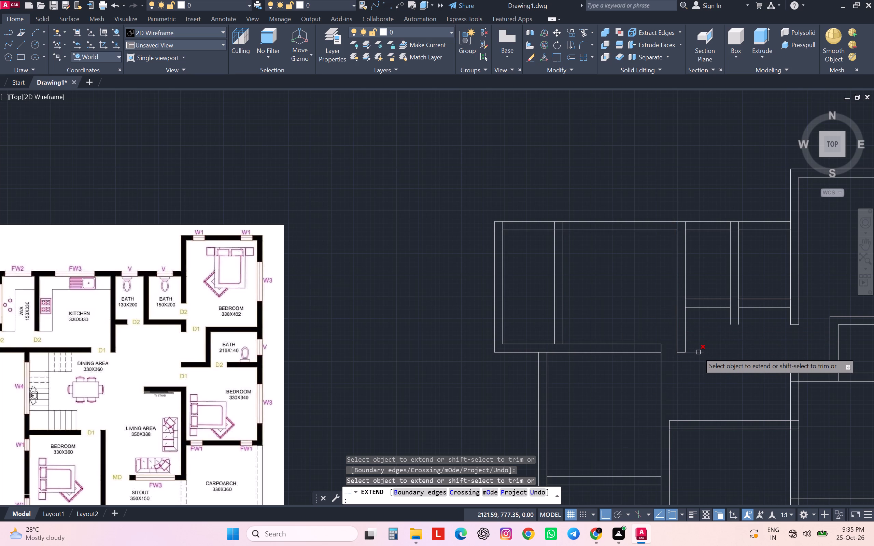
{"action": "left_click", "coordinate": [698, 352], "text": "shift"}
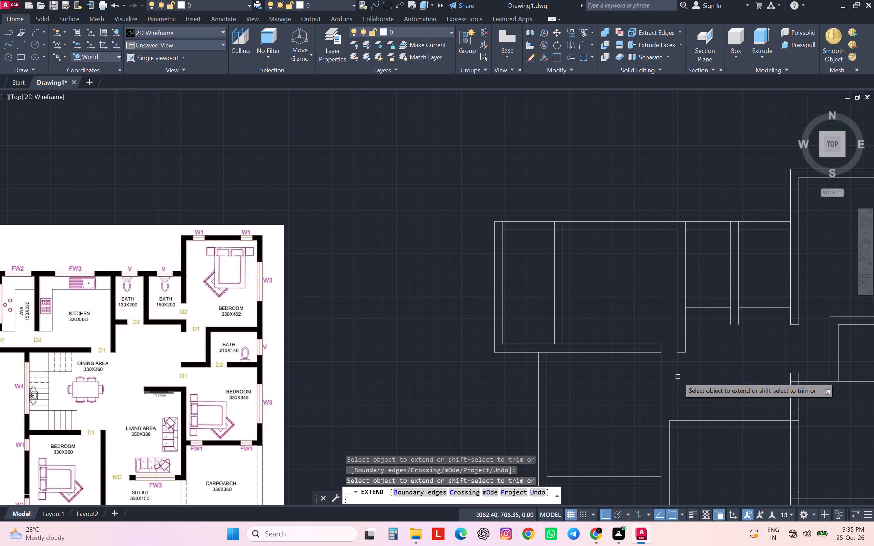
Trim the vertical line crossing the dining area between the wall below the kitchen and the lower-left bedroom's top wall.
{"action": "left_click_drag", "start_coordinate": [670, 384], "coordinate": [667, 385]}
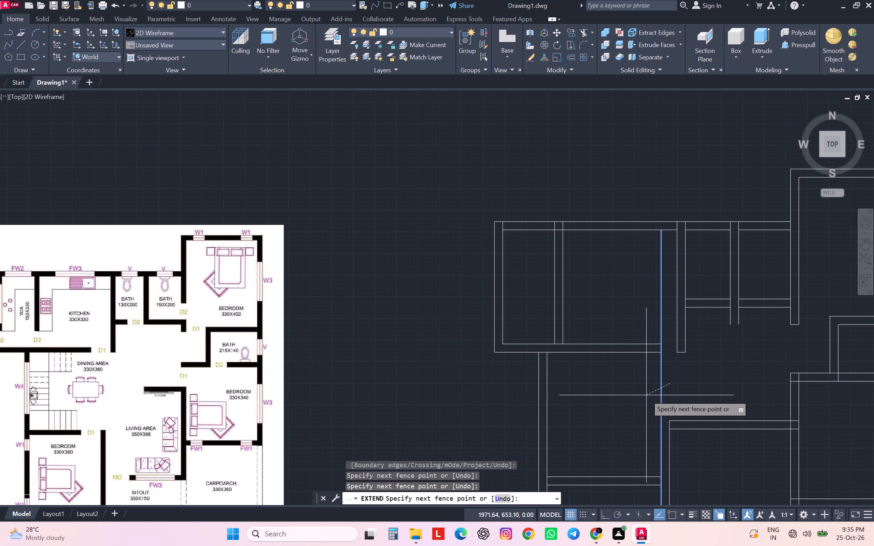
{"action": "left_click", "coordinate": [647, 395], "text": "shift"}
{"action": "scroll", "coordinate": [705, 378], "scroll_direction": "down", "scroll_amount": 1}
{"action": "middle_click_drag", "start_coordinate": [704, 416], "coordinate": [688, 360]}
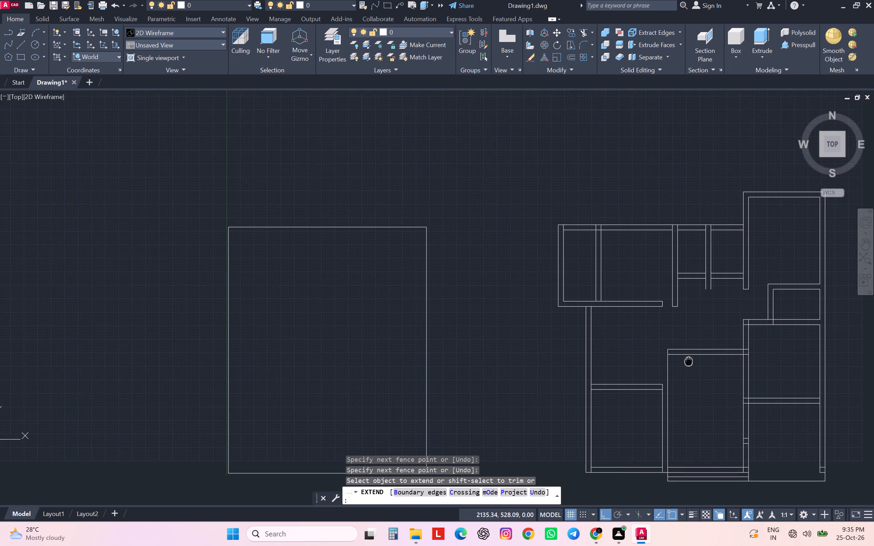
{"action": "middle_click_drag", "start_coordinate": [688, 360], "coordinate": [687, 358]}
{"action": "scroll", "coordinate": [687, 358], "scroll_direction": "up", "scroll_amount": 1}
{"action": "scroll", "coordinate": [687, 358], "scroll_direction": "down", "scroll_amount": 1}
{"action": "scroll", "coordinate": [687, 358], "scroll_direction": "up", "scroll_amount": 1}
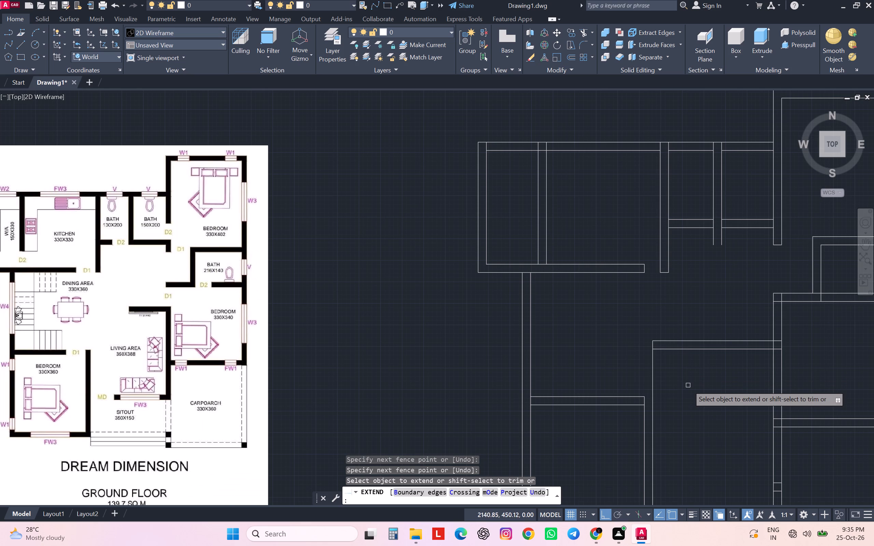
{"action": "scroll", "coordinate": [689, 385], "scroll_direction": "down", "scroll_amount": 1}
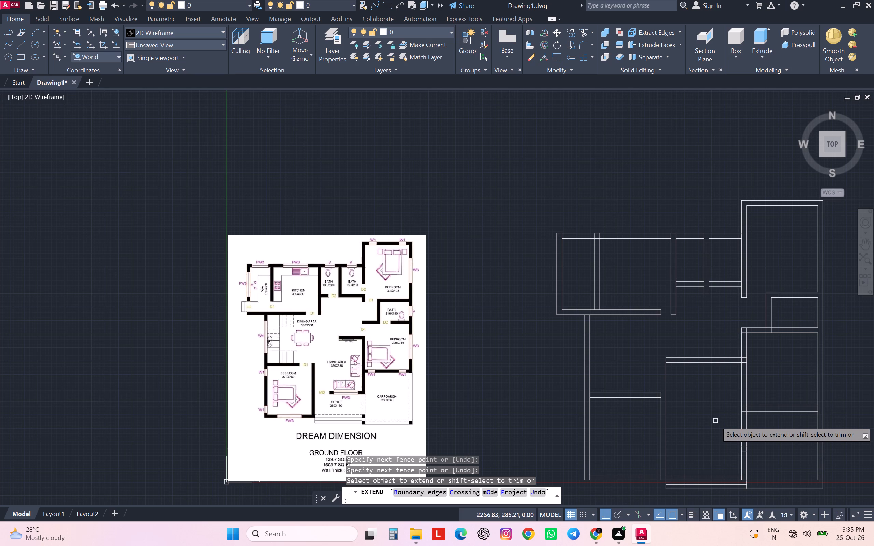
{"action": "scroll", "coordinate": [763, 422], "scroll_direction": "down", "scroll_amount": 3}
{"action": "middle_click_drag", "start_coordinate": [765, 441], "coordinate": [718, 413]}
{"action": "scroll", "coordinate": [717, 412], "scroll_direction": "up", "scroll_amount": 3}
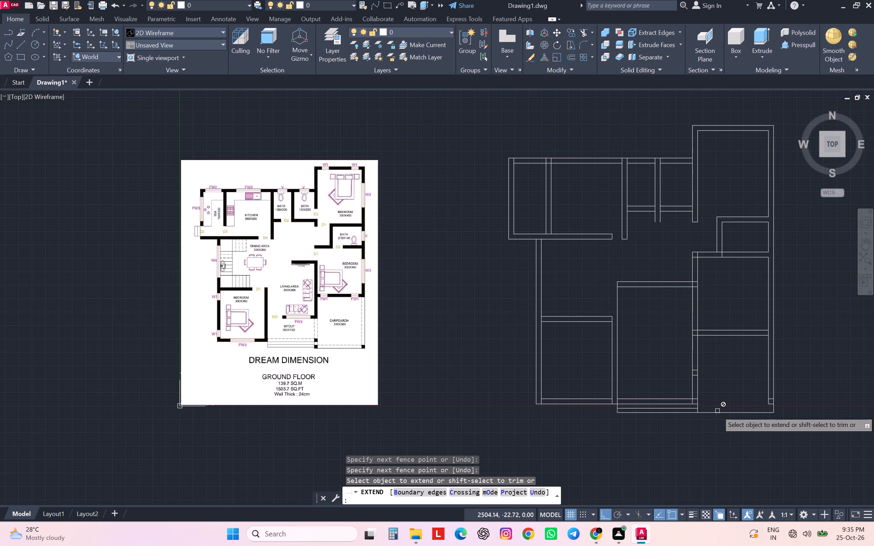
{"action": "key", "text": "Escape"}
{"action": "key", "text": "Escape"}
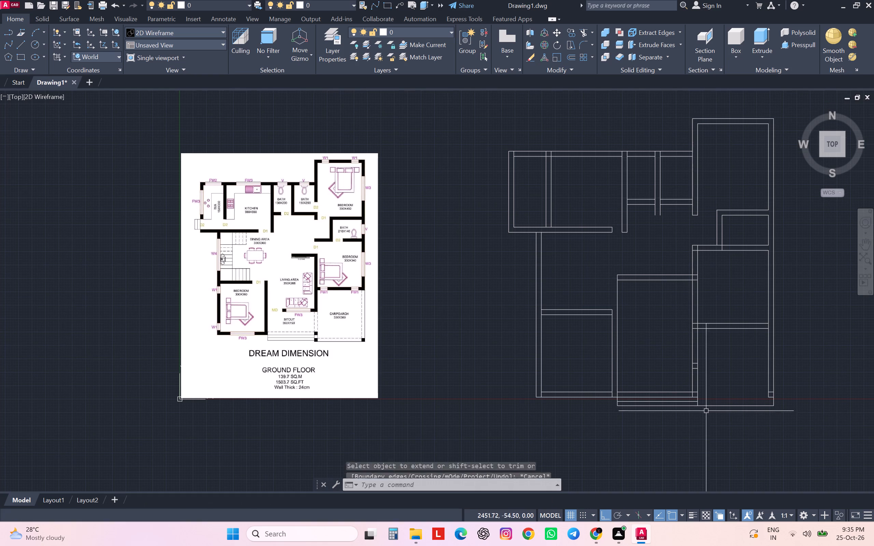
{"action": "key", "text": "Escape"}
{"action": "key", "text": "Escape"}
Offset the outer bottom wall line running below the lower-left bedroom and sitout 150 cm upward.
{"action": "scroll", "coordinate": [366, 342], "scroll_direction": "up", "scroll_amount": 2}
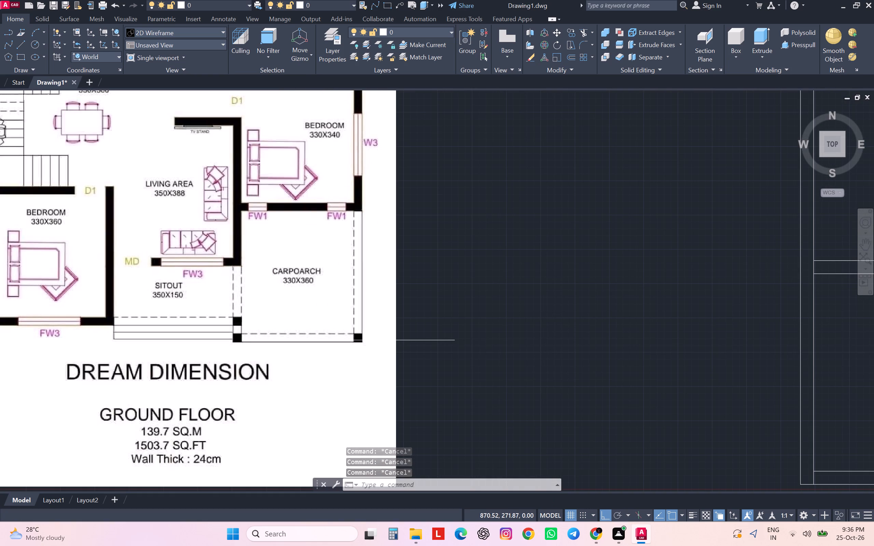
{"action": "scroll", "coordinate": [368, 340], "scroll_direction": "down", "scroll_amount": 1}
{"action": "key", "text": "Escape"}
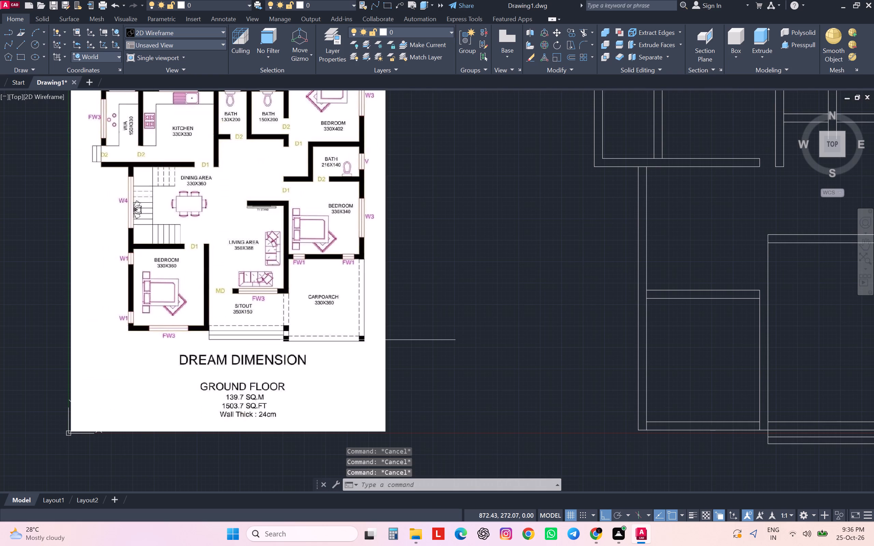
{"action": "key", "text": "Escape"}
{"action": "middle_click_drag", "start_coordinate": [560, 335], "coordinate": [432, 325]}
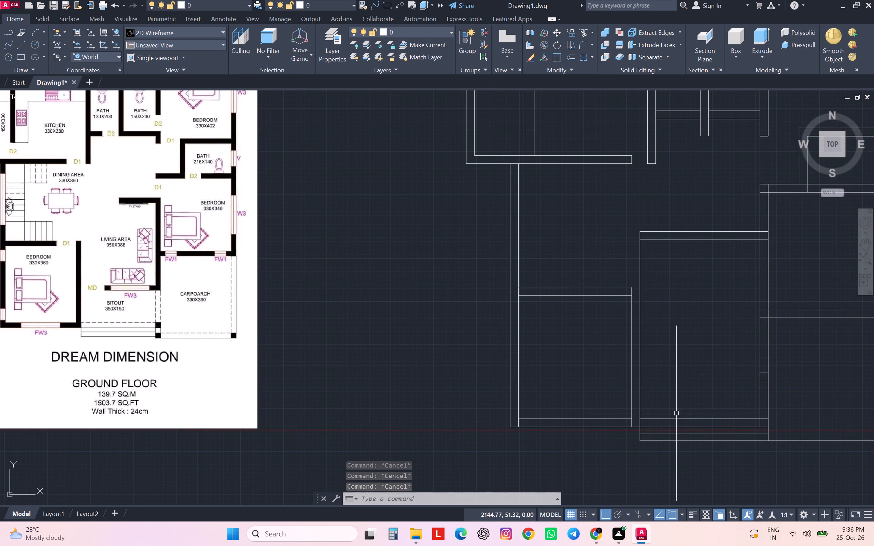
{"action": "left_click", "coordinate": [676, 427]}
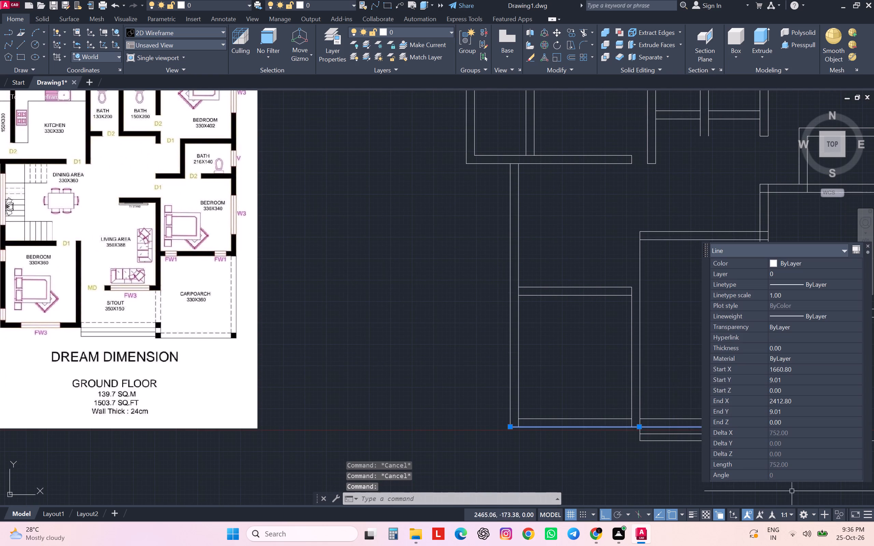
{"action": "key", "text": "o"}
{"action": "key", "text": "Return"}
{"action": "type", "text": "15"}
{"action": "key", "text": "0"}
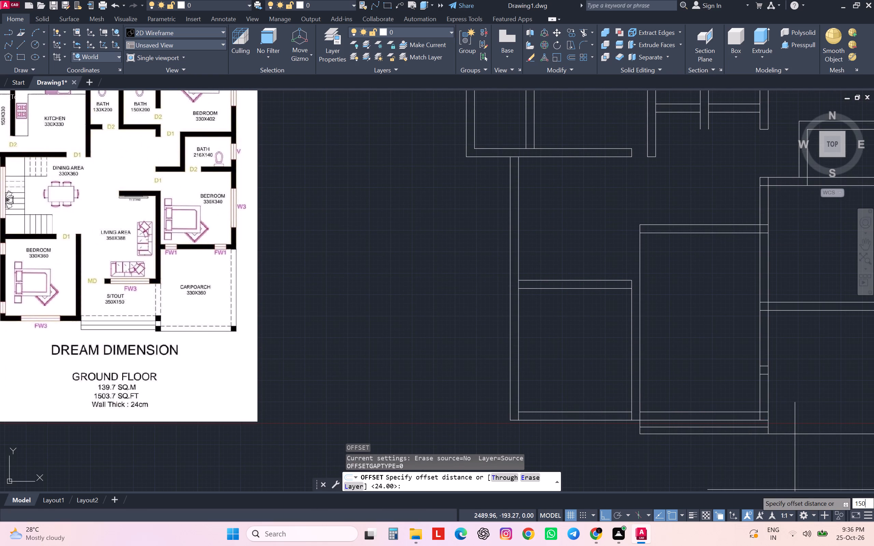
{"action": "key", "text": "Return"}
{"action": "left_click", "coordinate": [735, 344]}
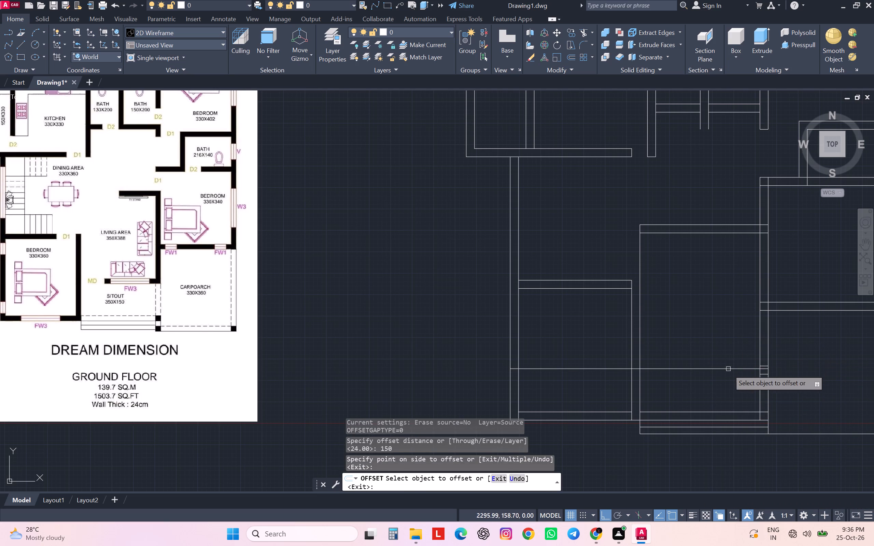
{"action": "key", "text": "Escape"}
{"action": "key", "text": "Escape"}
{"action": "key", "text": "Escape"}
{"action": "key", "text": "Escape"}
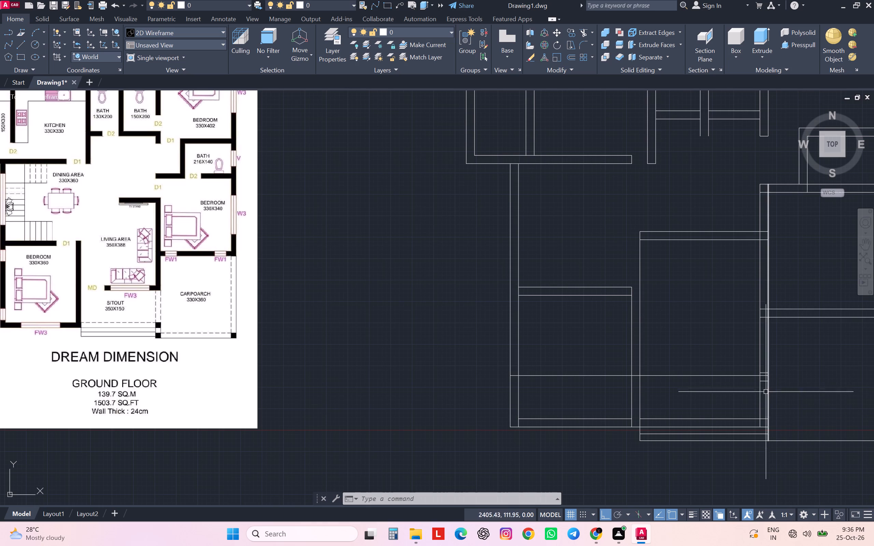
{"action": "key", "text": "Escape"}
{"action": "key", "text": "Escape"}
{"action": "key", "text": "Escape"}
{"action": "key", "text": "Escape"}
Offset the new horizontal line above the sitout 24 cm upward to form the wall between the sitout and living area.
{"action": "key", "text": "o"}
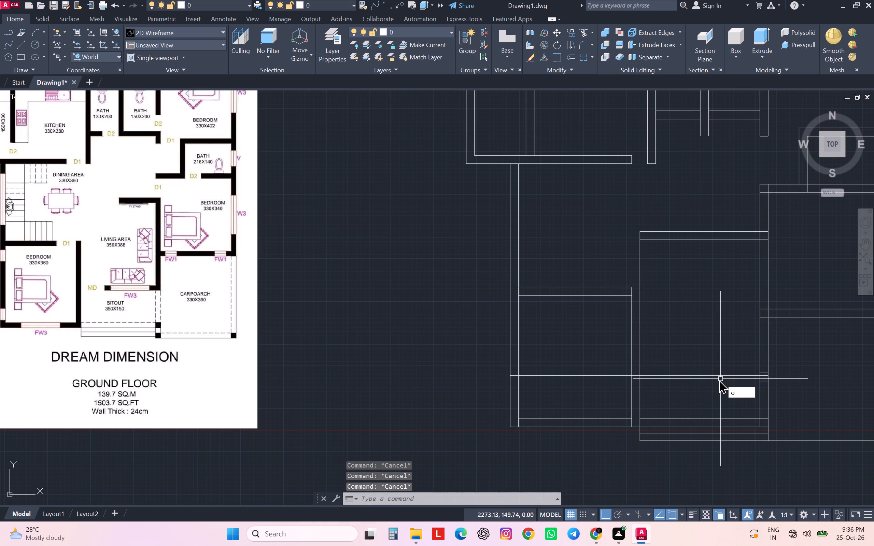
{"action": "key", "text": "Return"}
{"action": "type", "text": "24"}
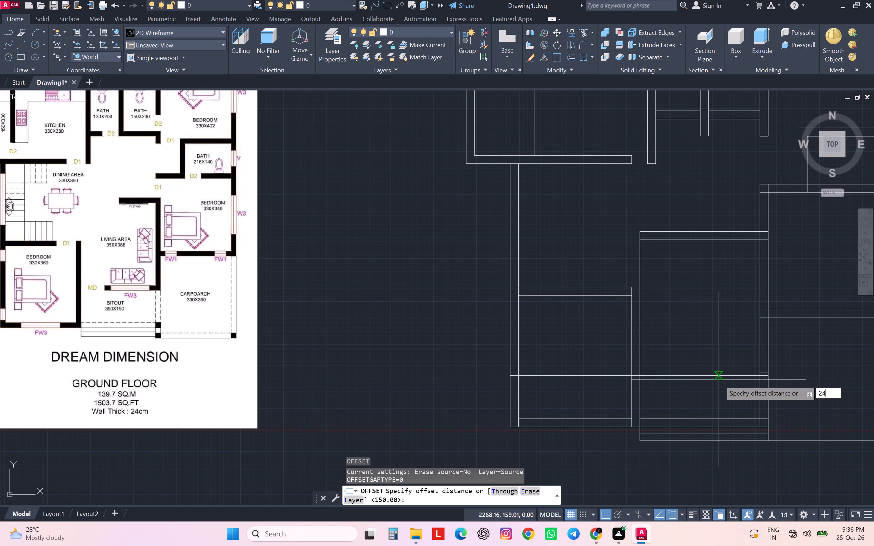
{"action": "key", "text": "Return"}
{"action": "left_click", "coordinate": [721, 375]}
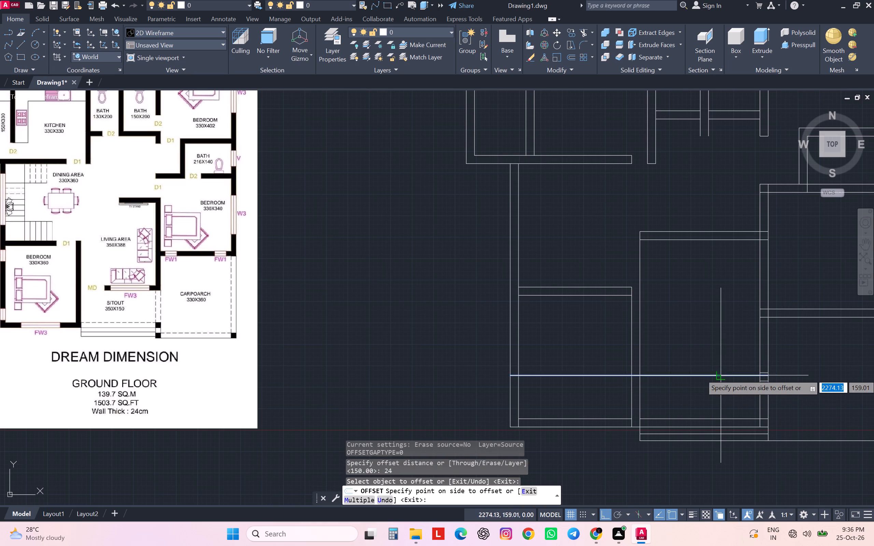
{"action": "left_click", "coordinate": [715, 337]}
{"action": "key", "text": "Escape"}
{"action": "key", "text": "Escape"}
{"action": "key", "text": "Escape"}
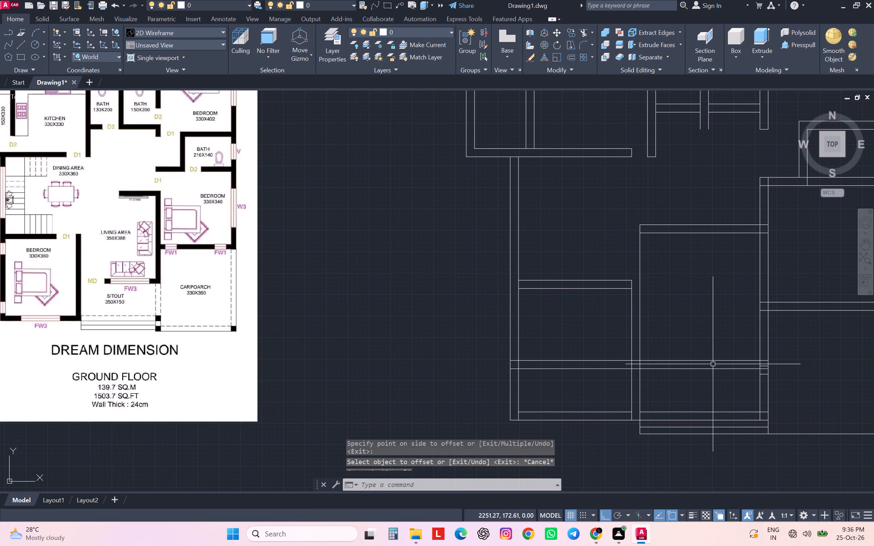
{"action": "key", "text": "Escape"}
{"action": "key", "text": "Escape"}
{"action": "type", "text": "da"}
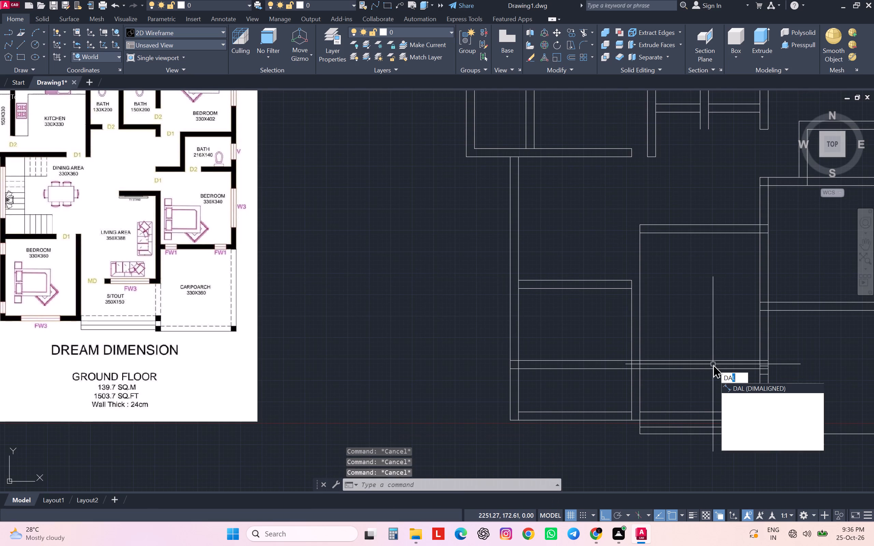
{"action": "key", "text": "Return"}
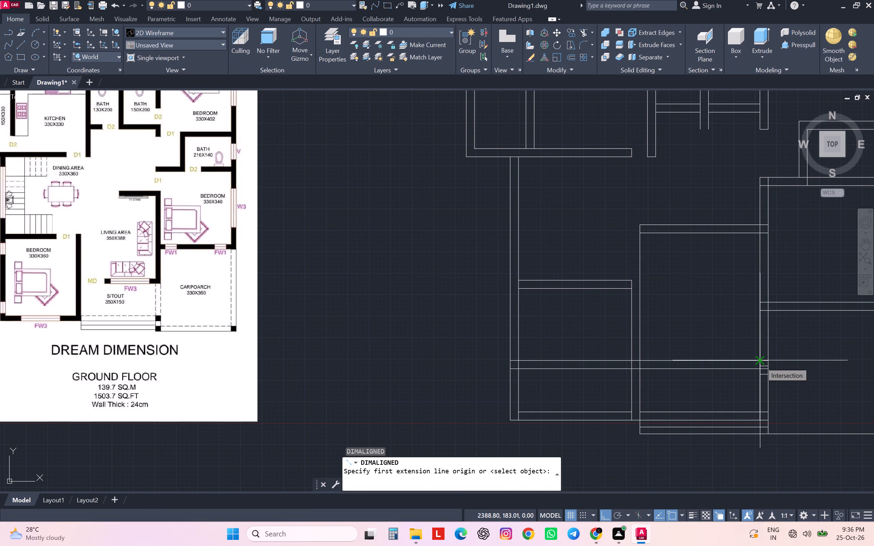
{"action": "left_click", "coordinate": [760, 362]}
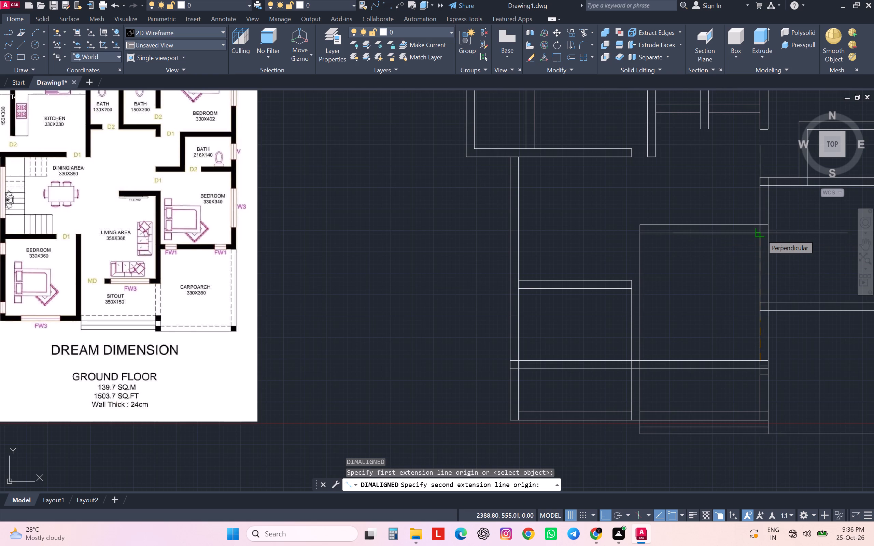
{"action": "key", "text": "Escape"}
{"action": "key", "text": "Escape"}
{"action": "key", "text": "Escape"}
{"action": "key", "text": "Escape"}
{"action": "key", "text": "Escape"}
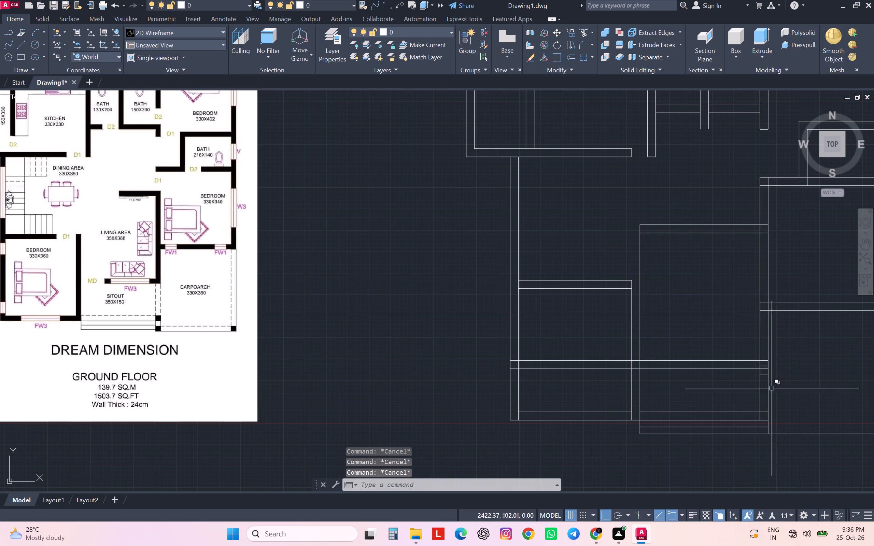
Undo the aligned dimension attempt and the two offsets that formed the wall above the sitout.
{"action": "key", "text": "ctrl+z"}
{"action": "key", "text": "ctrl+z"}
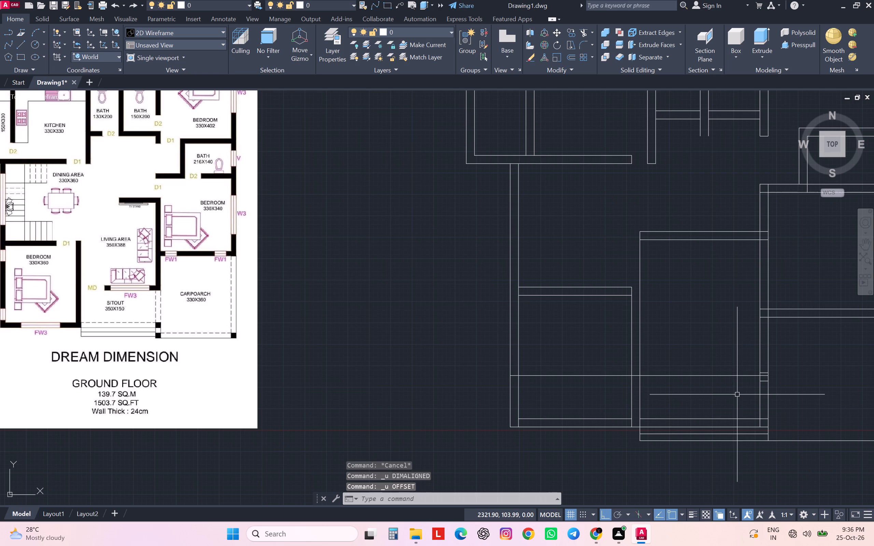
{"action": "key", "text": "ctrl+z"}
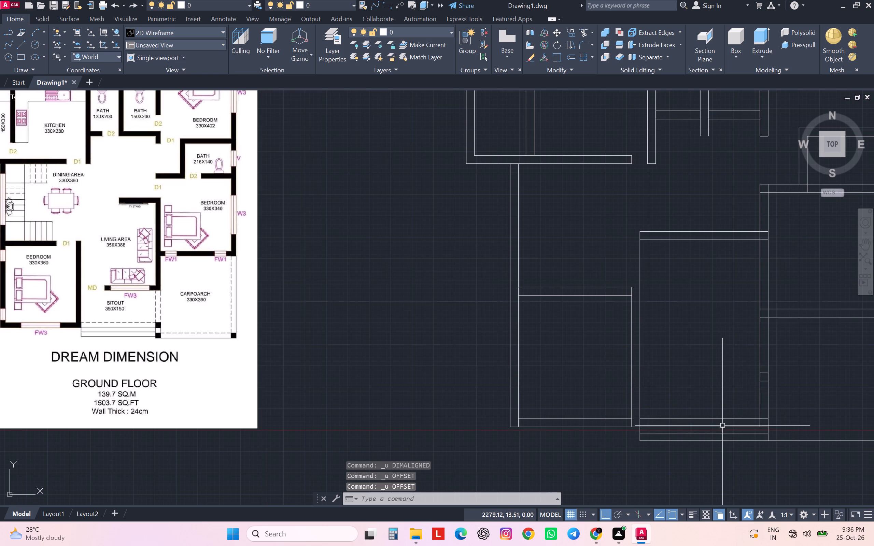
Offset the outer bottom wall line below the lower-left bedroom and sitout 150 cm upward to set the sitout depth.
{"action": "left_click", "coordinate": [722, 427]}
{"action": "key", "text": "o"}
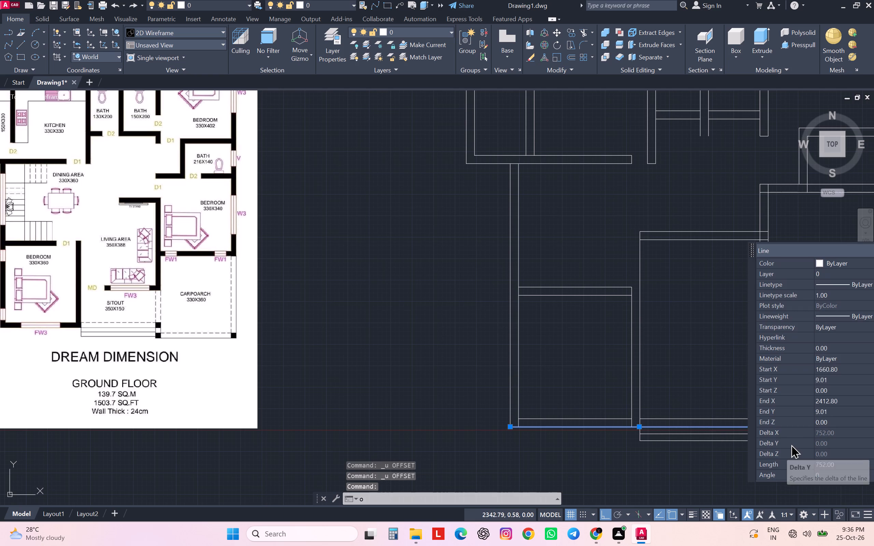
{"action": "key", "text": "Return"}
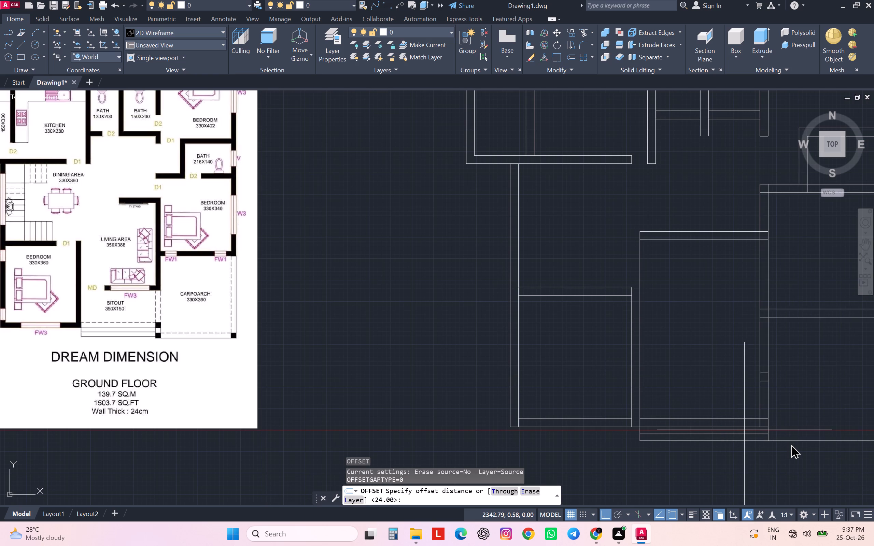
{"action": "type", "text": "150"}
{"action": "key", "text": "Return"}
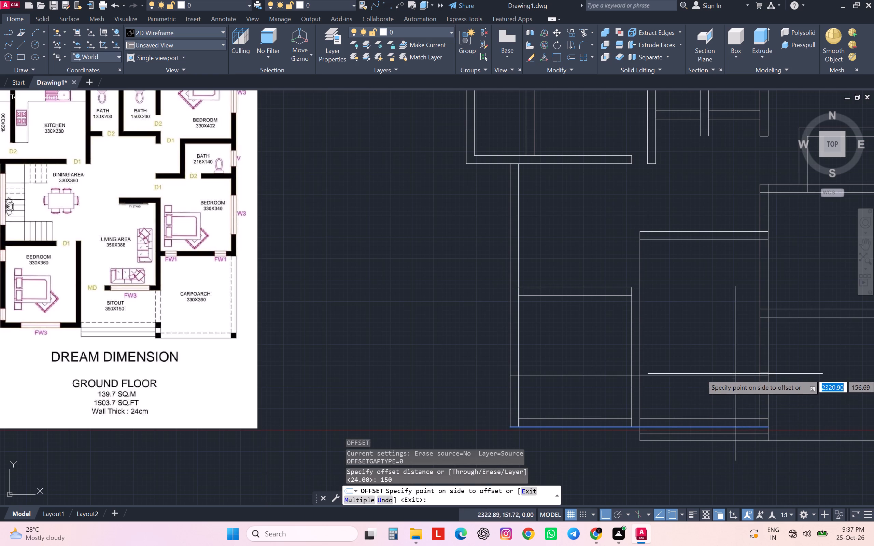
{"action": "left_click", "coordinate": [728, 359]}
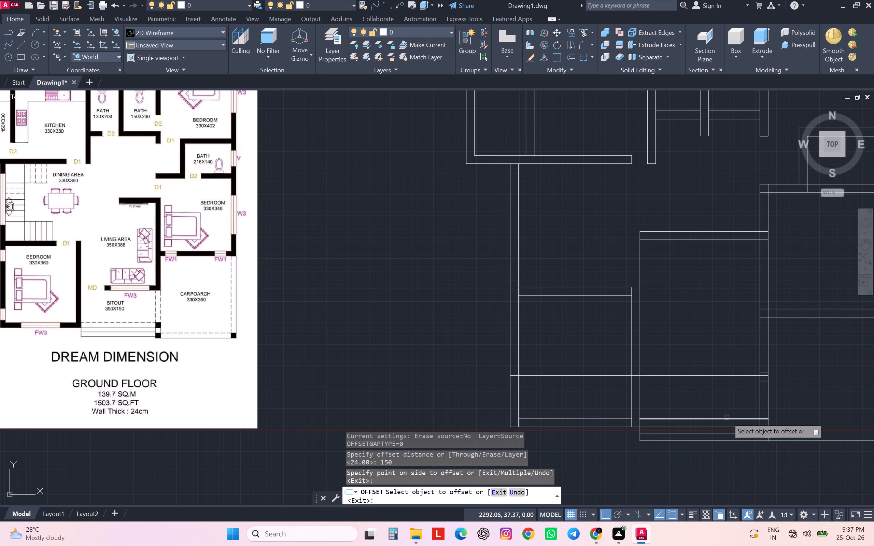
{"action": "left_click", "coordinate": [712, 375]}
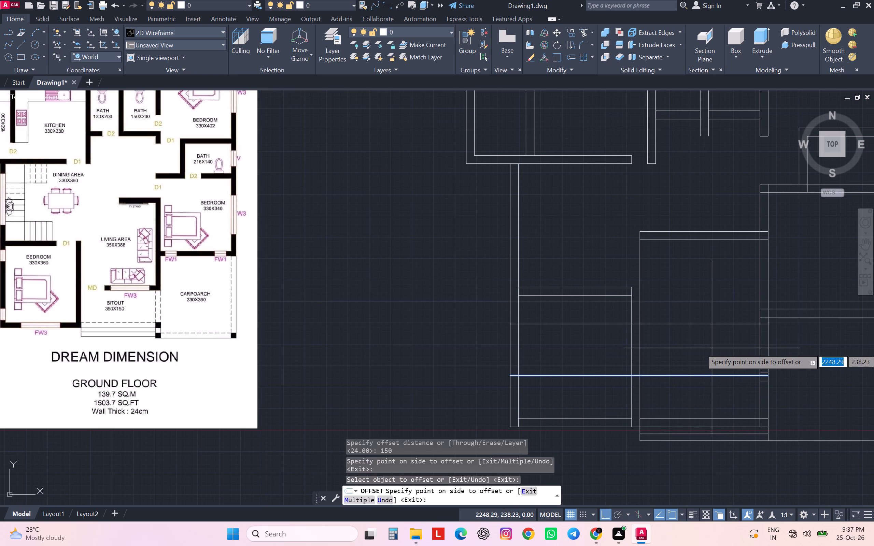
{"action": "key", "text": "Escape"}
{"action": "key", "text": "Escape"}
{"action": "key", "text": "Escape"}
{"action": "key", "text": "Escape"}
{"action": "key", "text": "Escape"}
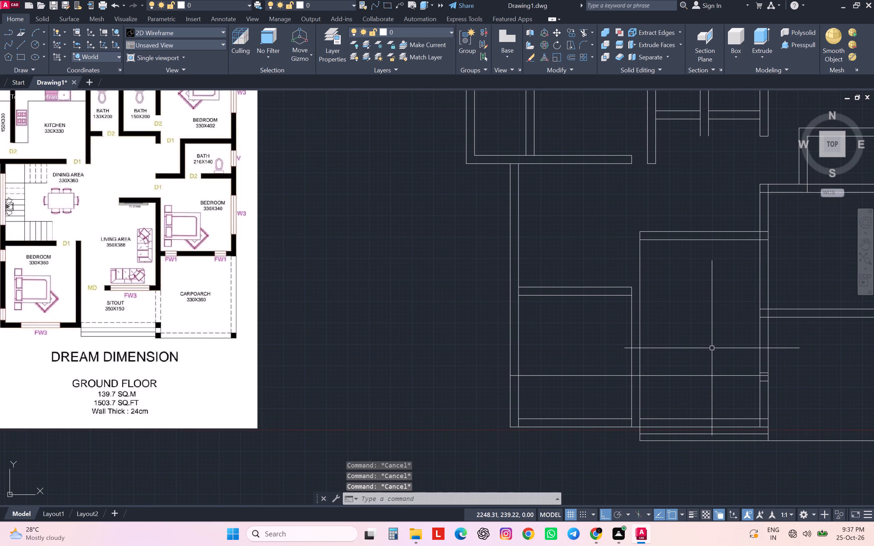
Offset the new horizontal line above the sitout 24 cm upward to give the sitout–living area wall its thickness.
{"action": "key", "text": "o"}
{"action": "key", "text": "Return"}
{"action": "type", "text": "24"}
{"action": "key", "text": "Return"}
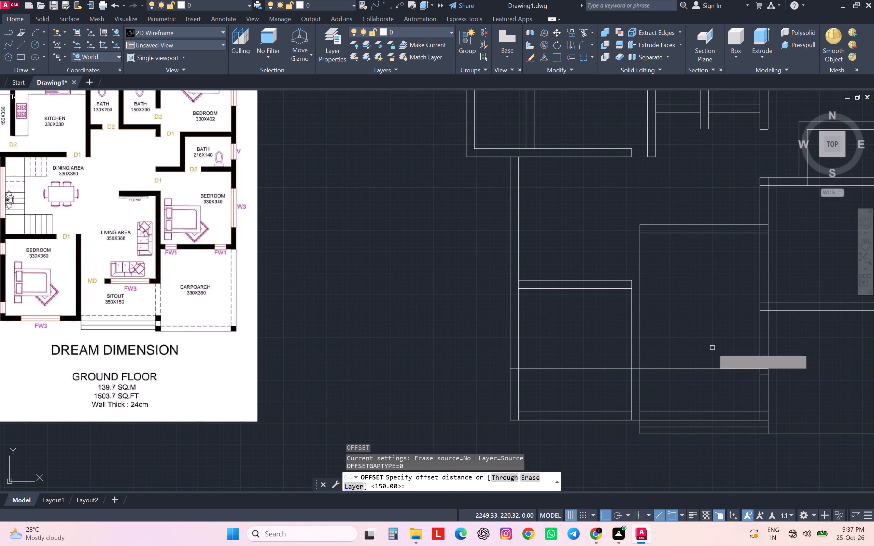
{"action": "left_click", "coordinate": [709, 368]}
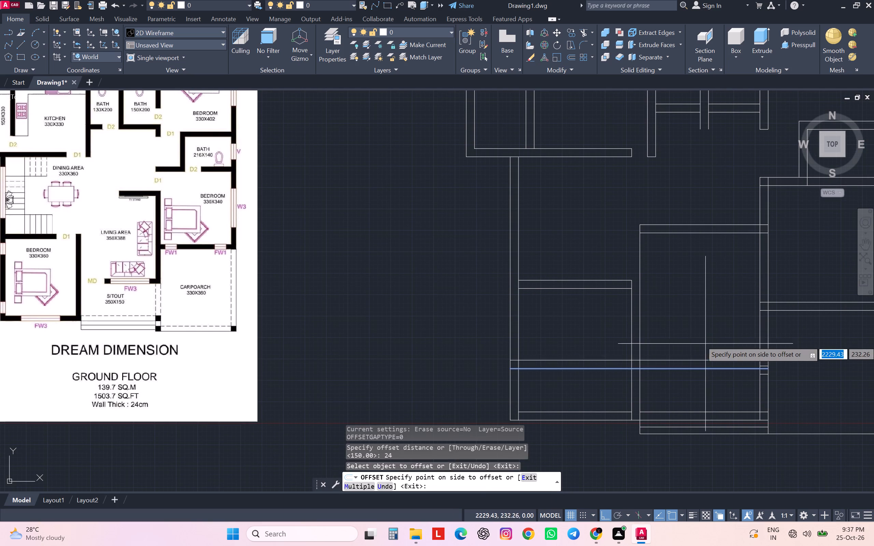
{"action": "left_click", "coordinate": [705, 335]}
{"action": "key", "text": "Escape"}
{"action": "key", "text": "Escape"}
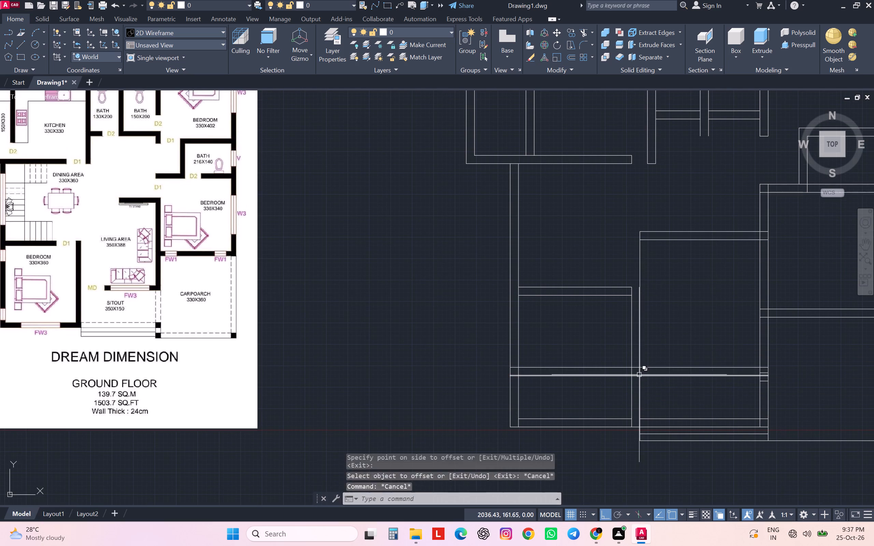
{"action": "key", "text": "Escape"}
{"action": "key", "text": "Escape"}
{"action": "key", "text": "Escape"}
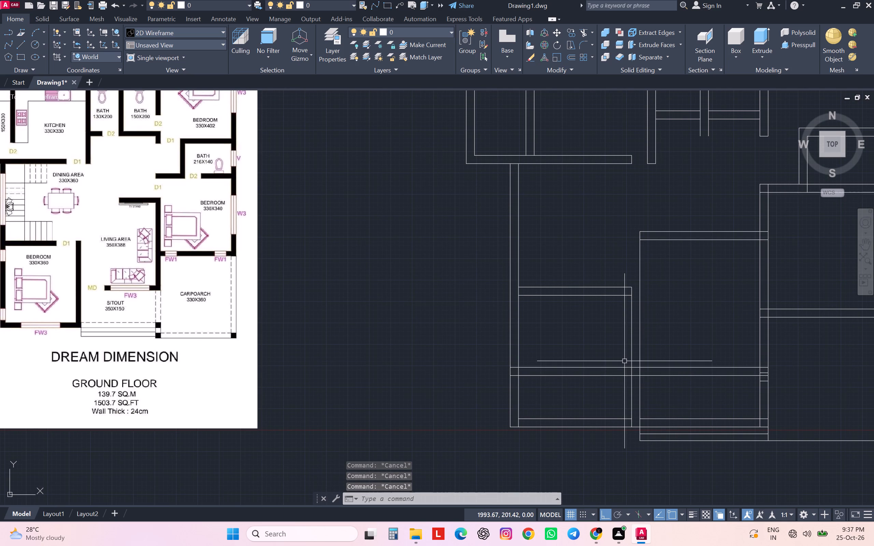
Trim both lines of the new sitout–living wall where they cross the lower-left bedroom and its right wall.
{"action": "type", "text": "tr"}
{"action": "key", "text": "space"}
{"action": "scroll", "coordinate": [629, 367], "scroll_direction": "up", "scroll_amount": 1}
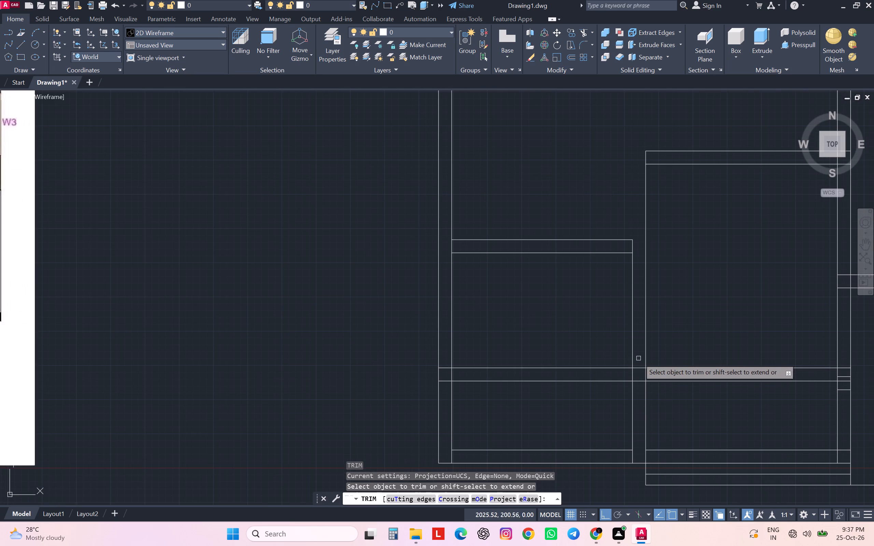
{"action": "left_click", "coordinate": [638, 358]}
{"action": "left_click", "coordinate": [639, 395]}
{"action": "left_click", "coordinate": [609, 360]}
{"action": "left_click", "coordinate": [609, 386]}
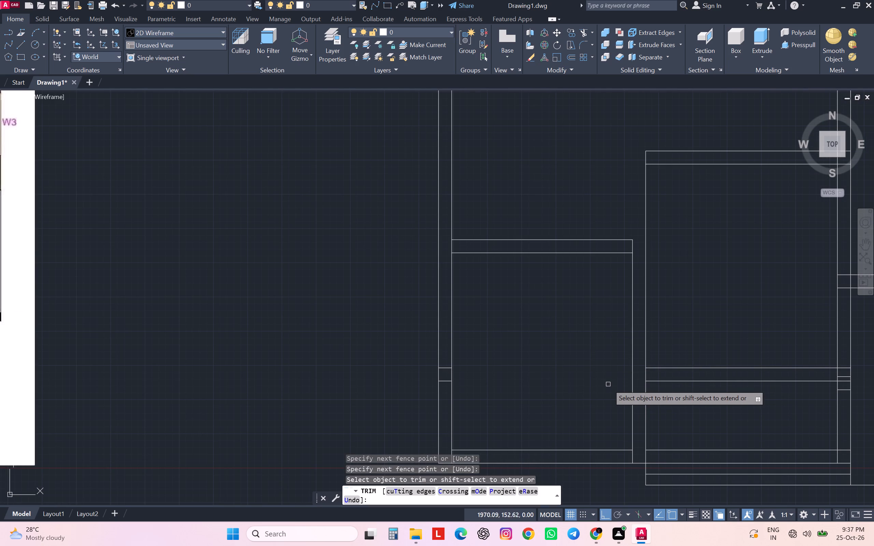
{"action": "scroll", "coordinate": [609, 382], "scroll_direction": "down", "scroll_amount": 1}
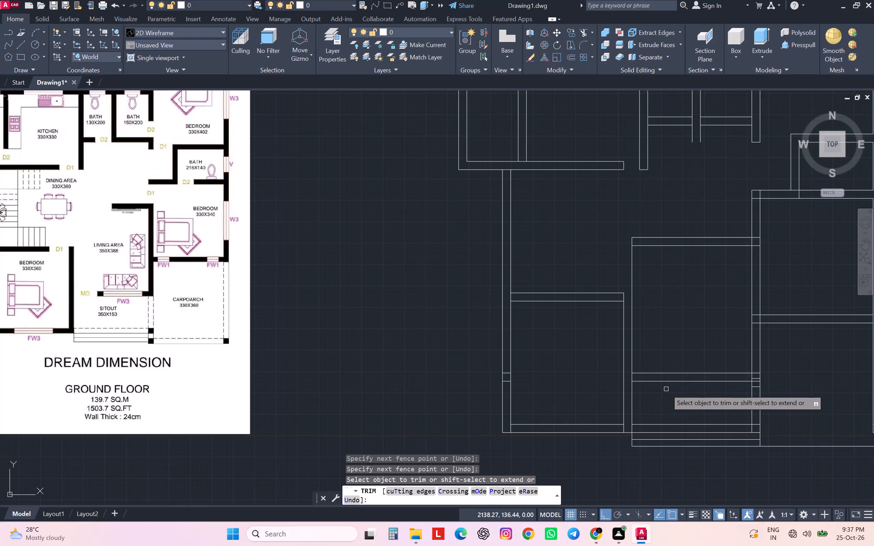
{"action": "middle_click", "coordinate": [666, 389]}
{"action": "key", "text": "Escape"}
{"action": "key", "text": "Escape"}
{"action": "key", "text": "Escape"}
{"action": "key", "text": "Escape"}
{"action": "key", "text": "Escape"}
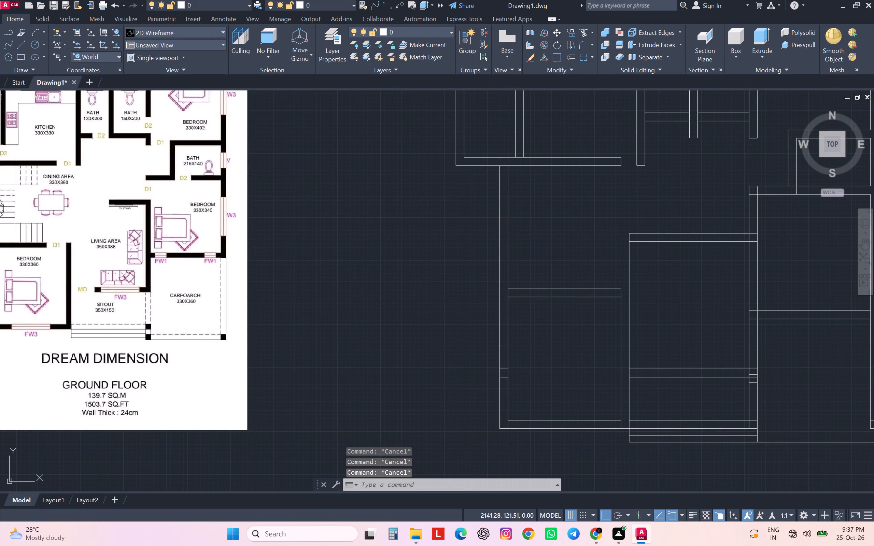
Offset the upper line of the sitout–living wall 388 cm upward to mark the living area's depth.
{"action": "key", "text": "o"}
{"action": "key", "text": "Return"}
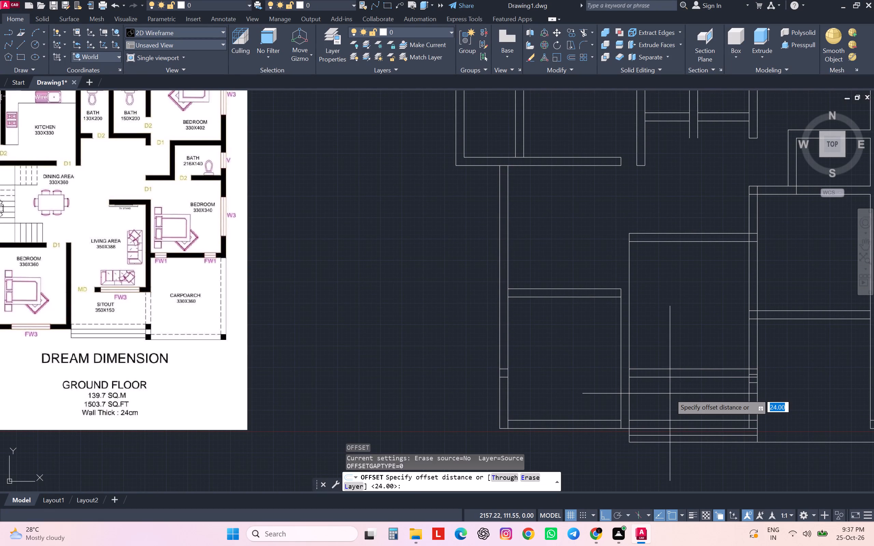
{"action": "type", "text": "388"}
{"action": "key", "text": "Return"}
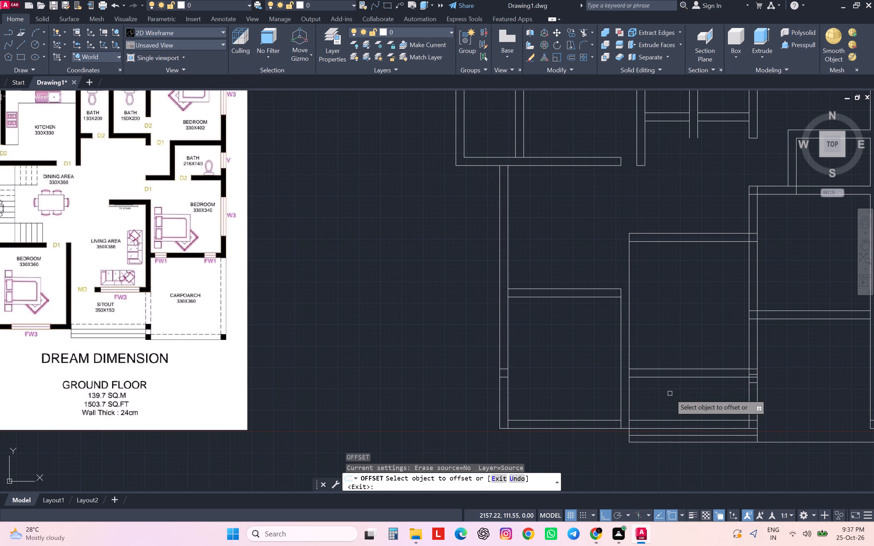
{"action": "left_click", "coordinate": [683, 370]}
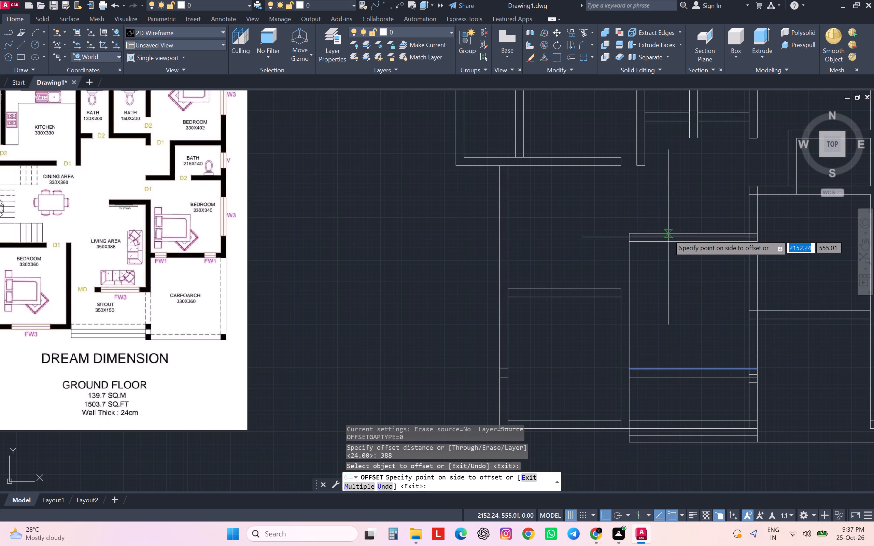
{"action": "left_click", "coordinate": [667, 208]}
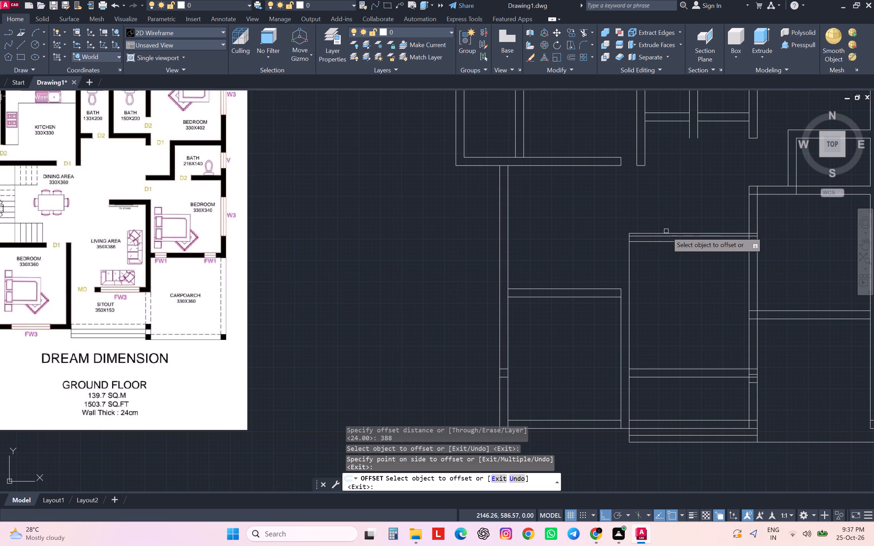
{"action": "key", "text": "Escape"}
{"action": "key", "text": "Escape"}
{"action": "key", "text": "Escape"}
{"action": "key", "text": "Escape"}
{"action": "key", "text": "Escape"}
Offset the top line of the existing wall above the living area 24 cm upward.
{"action": "key", "text": "o"}
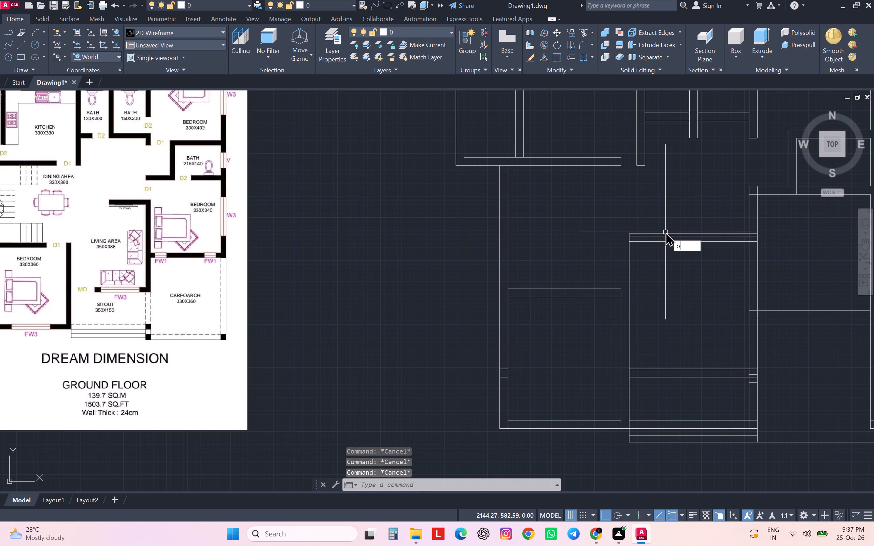
{"action": "key", "text": "Return"}
{"action": "type", "text": "24"}
{"action": "key", "text": "Return"}
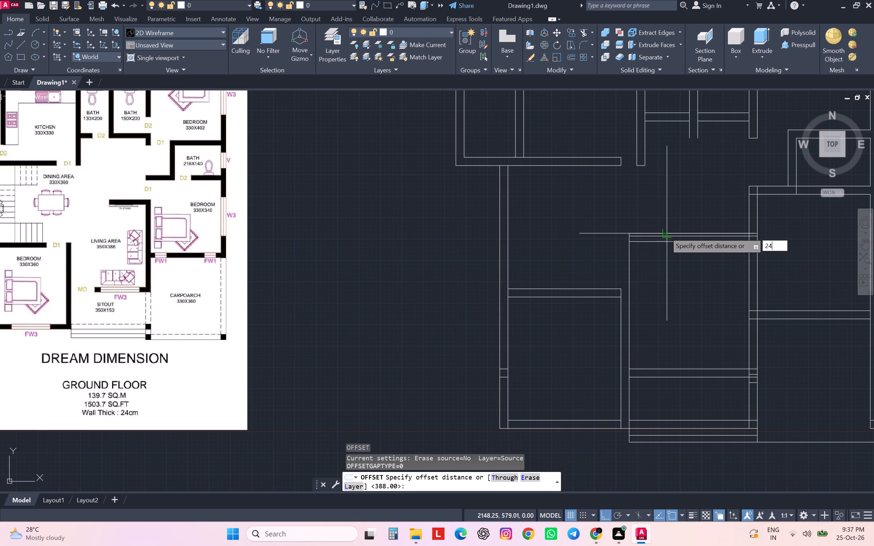
{"action": "left_click", "coordinate": [665, 232]}
{"action": "left_click", "coordinate": [666, 219]}
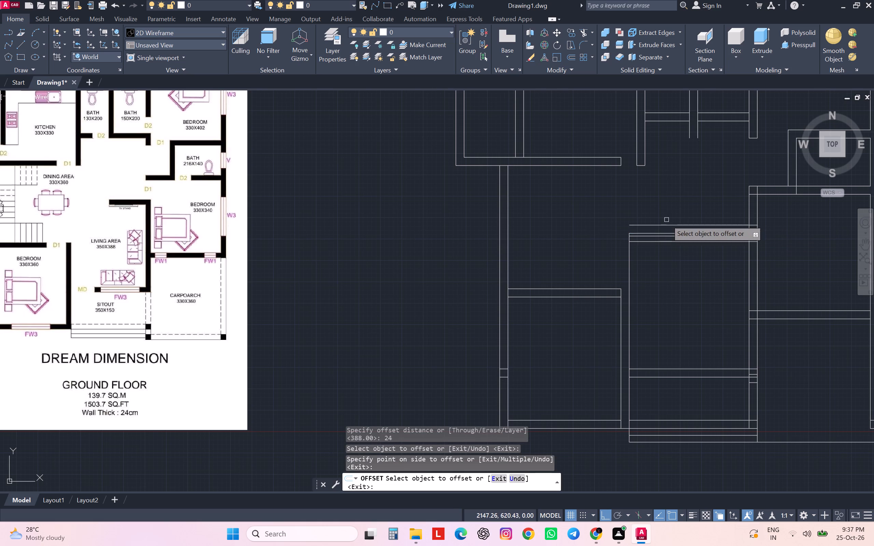
{"action": "scroll", "coordinate": [671, 246], "scroll_direction": "up", "scroll_amount": 2}
{"action": "key", "text": "Escape"}
{"action": "key", "text": "Escape"}
{"action": "key", "text": "Escape"}
{"action": "key", "text": "Escape"}
{"action": "key", "text": "Escape"}
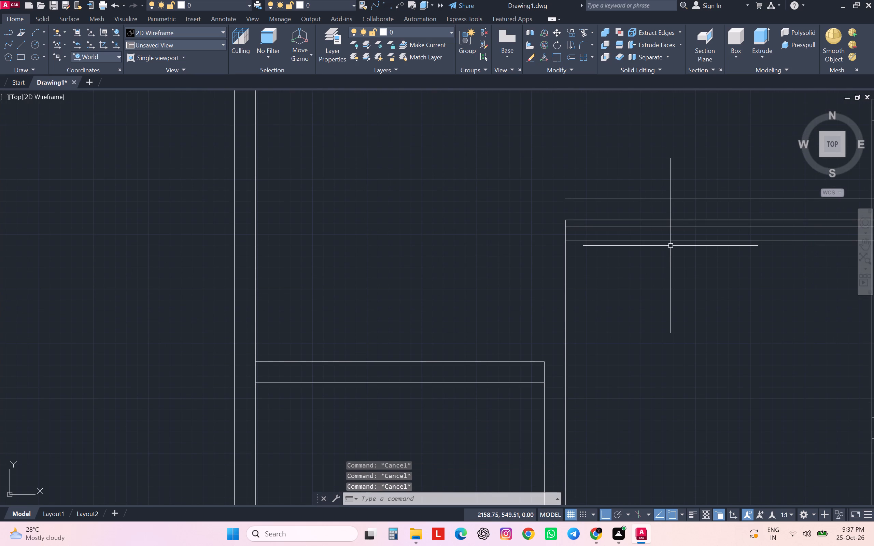
Trim away the two lowest lines of the wall above the living area, leaving one 24 cm pair.
{"action": "type", "text": "tr"}
{"action": "key", "text": "Return"}
{"action": "left_click", "coordinate": [671, 245]}
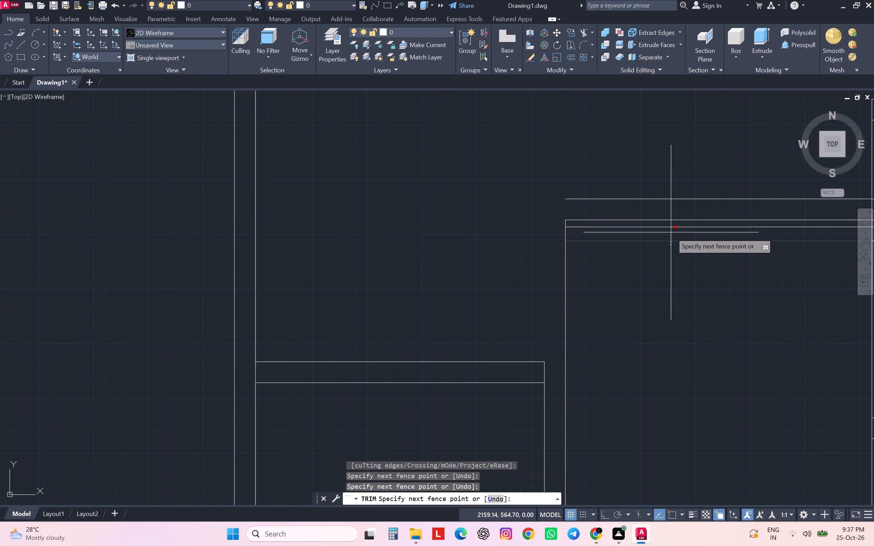
{"action": "left_click", "coordinate": [672, 226]}
{"action": "scroll", "coordinate": [680, 264], "scroll_direction": "down", "scroll_amount": 2}
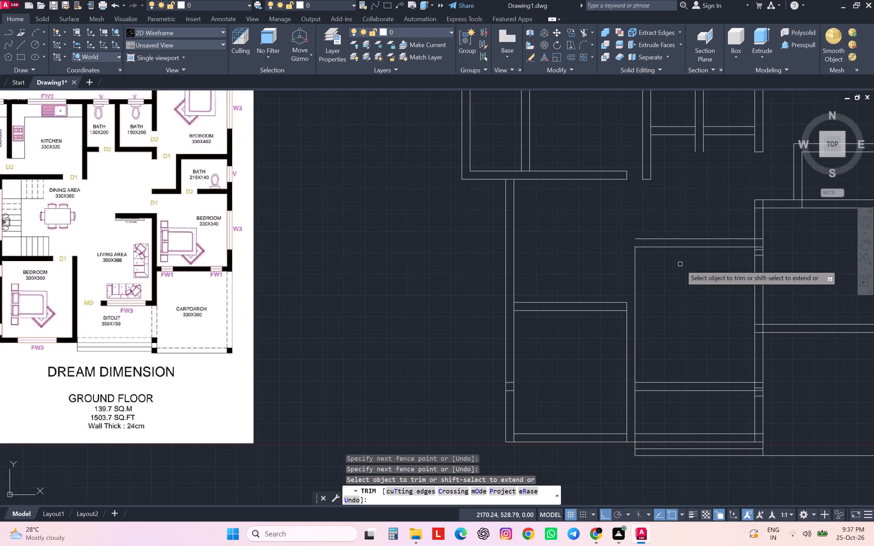
Extend the lower-left bedroom's top wall line to its outer right wall line, and trim the vertical line rising above that corner.
{"action": "middle_click_drag", "start_coordinate": [687, 333], "coordinate": [709, 332]}
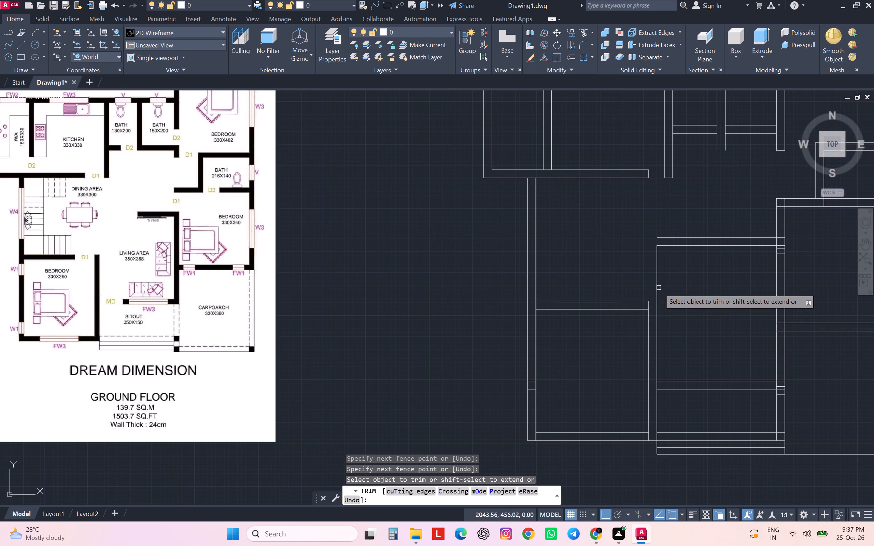
{"action": "left_click", "coordinate": [638, 302], "text": "shift"}
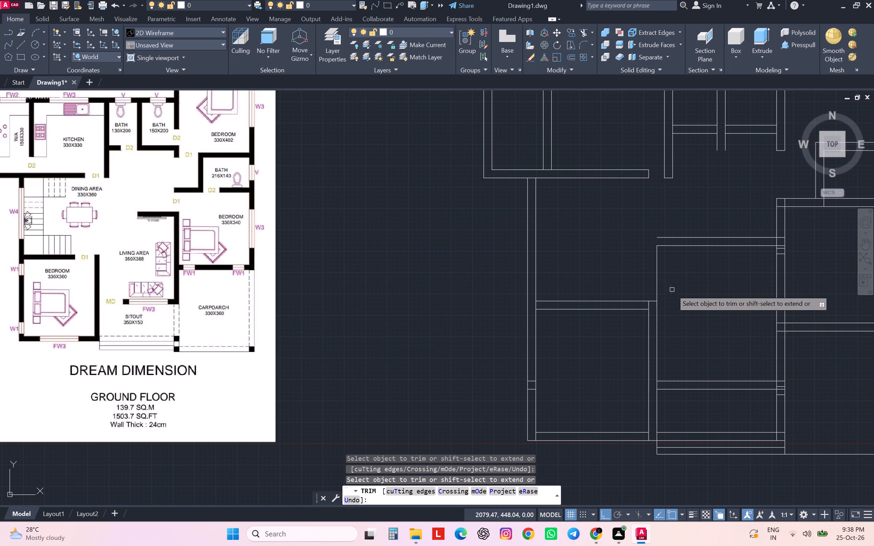
{"action": "left_click", "coordinate": [671, 284]}
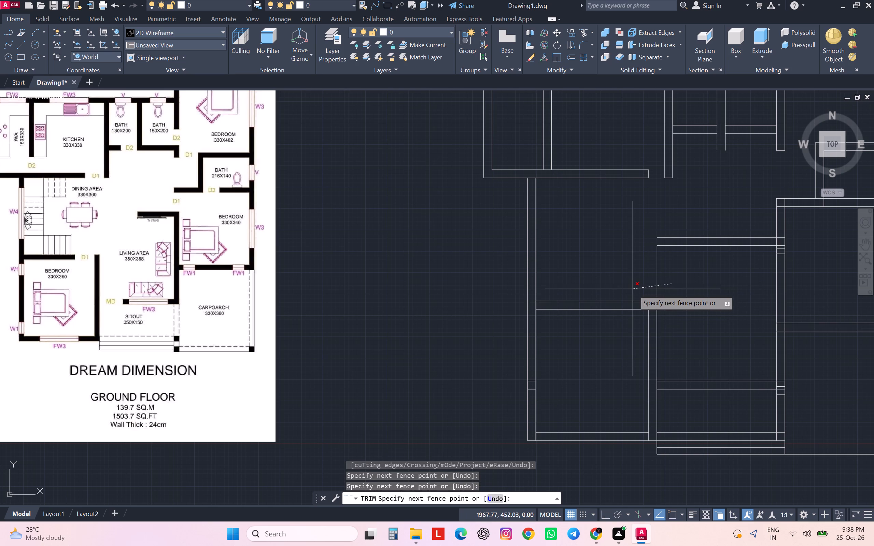
{"action": "left_click", "coordinate": [633, 289]}
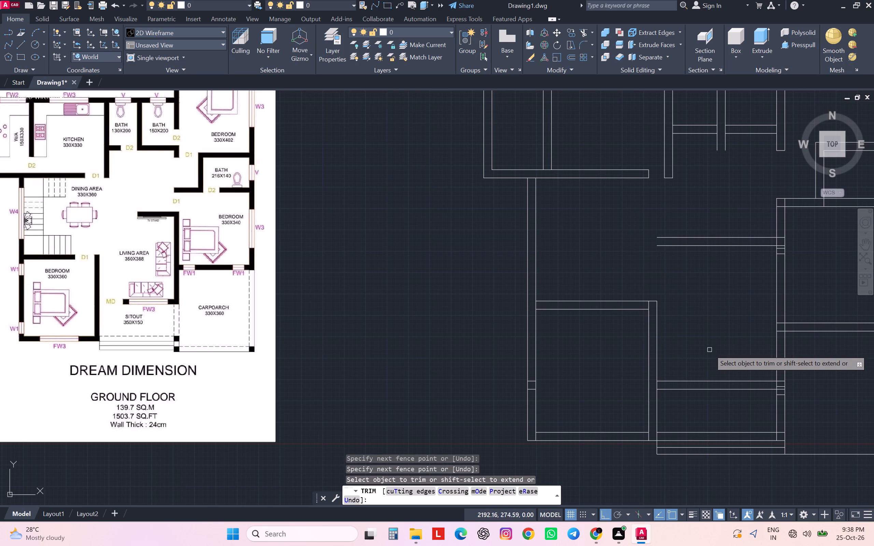
{"action": "scroll", "coordinate": [155, 214], "scroll_direction": "up", "scroll_amount": 3}
{"action": "scroll", "coordinate": [165, 215], "scroll_direction": "down", "scroll_amount": 3}
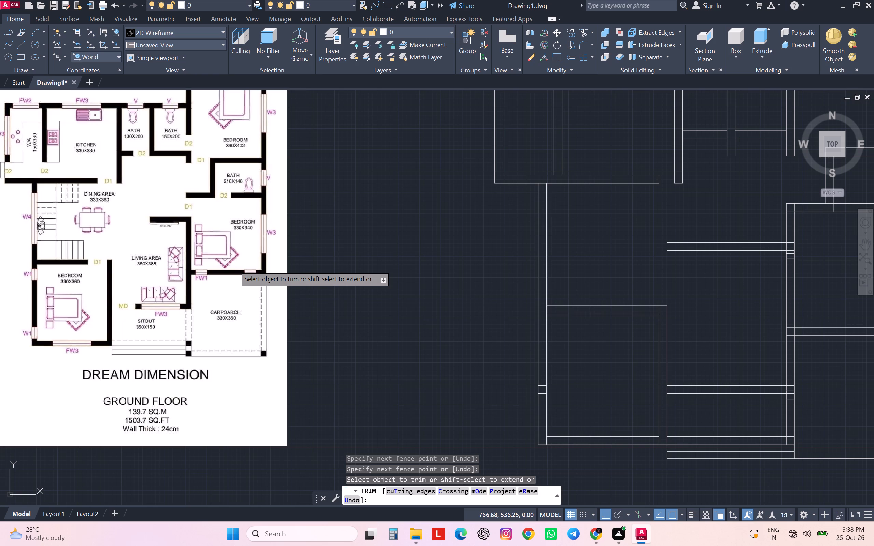
{"action": "middle_click_drag", "start_coordinate": [234, 265], "coordinate": [236, 288]}
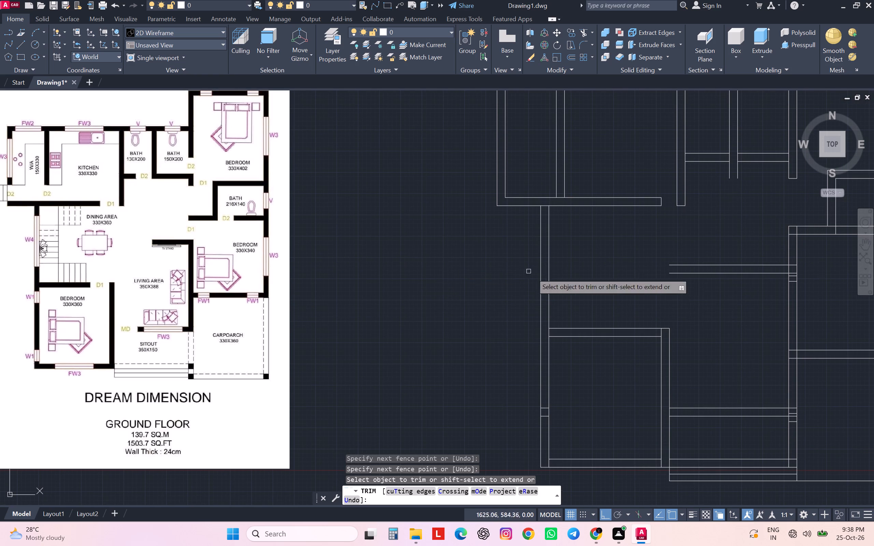
{"action": "key", "text": "Escape"}
{"action": "key", "text": "Escape"}
{"action": "key", "text": "Escape"}
{"action": "key", "text": "Escape"}
{"action": "key", "text": "Escape"}
Measure the dining area's depth along its left wall, from the kitchen wall to the lower-left bedroom's top wall.
{"action": "scroll", "coordinate": [677, 288], "scroll_direction": "down", "scroll_amount": 1}
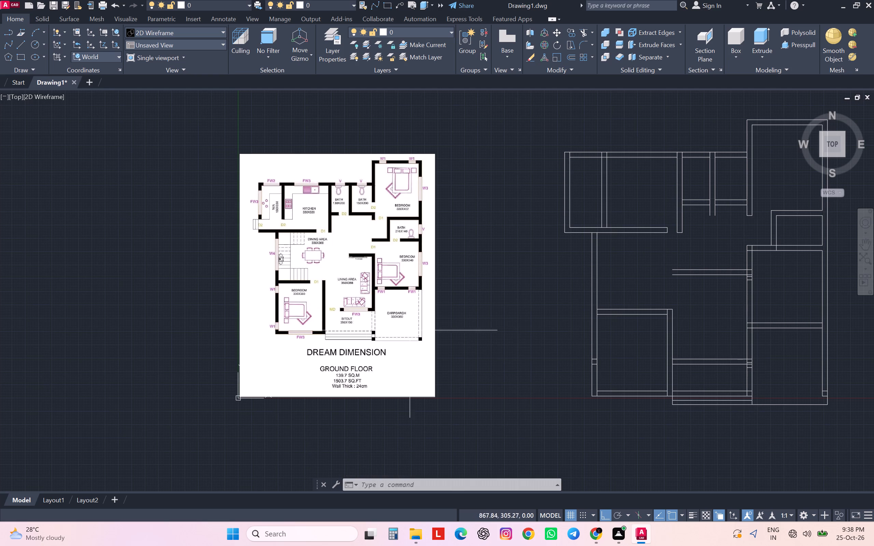
{"action": "scroll", "coordinate": [356, 295], "scroll_direction": "up", "scroll_amount": 1}
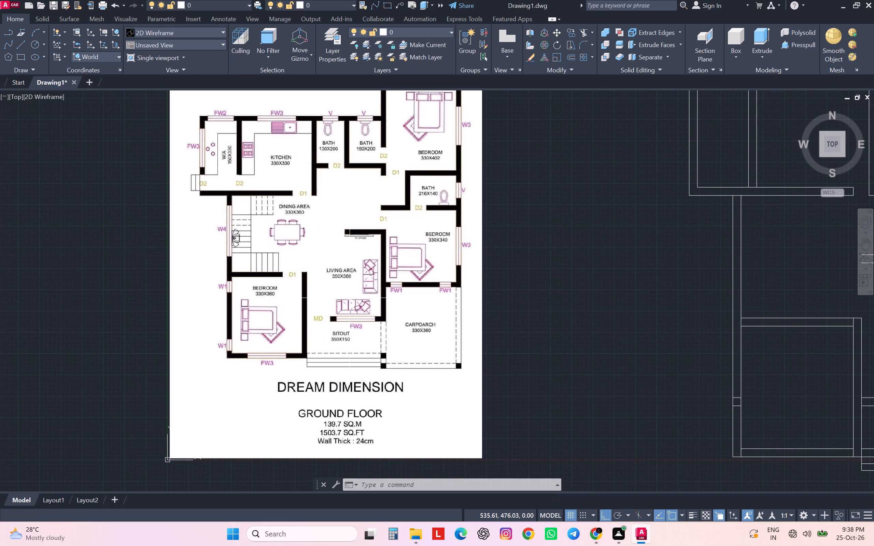
{"action": "scroll", "coordinate": [536, 302], "scroll_direction": "down", "scroll_amount": 2}
{"action": "scroll", "coordinate": [544, 304], "scroll_direction": "up", "scroll_amount": 1}
{"action": "scroll", "coordinate": [546, 306], "scroll_direction": "down", "scroll_amount": 1}
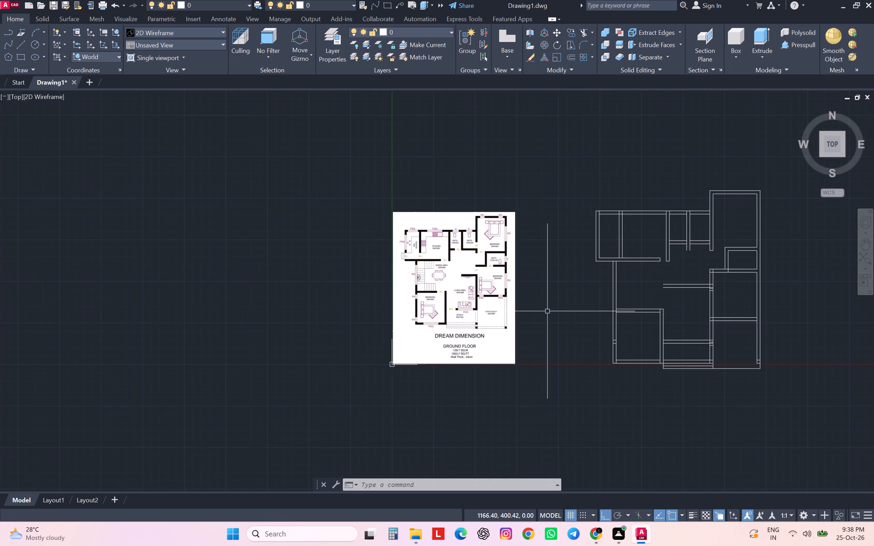
{"action": "scroll", "coordinate": [569, 297], "scroll_direction": "up", "scroll_amount": 1}
{"action": "key", "text": "d"}
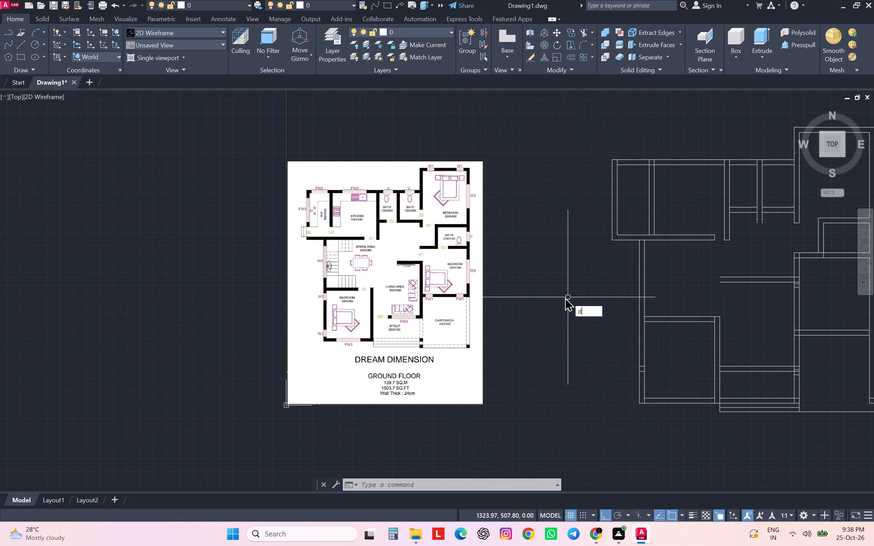
{"action": "key", "text": "a"}
{"action": "key", "text": "Return"}
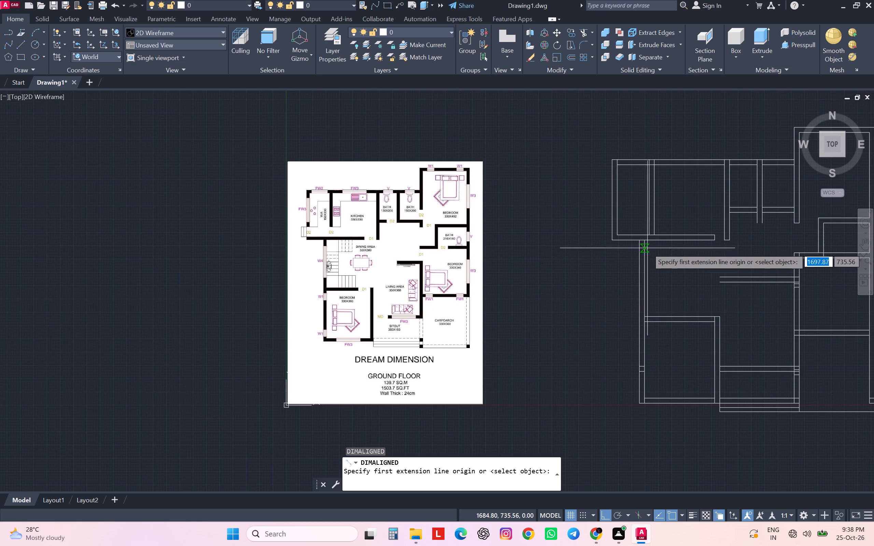
{"action": "left_click", "coordinate": [645, 243]}
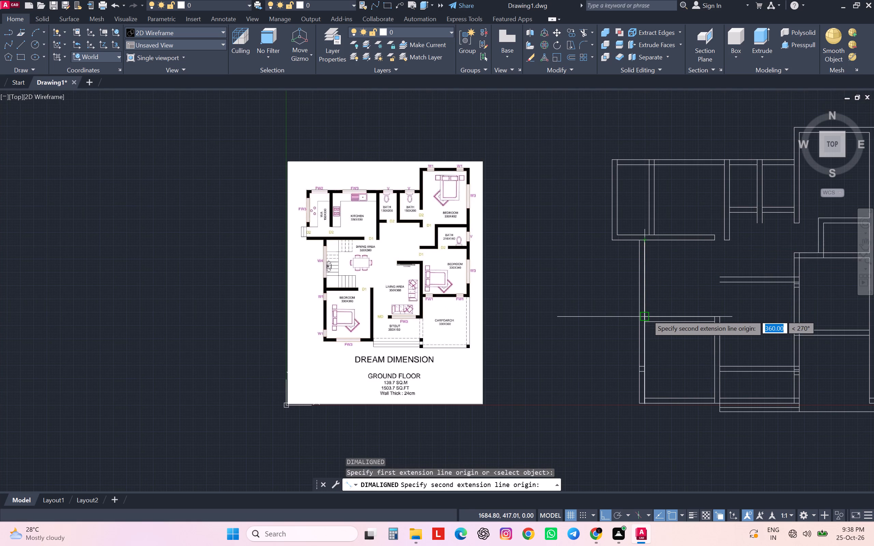
{"action": "key", "text": "Escape"}
{"action": "key", "text": "Escape"}
{"action": "key", "text": "Escape"}
{"action": "key", "text": "Escape"}
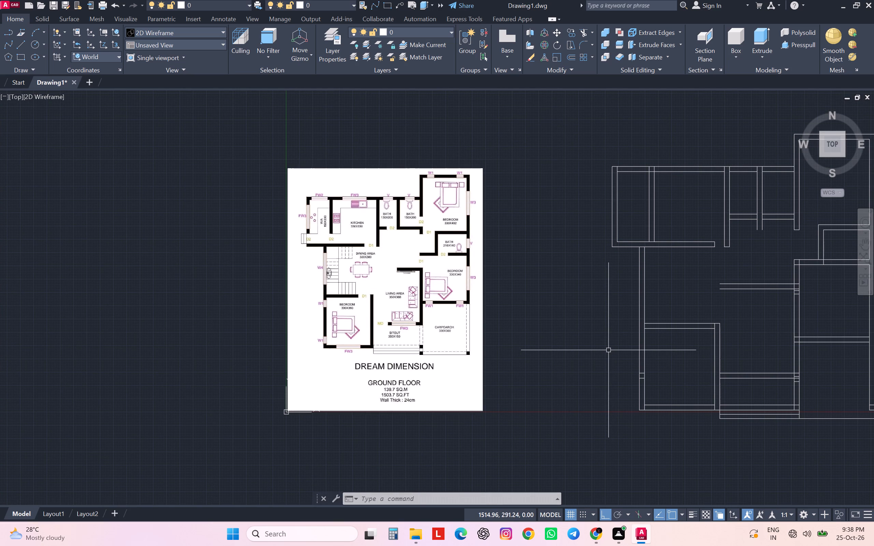
Offset the lower-left bedroom's inner right wall line 90 cm to the left to mark its door opening.
{"action": "middle_click_drag", "start_coordinate": [700, 313], "coordinate": [653, 323]}
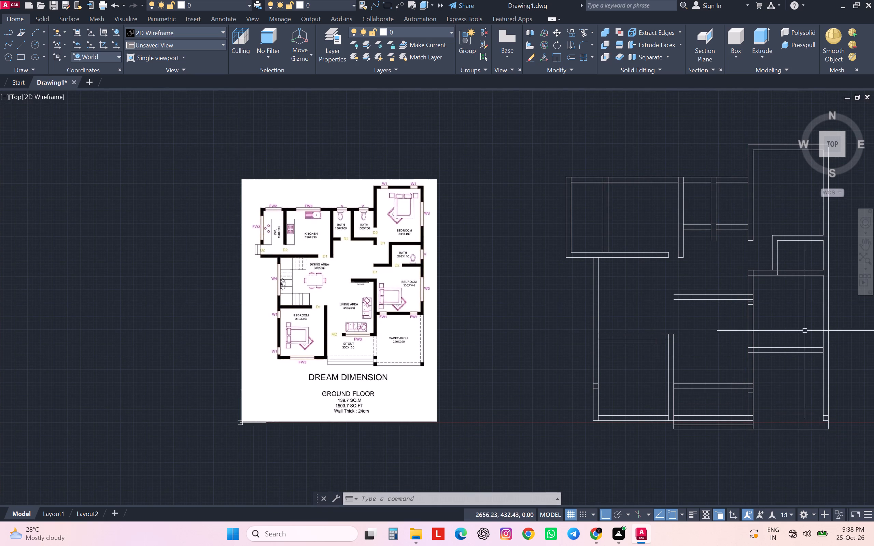
{"action": "scroll", "coordinate": [382, 334], "scroll_direction": "up", "scroll_amount": 1}
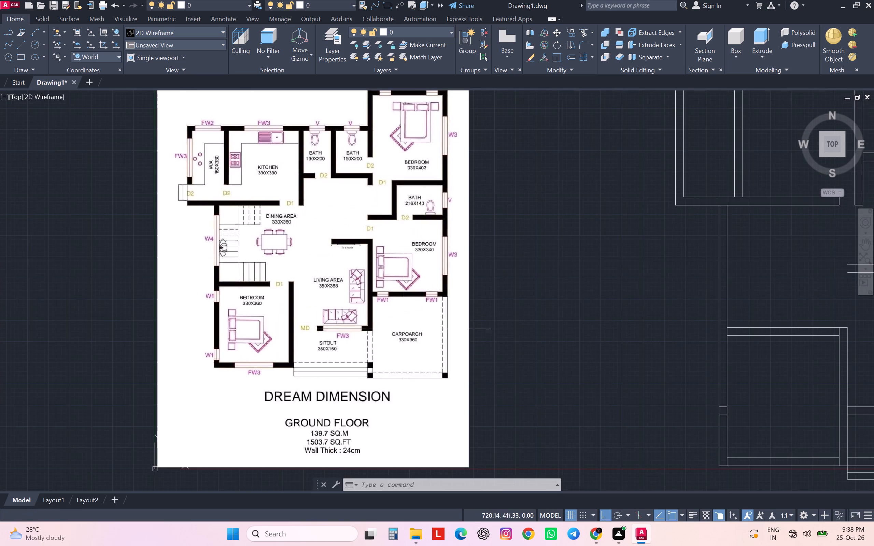
{"action": "scroll", "coordinate": [408, 326], "scroll_direction": "up", "scroll_amount": 1}
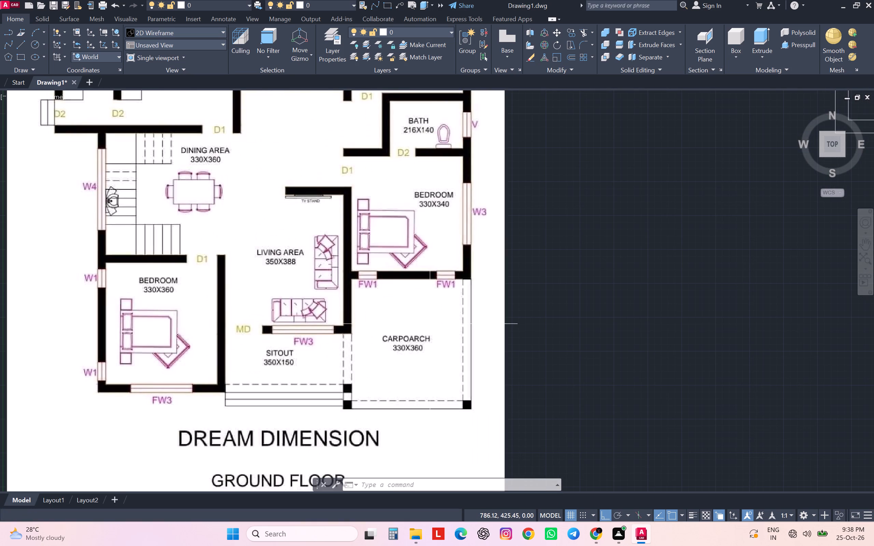
{"action": "scroll", "coordinate": [430, 324], "scroll_direction": "down", "scroll_amount": 1}
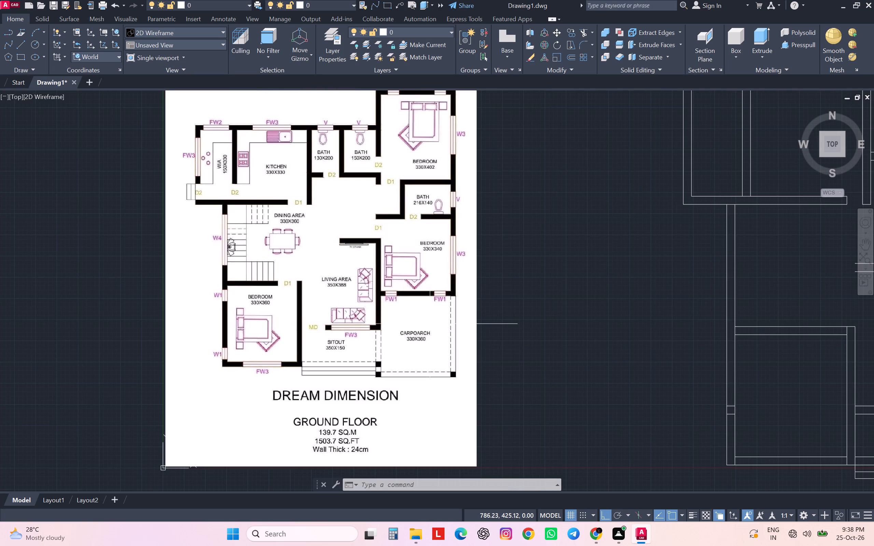
{"action": "scroll", "coordinate": [513, 349], "scroll_direction": "down", "scroll_amount": 1}
{"action": "middle_click_drag", "start_coordinate": [579, 358], "coordinate": [491, 334]}
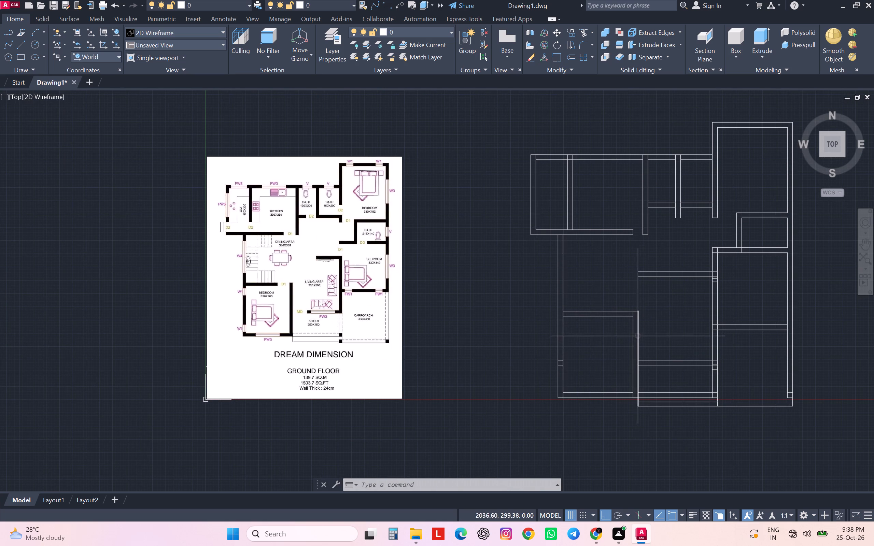
{"action": "scroll", "coordinate": [633, 329], "scroll_direction": "up", "scroll_amount": 1}
{"action": "key", "text": "o"}
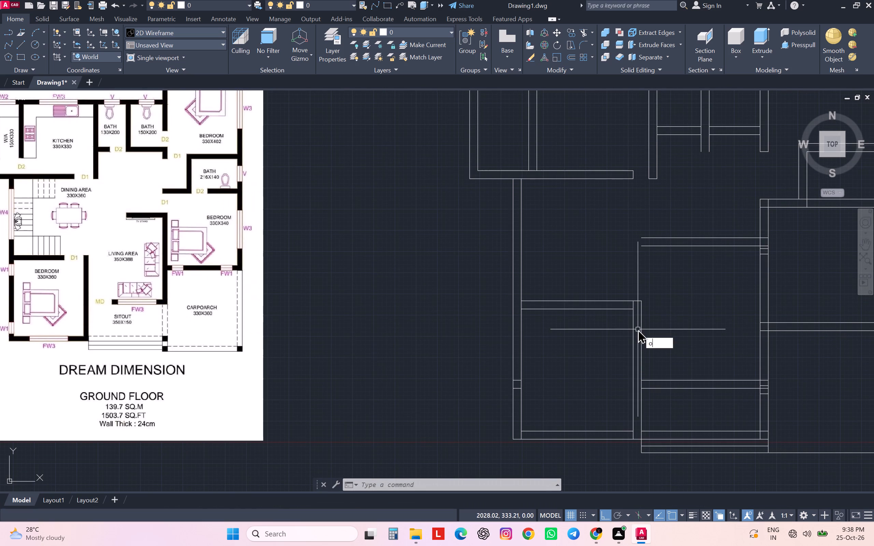
{"action": "key", "text": "Return"}
{"action": "type", "text": "90"}
{"action": "key", "text": "Return"}
{"action": "left_click", "coordinate": [634, 332]}
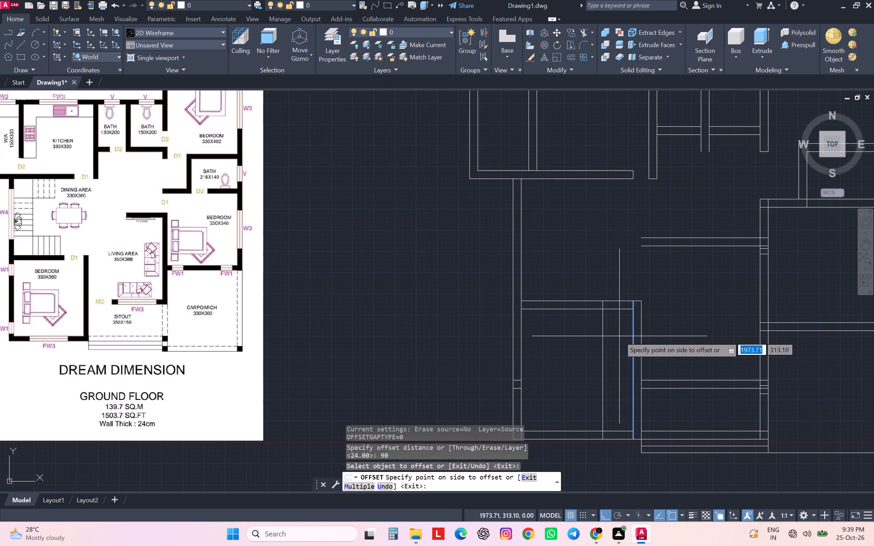
{"action": "left_click", "coordinate": [619, 336]}
{"action": "scroll", "coordinate": [622, 337], "scroll_direction": "down", "scroll_amount": 1}
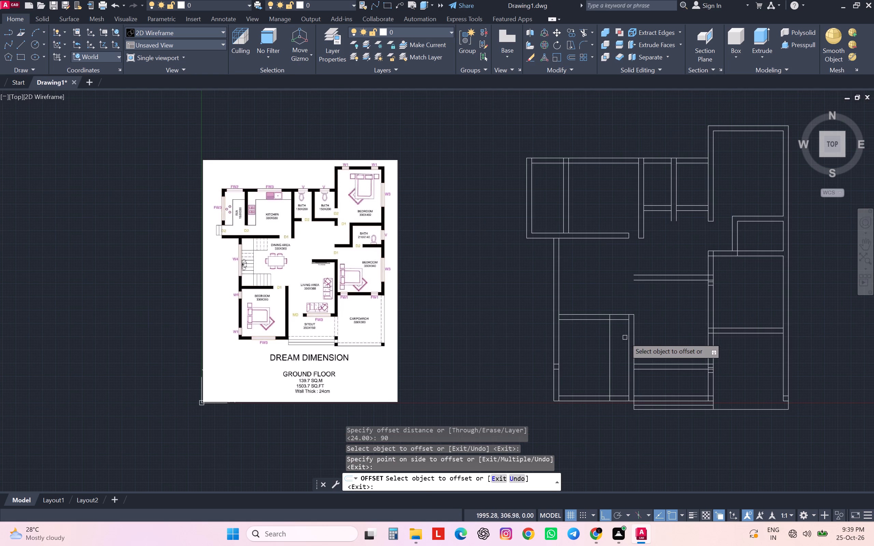
Offset the kitchen's inner right wall line 90 cm left and the top-right bedroom's inner left wall line 90 cm right.
{"action": "left_click", "coordinate": [638, 232]}
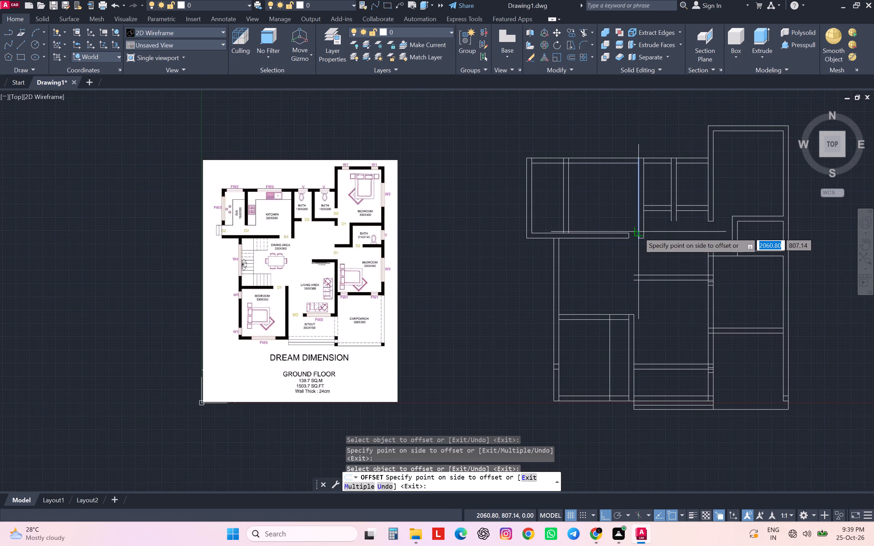
{"action": "left_click", "coordinate": [603, 258]}
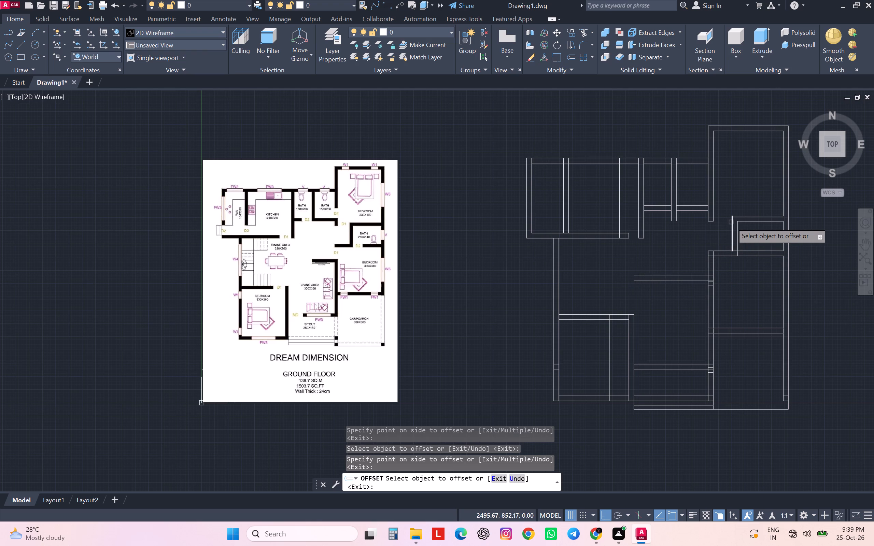
{"action": "left_click", "coordinate": [715, 216]}
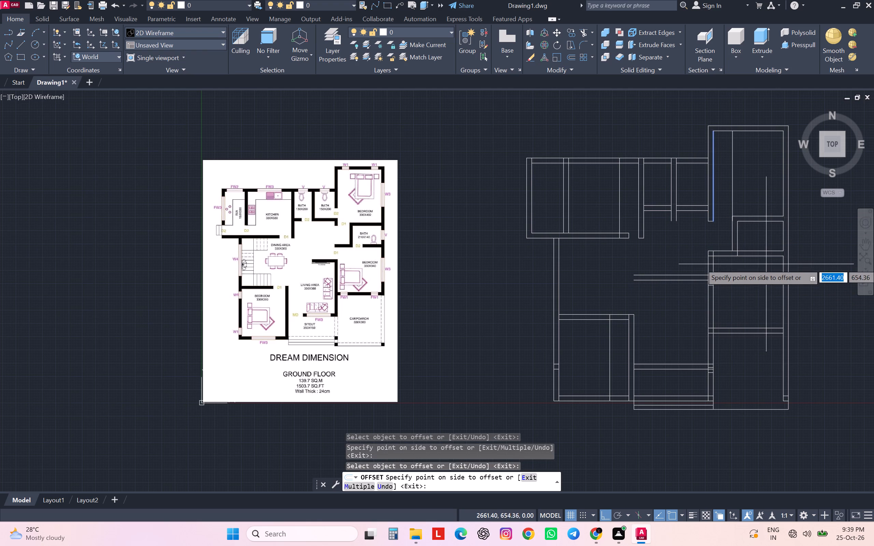
{"action": "left_click", "coordinate": [747, 224]}
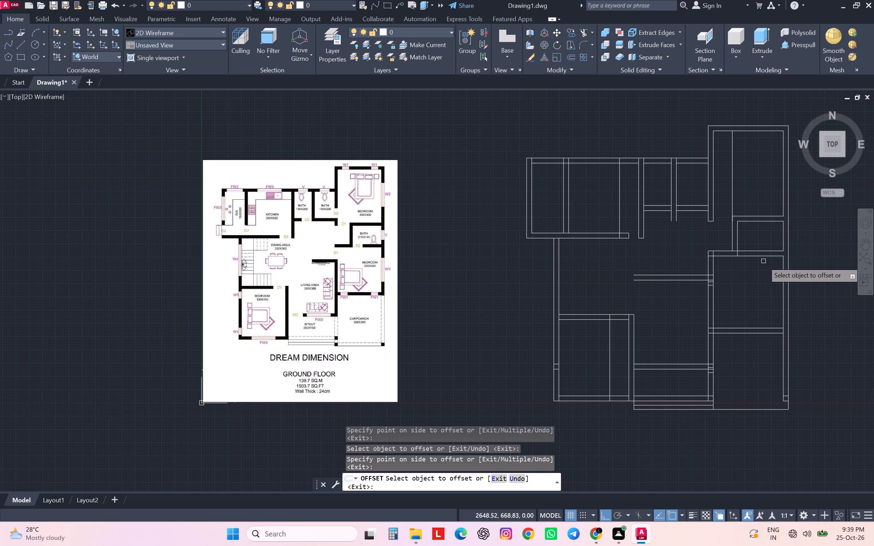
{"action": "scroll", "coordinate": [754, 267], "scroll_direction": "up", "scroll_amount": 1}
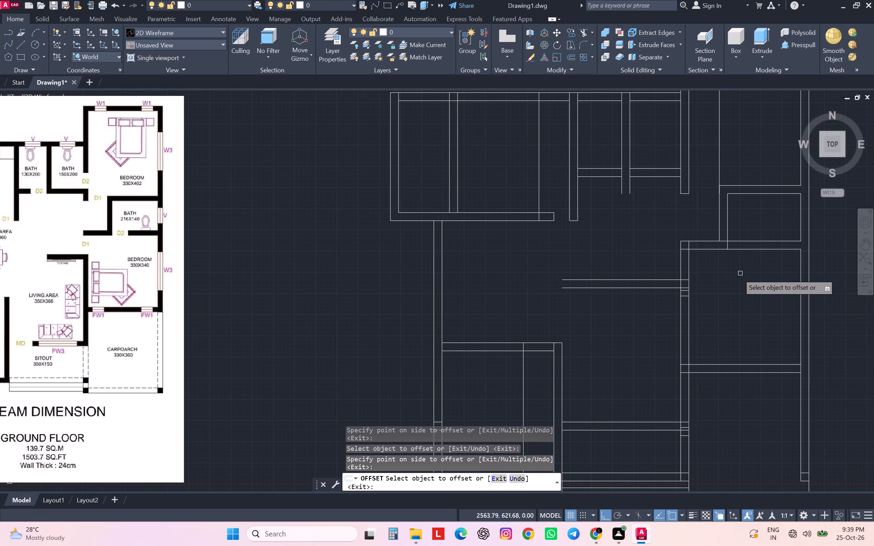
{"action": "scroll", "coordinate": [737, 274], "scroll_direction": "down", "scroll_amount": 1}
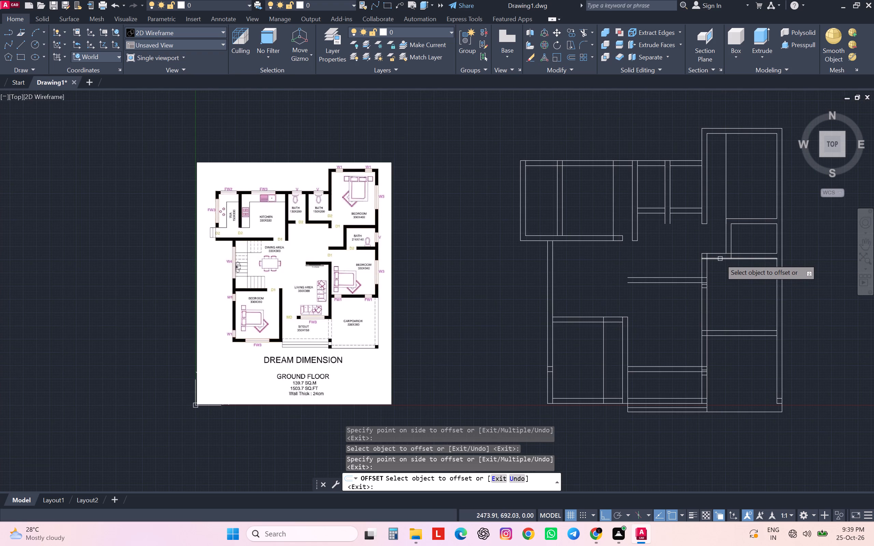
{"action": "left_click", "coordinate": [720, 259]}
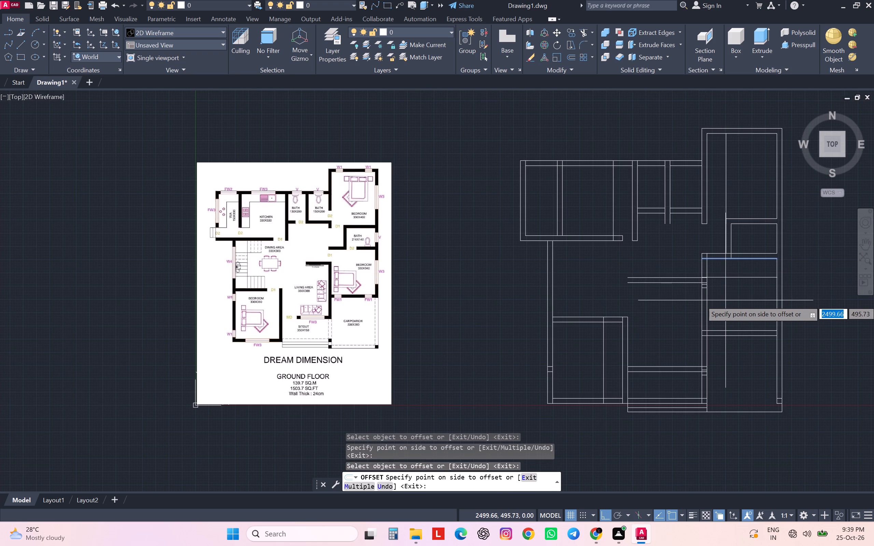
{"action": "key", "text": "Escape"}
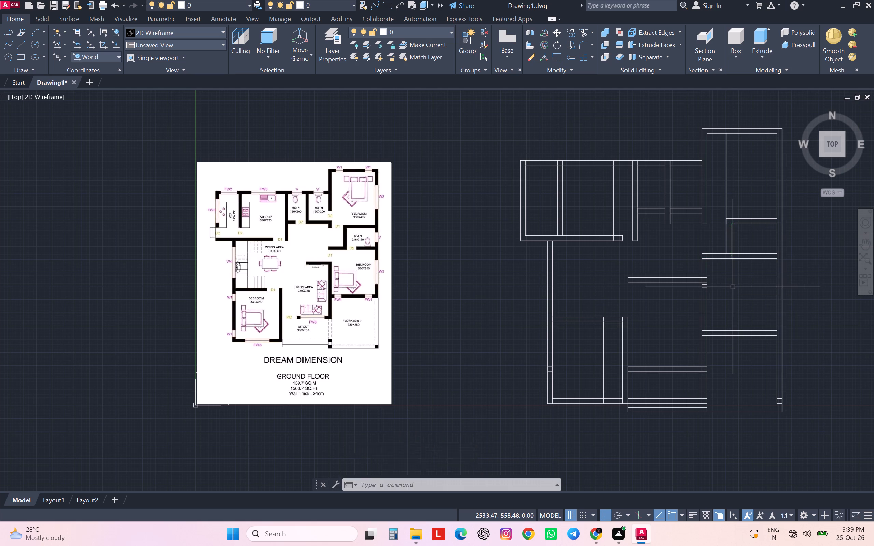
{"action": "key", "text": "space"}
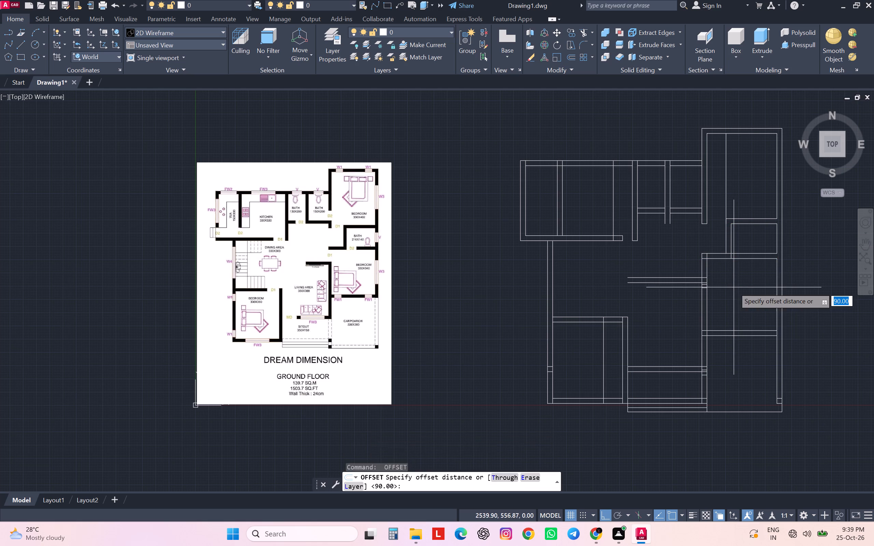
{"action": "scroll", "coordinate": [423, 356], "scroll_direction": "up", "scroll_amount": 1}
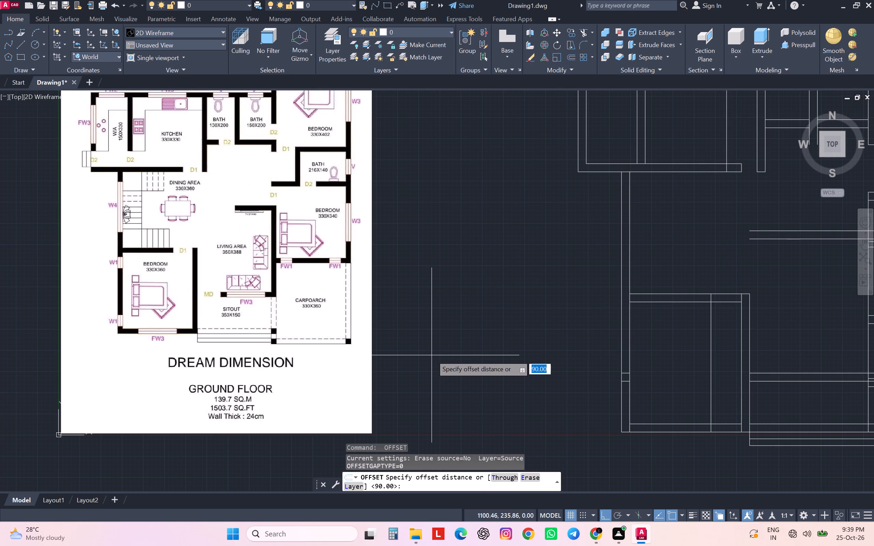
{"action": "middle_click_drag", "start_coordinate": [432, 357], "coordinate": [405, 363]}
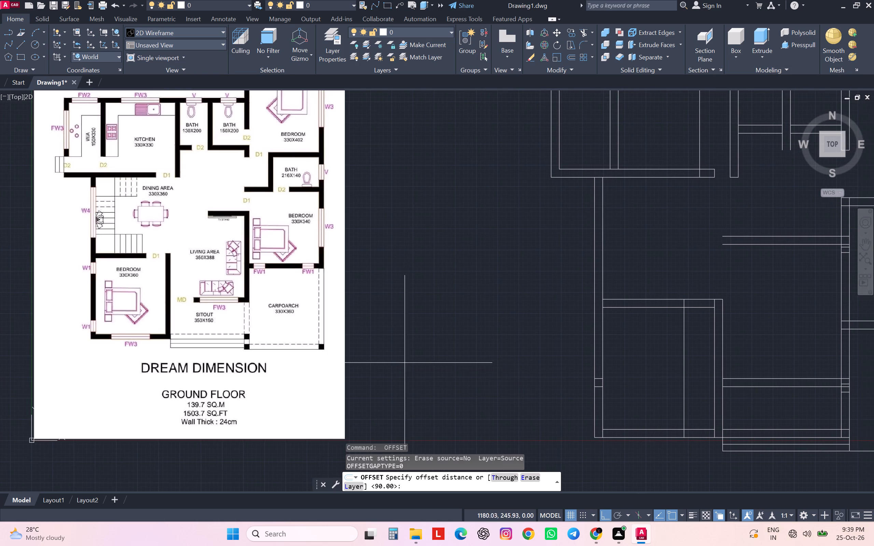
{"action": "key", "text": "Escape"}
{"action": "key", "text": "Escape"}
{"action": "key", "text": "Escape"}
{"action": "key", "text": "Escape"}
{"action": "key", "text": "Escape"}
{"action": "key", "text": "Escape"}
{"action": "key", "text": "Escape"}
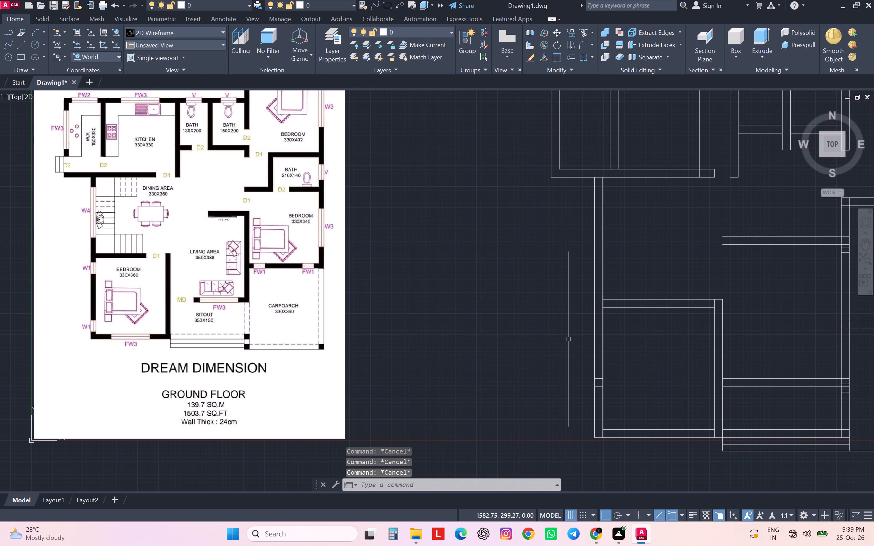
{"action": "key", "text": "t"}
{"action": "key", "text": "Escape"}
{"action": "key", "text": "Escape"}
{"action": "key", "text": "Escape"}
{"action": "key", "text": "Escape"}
Offset the kitchen and work area's inner bottom wall line 80 cm upward to mark the D2 door openings.
{"action": "key", "text": "o"}
{"action": "key", "text": "Return"}
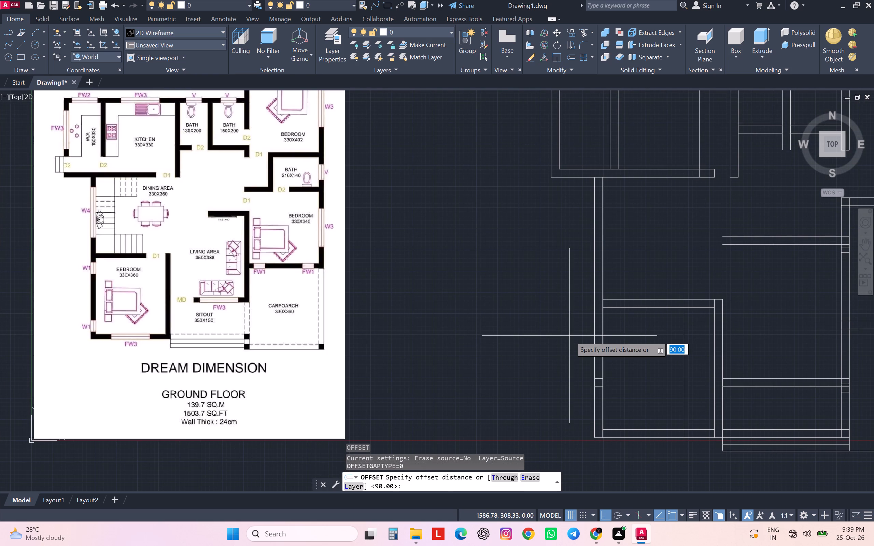
{"action": "type", "text": "80"}
{"action": "key", "text": "Return"}
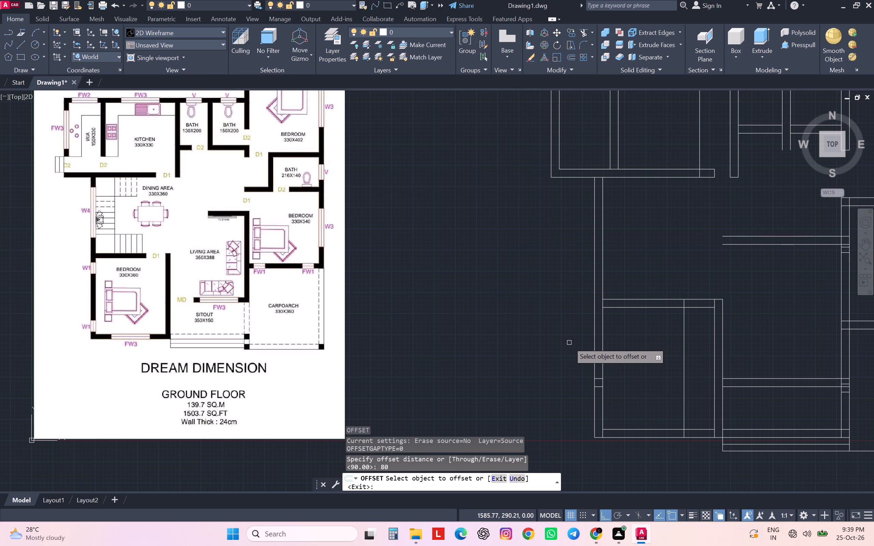
{"action": "scroll", "coordinate": [569, 343], "scroll_direction": "down", "scroll_amount": 1}
{"action": "scroll", "coordinate": [356, 285], "scroll_direction": "up", "scroll_amount": 1}
{"action": "middle_click_drag", "start_coordinate": [502, 283], "coordinate": [500, 288]}
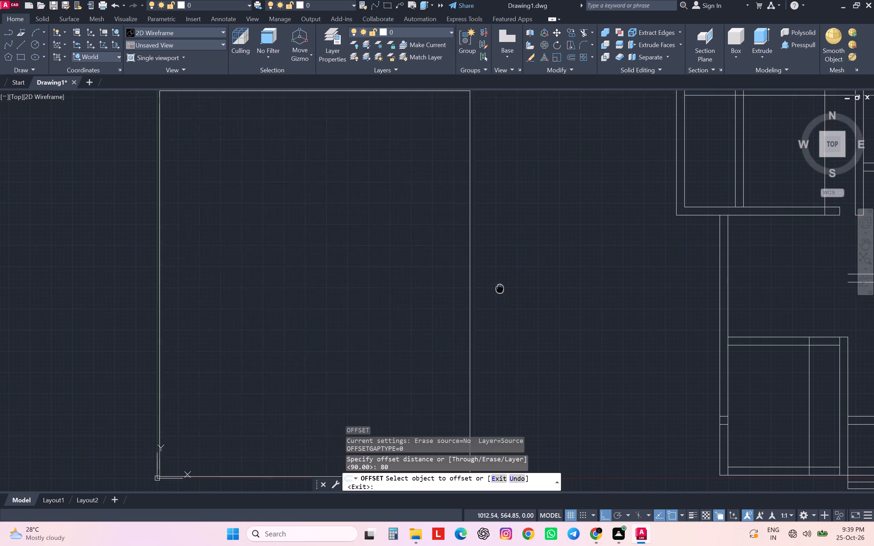
{"action": "middle_click_drag", "start_coordinate": [500, 288], "coordinate": [468, 317]}
{"action": "left_click", "coordinate": [715, 237]}
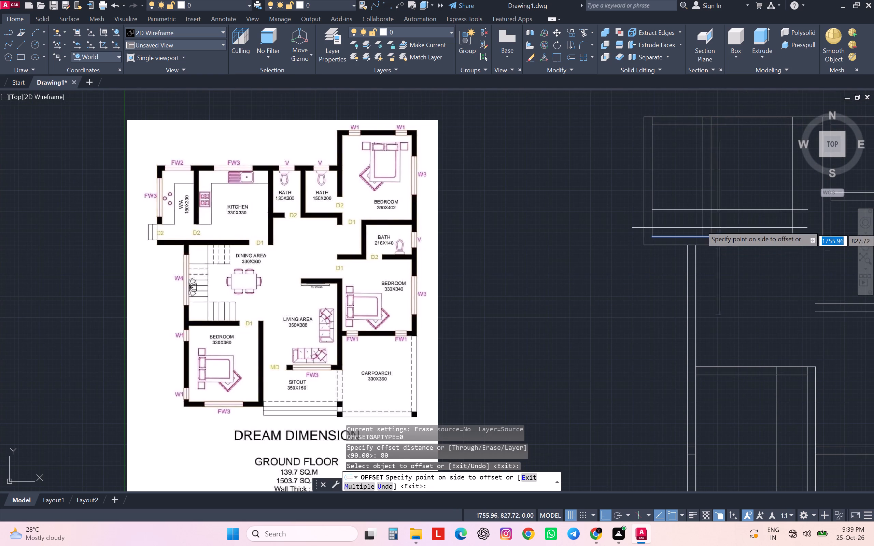
{"action": "left_click", "coordinate": [734, 188]}
Offset the 130x200 bath's inner right wall line 80 cm left and the 150x200 bath's inner bottom wall line 80 cm up.
{"action": "scroll", "coordinate": [684, 278], "scroll_direction": "down", "scroll_amount": 1}
{"action": "middle_click_drag", "start_coordinate": [690, 286], "coordinate": [633, 278]}
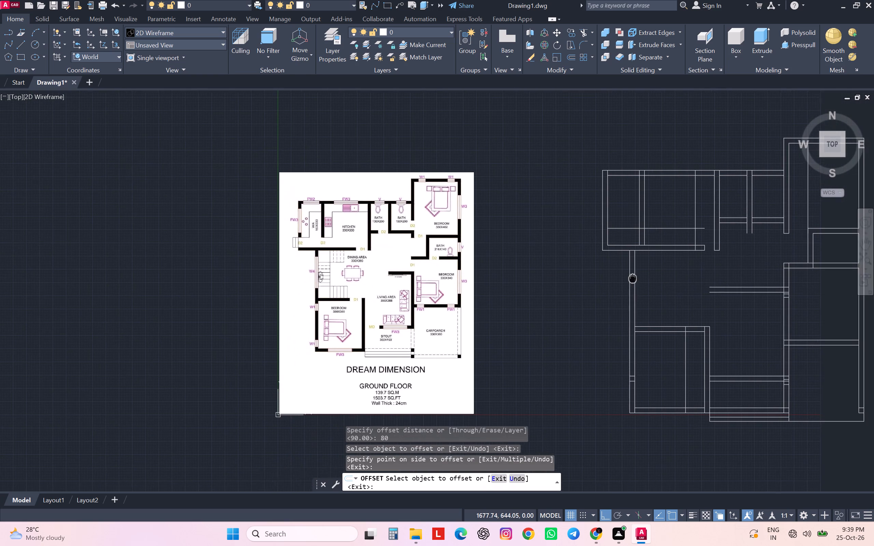
{"action": "middle_click_drag", "start_coordinate": [633, 278], "coordinate": [630, 277]}
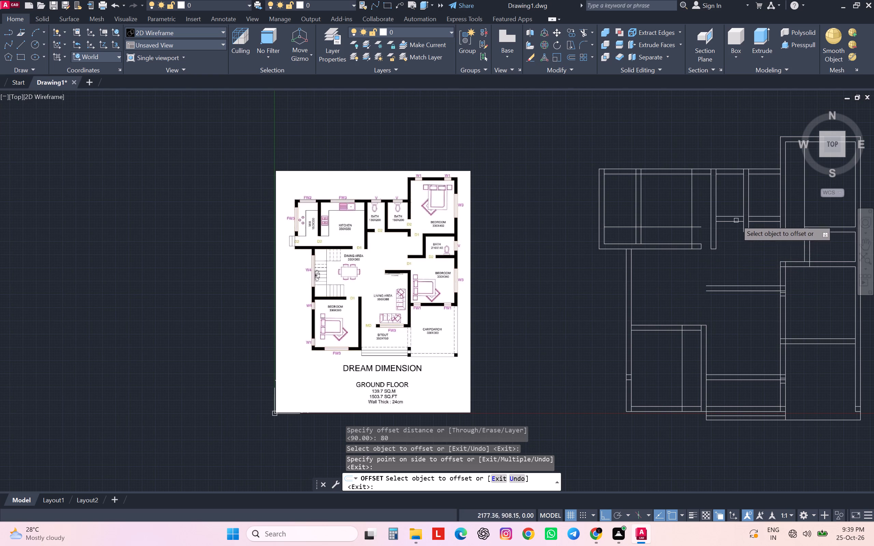
{"action": "left_click", "coordinate": [742, 207]}
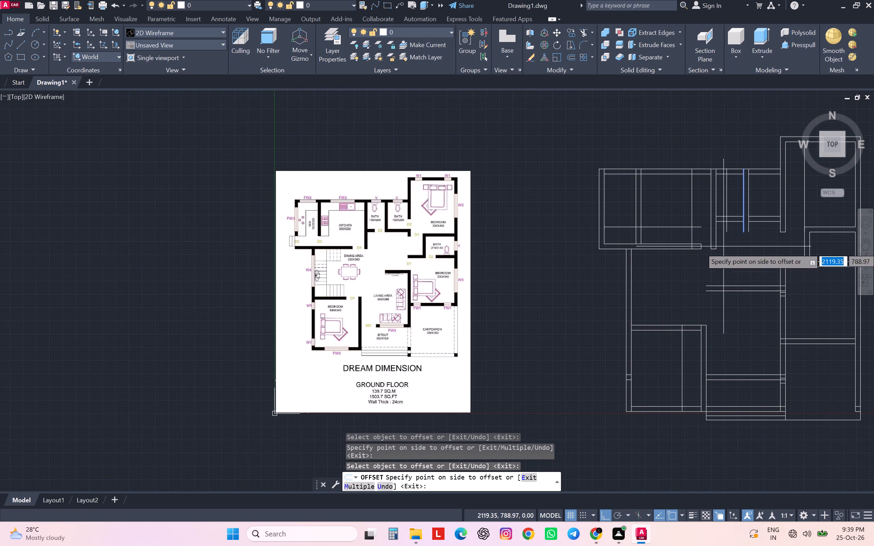
{"action": "left_click", "coordinate": [681, 273]}
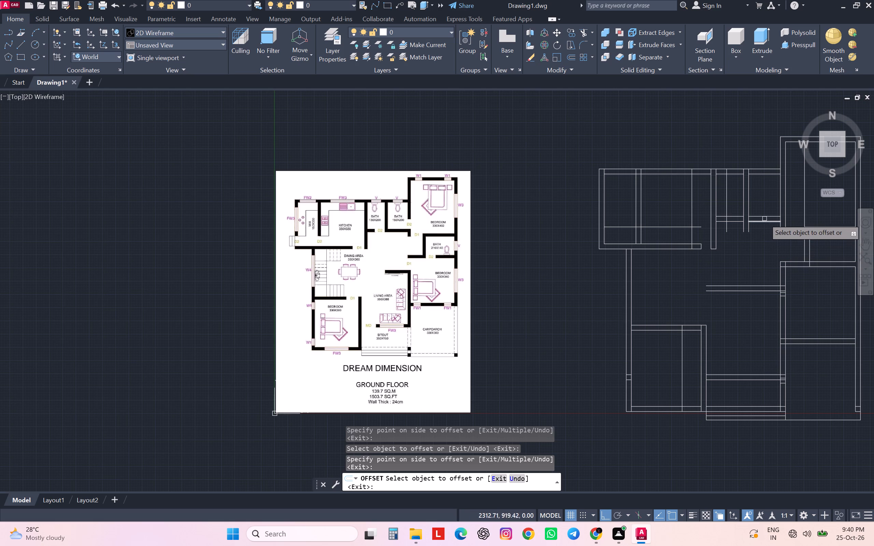
{"action": "left_click", "coordinate": [766, 217]}
{"action": "left_click", "coordinate": [763, 189]}
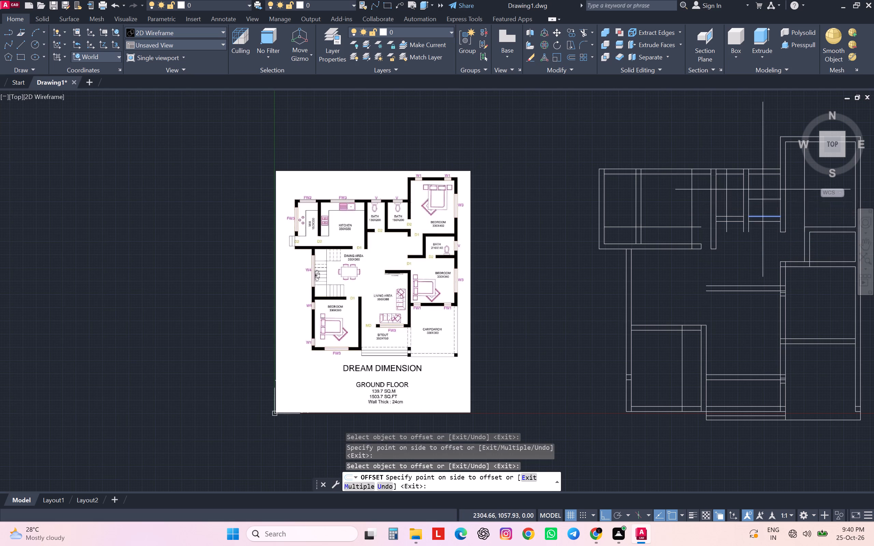
Offset the 216x140 bath's inner left wall line 80 cm to the right to mark its door opening.
{"action": "middle_click_drag", "start_coordinate": [772, 278], "coordinate": [707, 298]}
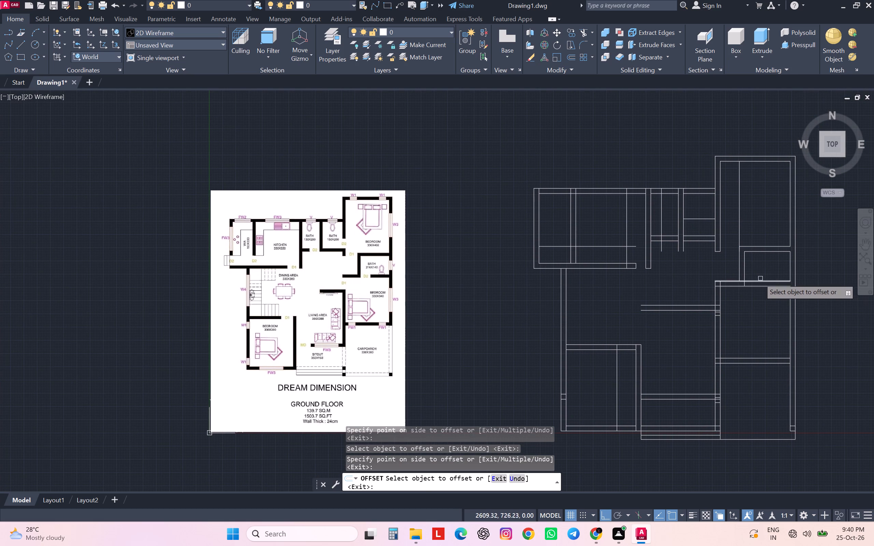
{"action": "left_click", "coordinate": [746, 271]}
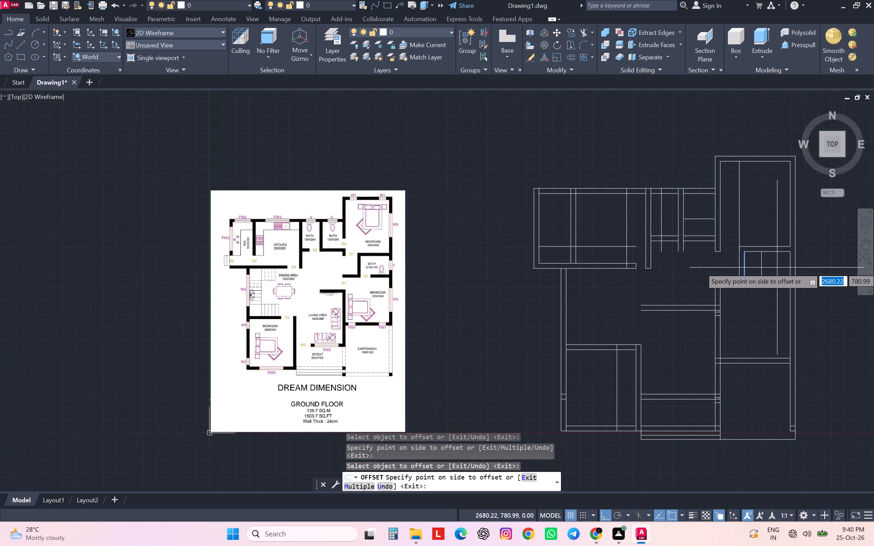
{"action": "left_click", "coordinate": [777, 268]}
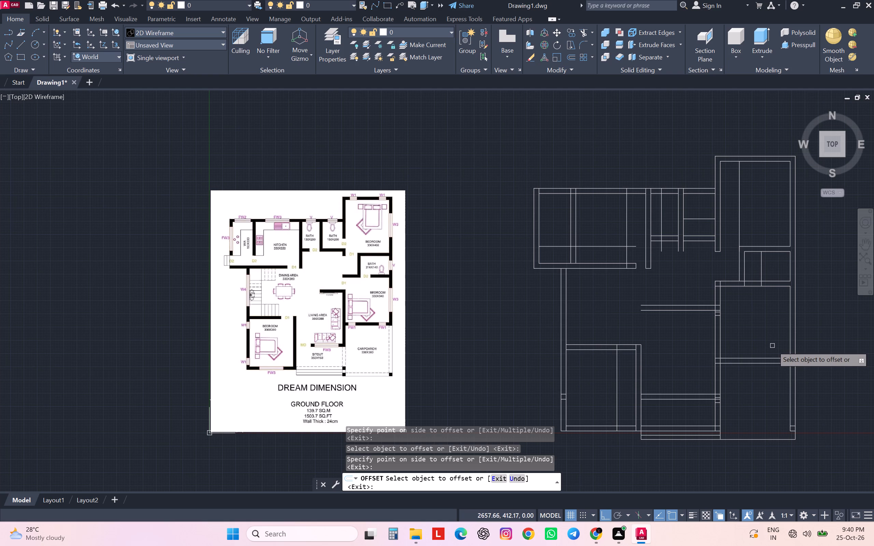
{"action": "key", "text": "Escape"}
{"action": "key", "text": "Escape"}
{"action": "key", "text": "Escape"}
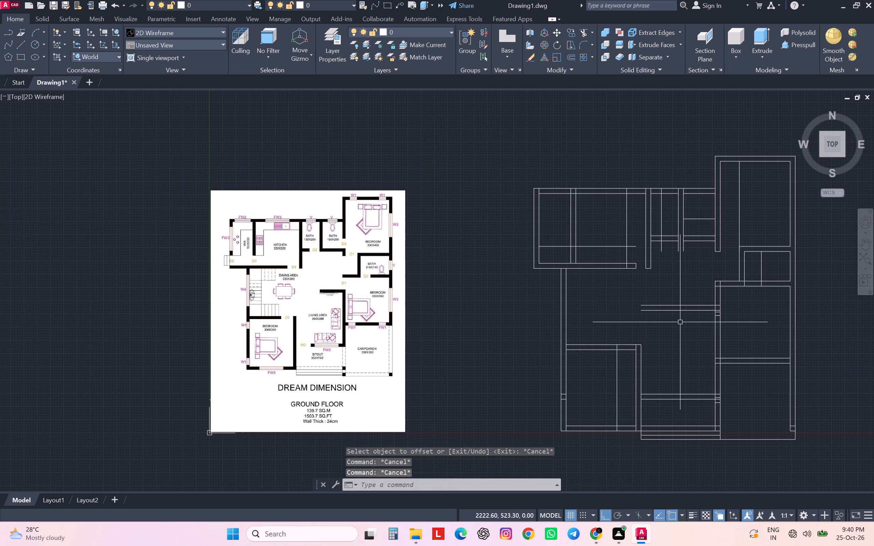
{"action": "key", "text": "Escape"}
{"action": "key", "text": "Escape"}
Trim the work area–kitchen partition below the 80 cm door line, and remove that line's extension across the kitchen.
{"action": "type", "text": "tr"}
{"action": "key", "text": "Return"}
{"action": "scroll", "coordinate": [611, 288], "scroll_direction": "up", "scroll_amount": 1}
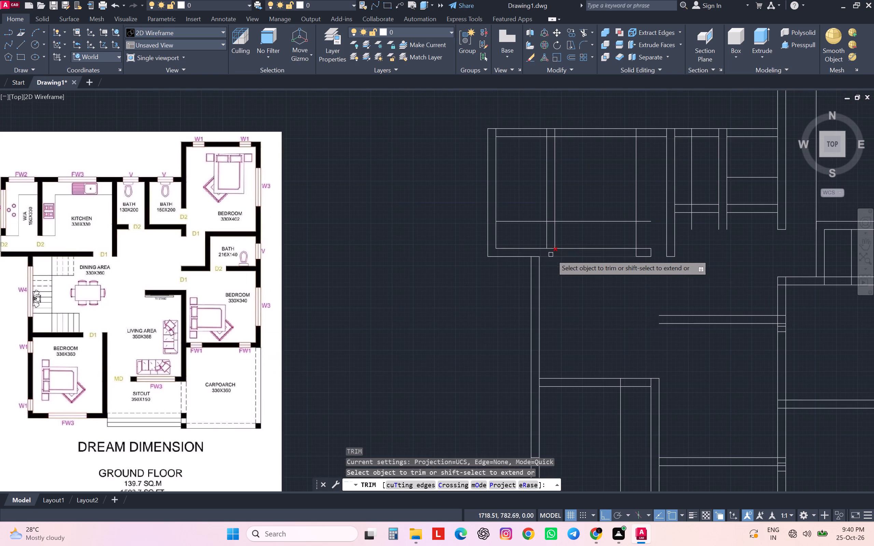
{"action": "left_click", "coordinate": [572, 239]}
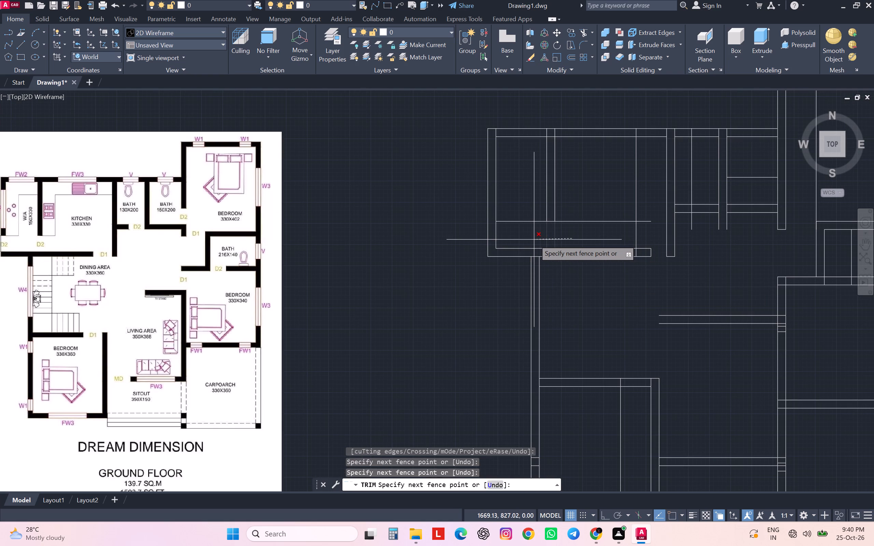
{"action": "left_click", "coordinate": [534, 240]}
{"action": "left_click", "coordinate": [580, 218]}
{"action": "left_click", "coordinate": [577, 227]}
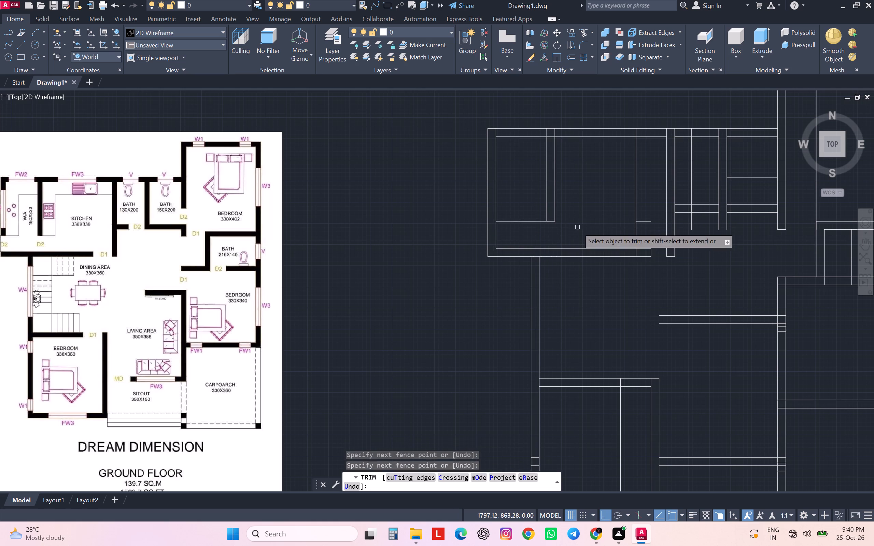
{"action": "left_click", "coordinate": [647, 224]}
{"action": "left_click", "coordinate": [644, 220]}
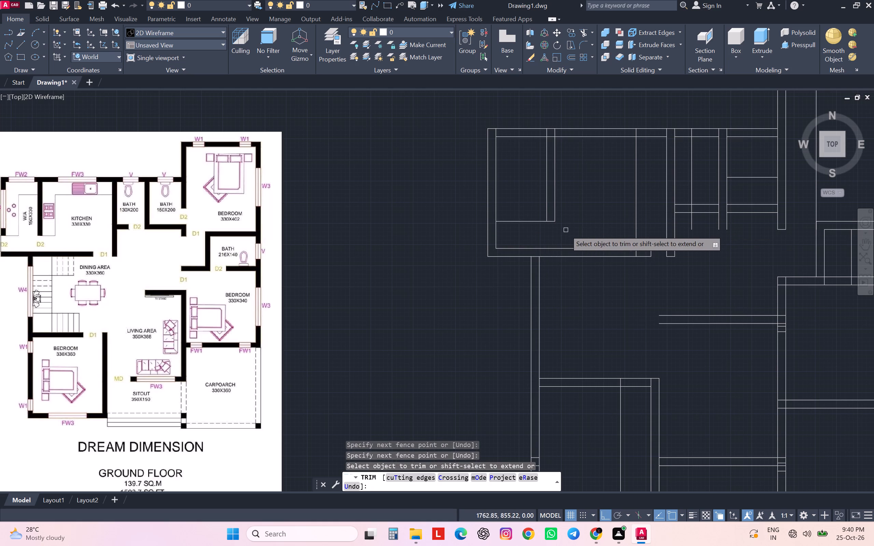
Trim the work area's outer left wall below the door line, and remove the leftover door line between the two walls.
{"action": "left_click", "coordinate": [522, 220], "text": "shift"}
{"action": "left_click", "coordinate": [516, 248], "text": "shift"}
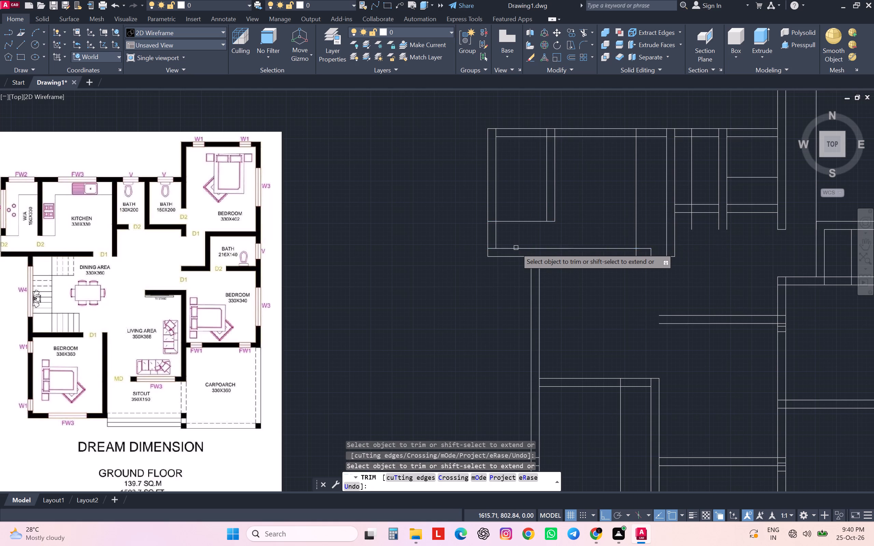
{"action": "left_click", "coordinate": [514, 241]}
{"action": "left_click", "coordinate": [457, 243]}
{"action": "left_click", "coordinate": [510, 222]}
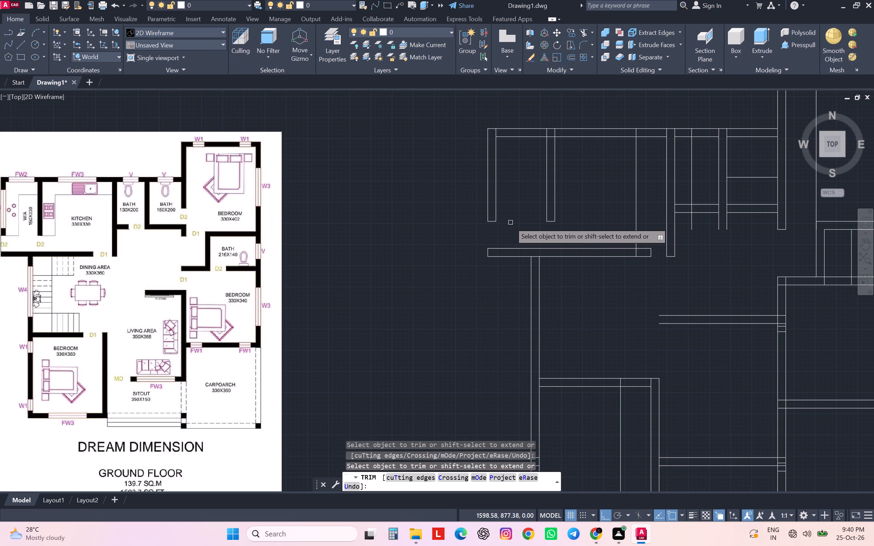
Trim the vertical line stubs crossing the top wall's thickness at the work area corner, the partition and the kitchen door line.
{"action": "scroll", "coordinate": [593, 233], "scroll_direction": "down", "scroll_amount": 1}
{"action": "scroll", "coordinate": [554, 187], "scroll_direction": "up", "scroll_amount": 1}
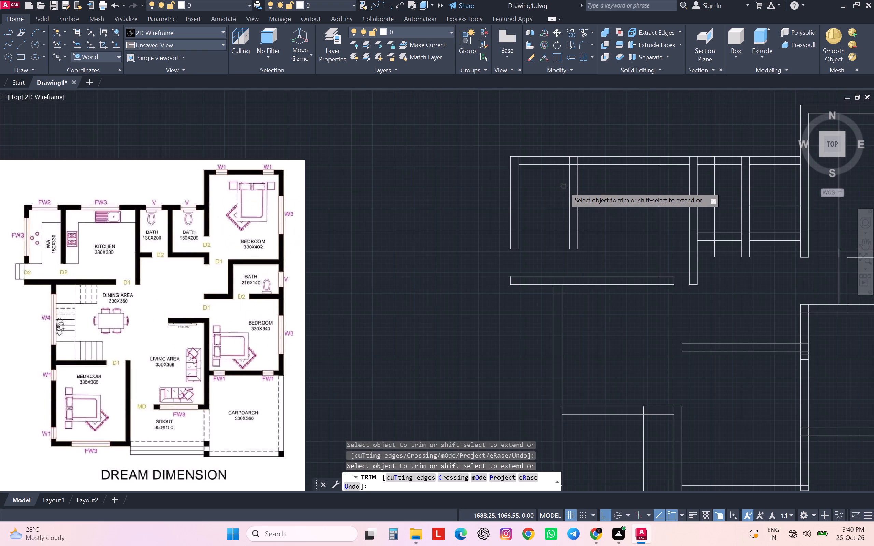
{"action": "scroll", "coordinate": [572, 169], "scroll_direction": "up", "scroll_amount": 2}
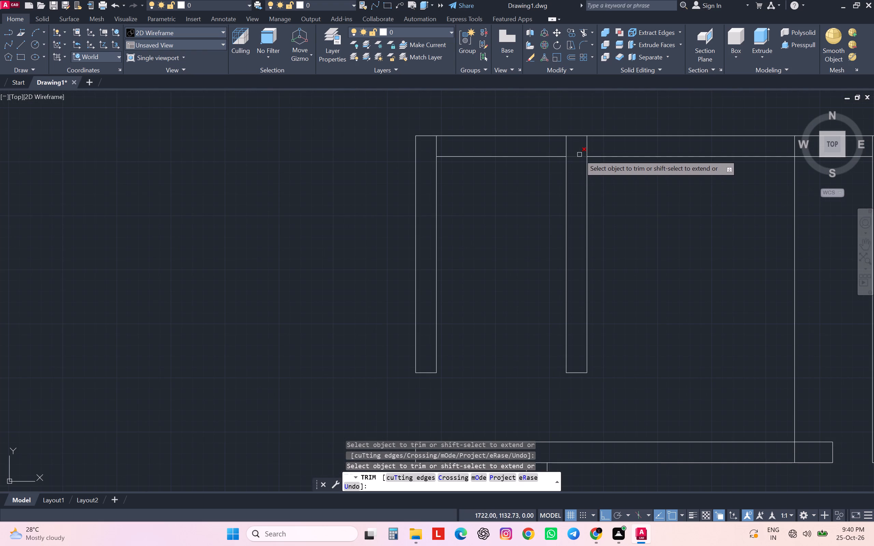
{"action": "left_click", "coordinate": [579, 154]}
{"action": "left_click", "coordinate": [579, 161]}
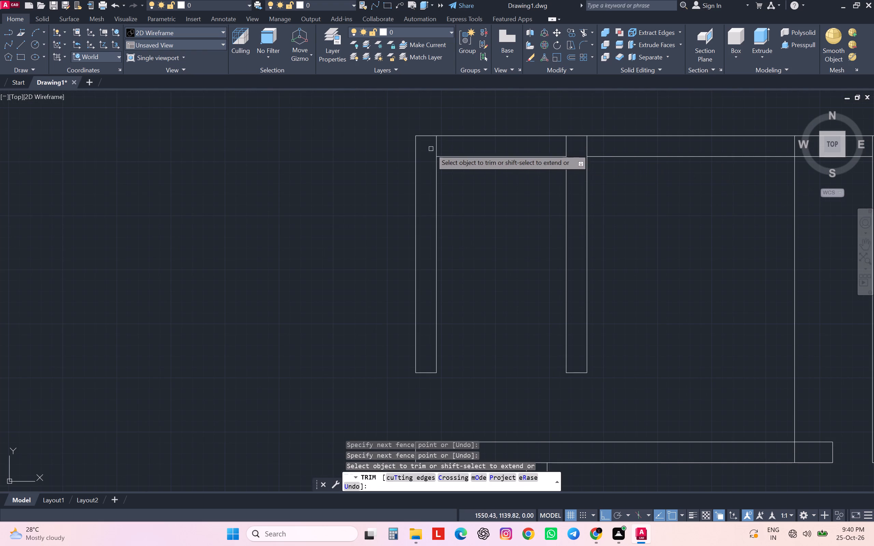
{"action": "left_click", "coordinate": [430, 148]}
{"action": "scroll", "coordinate": [710, 184], "scroll_direction": "down", "scroll_amount": 2}
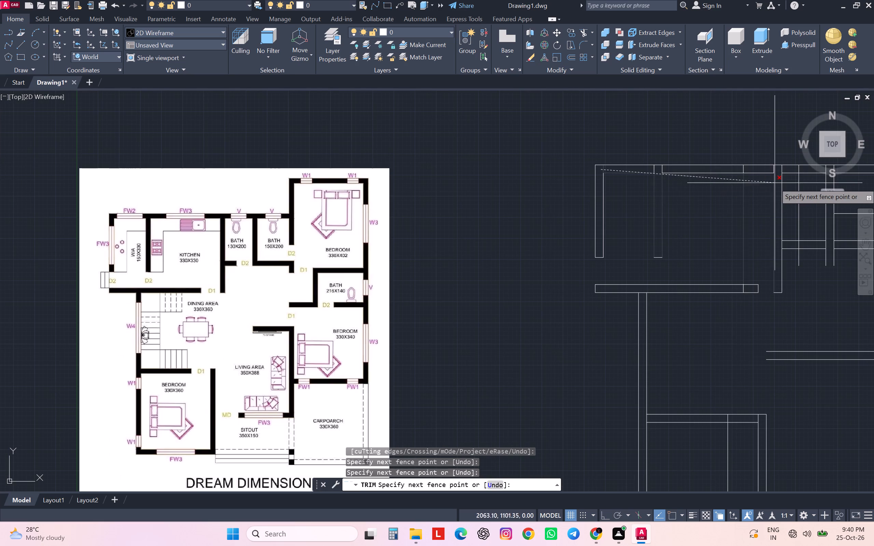
{"action": "left_click", "coordinate": [761, 169]}
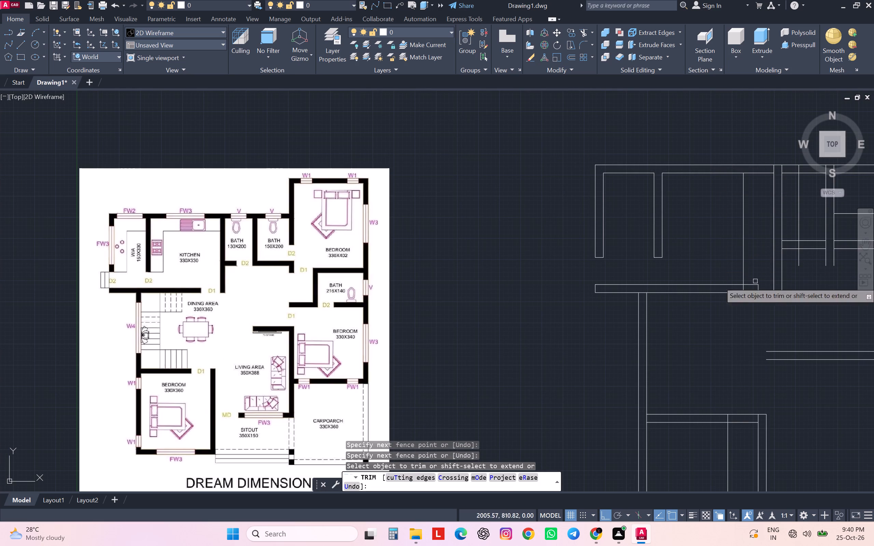
Trim the kitchen's bottom wall back to its 90 cm door line, and remove the door line inside the kitchen.
{"action": "left_click", "coordinate": [759, 276]}
{"action": "left_click", "coordinate": [751, 310]}
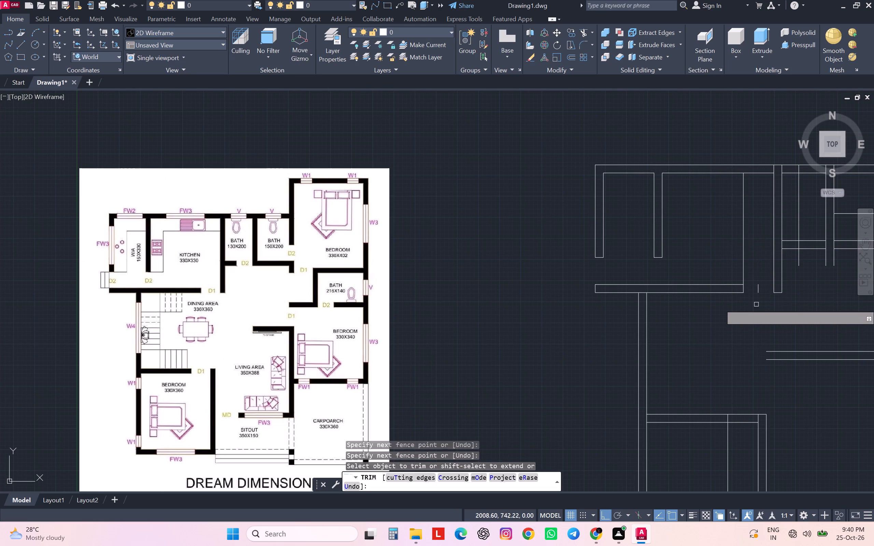
{"action": "left_click", "coordinate": [758, 290]}
{"action": "left_click", "coordinate": [729, 259]}
{"action": "left_click", "coordinate": [749, 254]}
{"action": "scroll", "coordinate": [745, 285], "scroll_direction": "down", "scroll_amount": 1}
{"action": "middle_click_drag", "start_coordinate": [739, 313], "coordinate": [711, 288]}
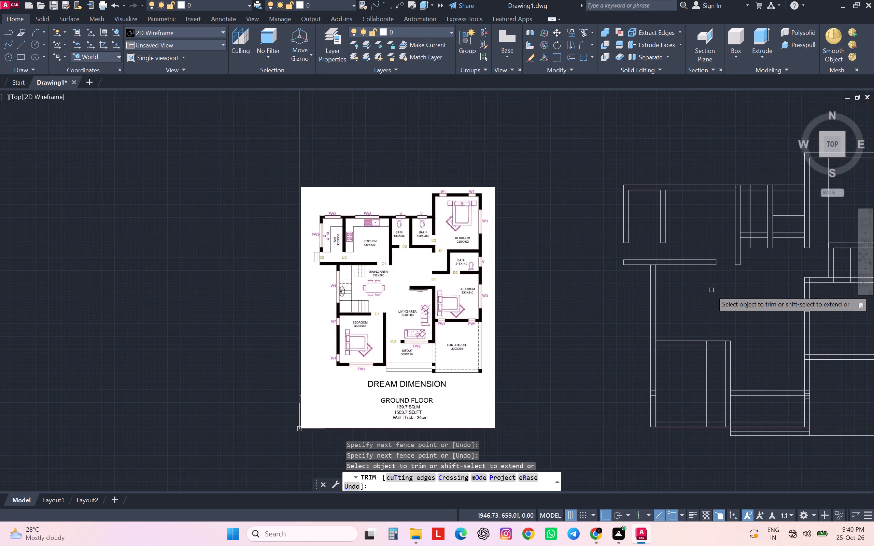
Trim the doorway opening in the lower-left bedroom's top wall, and remove the vertical door line crossing the room.
{"action": "scroll", "coordinate": [725, 325], "scroll_direction": "down", "scroll_amount": 1}
{"action": "scroll", "coordinate": [725, 325], "scroll_direction": "up", "scroll_amount": 1}
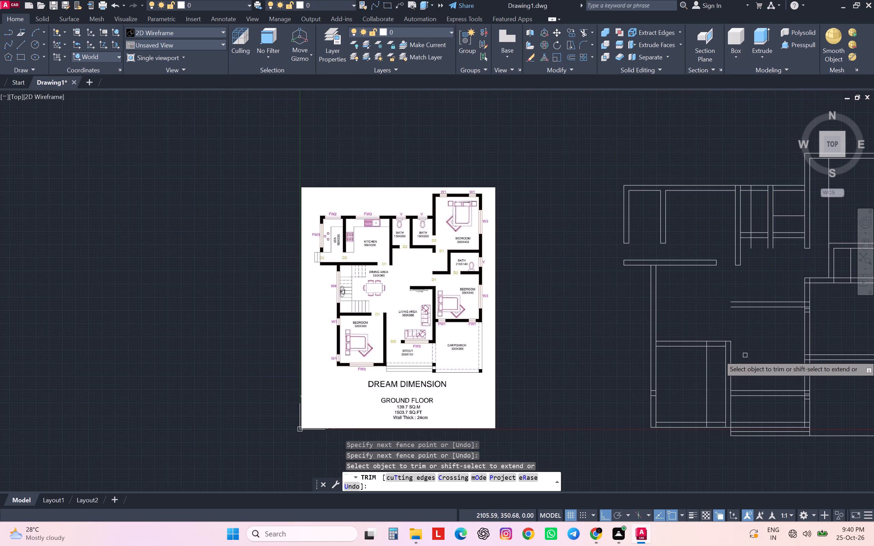
{"action": "left_click", "coordinate": [716, 338]}
{"action": "left_click", "coordinate": [719, 357]}
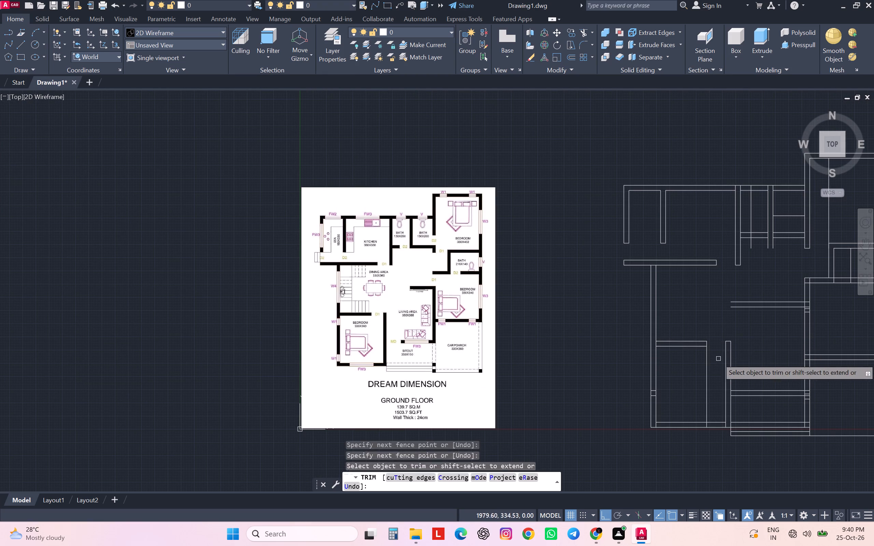
{"action": "left_click_drag", "start_coordinate": [717, 360], "coordinate": [713, 362]}
{"action": "left_click", "coordinate": [703, 365]}
Trim the line stubs crossing the lower-left bedroom's bottom and outer left walls, including the inner wall line at the top wall junction.
{"action": "scroll", "coordinate": [705, 426], "scroll_direction": "down", "scroll_amount": 1}
{"action": "scroll", "coordinate": [705, 426], "scroll_direction": "up", "scroll_amount": 2}
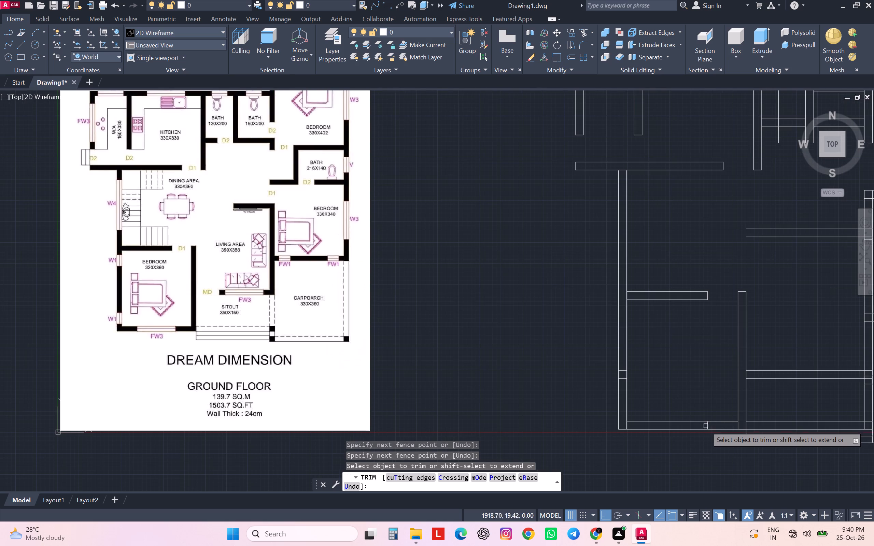
{"action": "scroll", "coordinate": [729, 426], "scroll_direction": "up", "scroll_amount": 2}
{"action": "left_click_drag", "start_coordinate": [762, 425], "coordinate": [758, 425]}
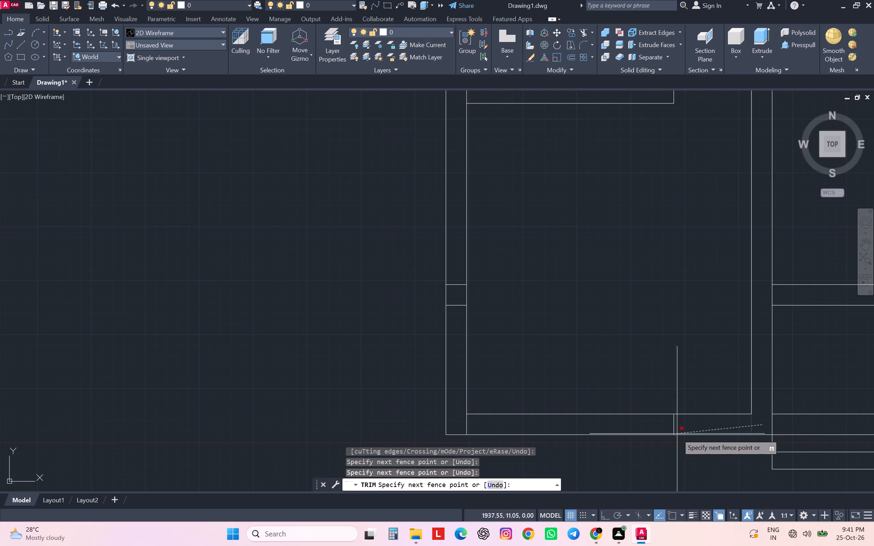
{"action": "left_click", "coordinate": [461, 423]}
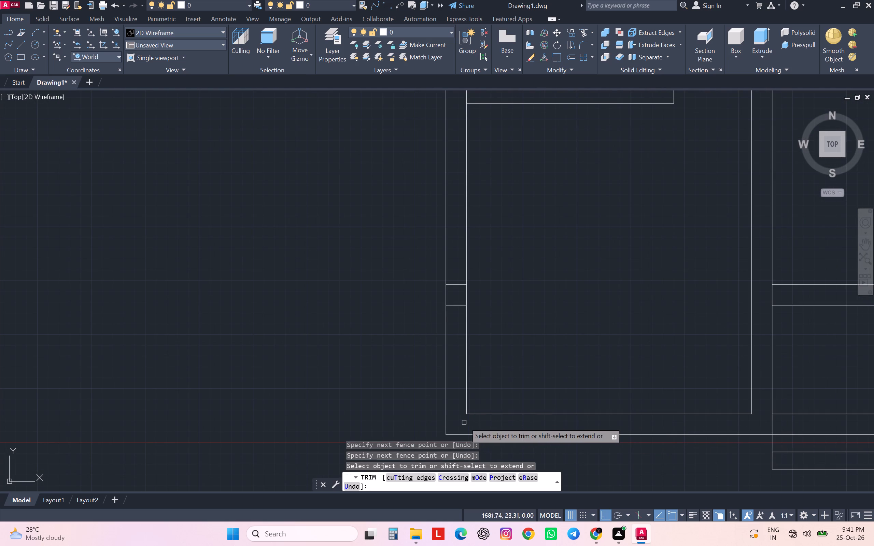
{"action": "left_click", "coordinate": [455, 314]}
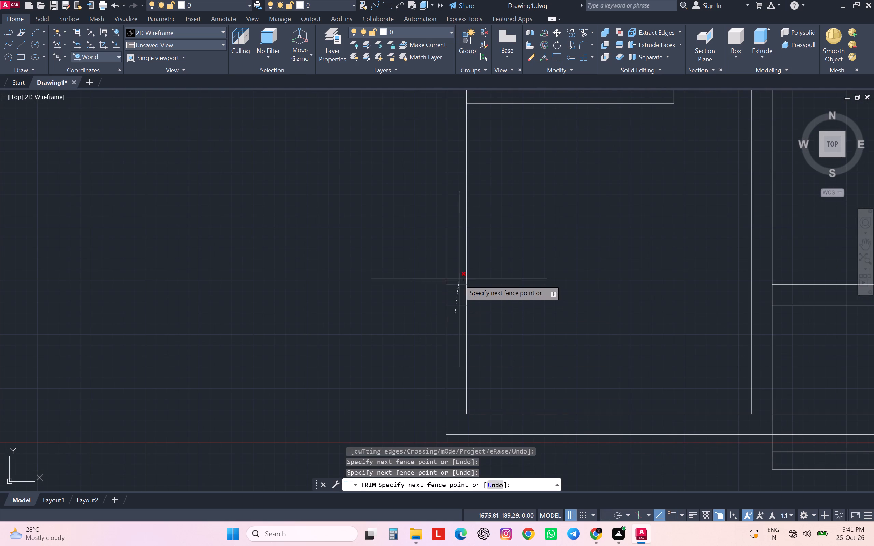
{"action": "left_click", "coordinate": [459, 279]}
{"action": "scroll", "coordinate": [479, 303], "scroll_direction": "up", "scroll_amount": 1}
{"action": "scroll", "coordinate": [479, 303], "scroll_direction": "down", "scroll_amount": 2}
{"action": "scroll", "coordinate": [525, 322], "scroll_direction": "down", "scroll_amount": 1}
{"action": "scroll", "coordinate": [499, 225], "scroll_direction": "up", "scroll_amount": 1}
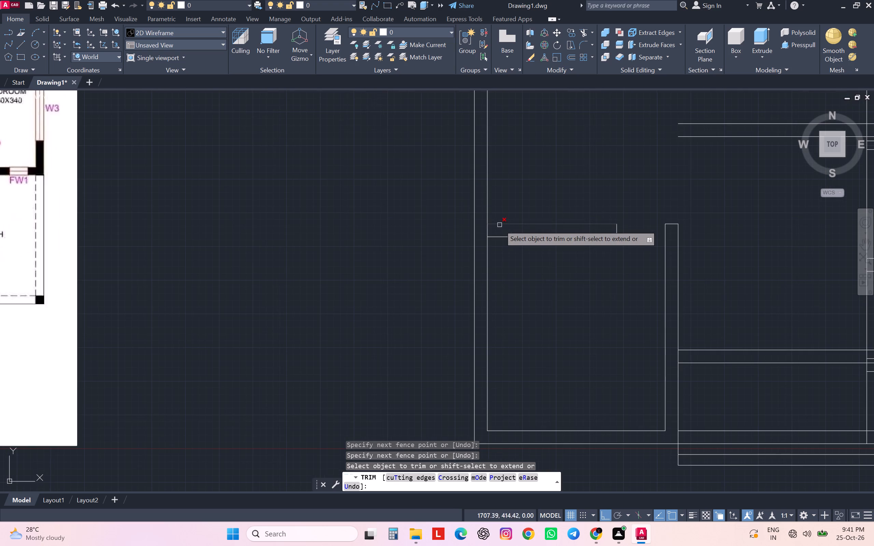
{"action": "left_click", "coordinate": [488, 231]}
{"action": "scroll", "coordinate": [488, 231], "scroll_direction": "down", "scroll_amount": 2}
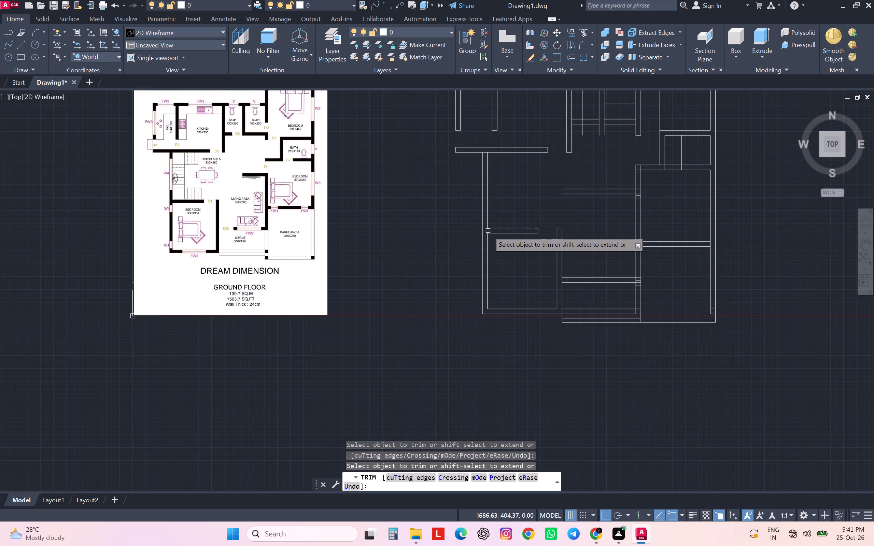
Trim the doorway openings in the small right-hand bath's bottom wall and in the left wall of the bedroom below it.
{"action": "middle_click_drag", "start_coordinate": [611, 362], "coordinate": [554, 379]}
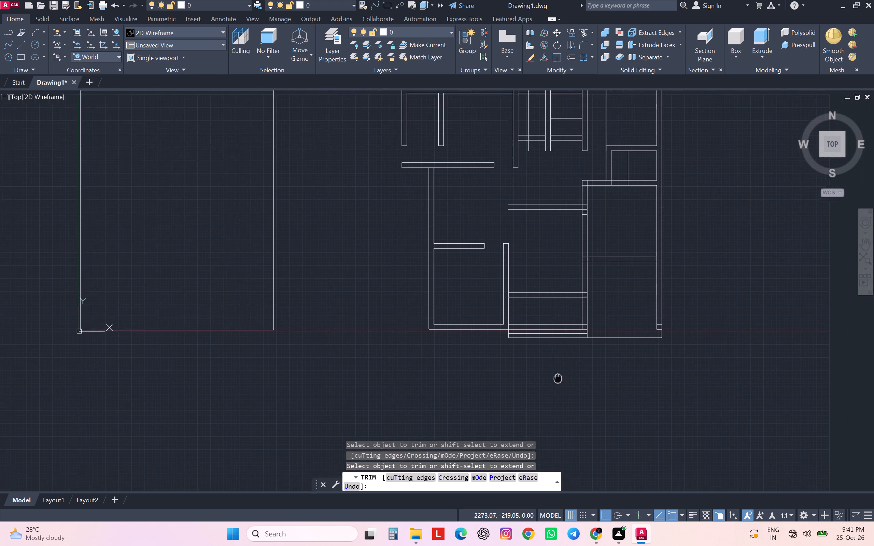
{"action": "middle_click_drag", "start_coordinate": [554, 379], "coordinate": [555, 378]}
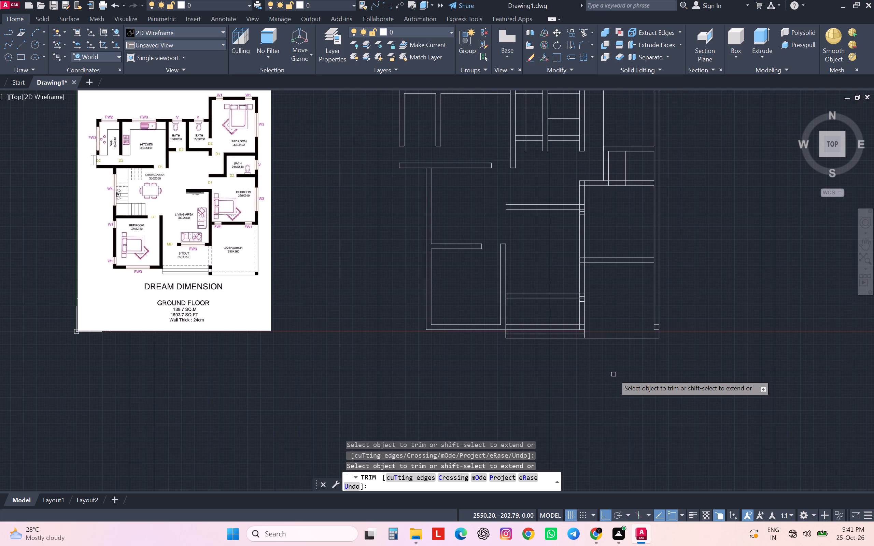
{"action": "middle_click_drag", "start_coordinate": [562, 265], "coordinate": [556, 353]}
{"action": "left_click", "coordinate": [610, 265]}
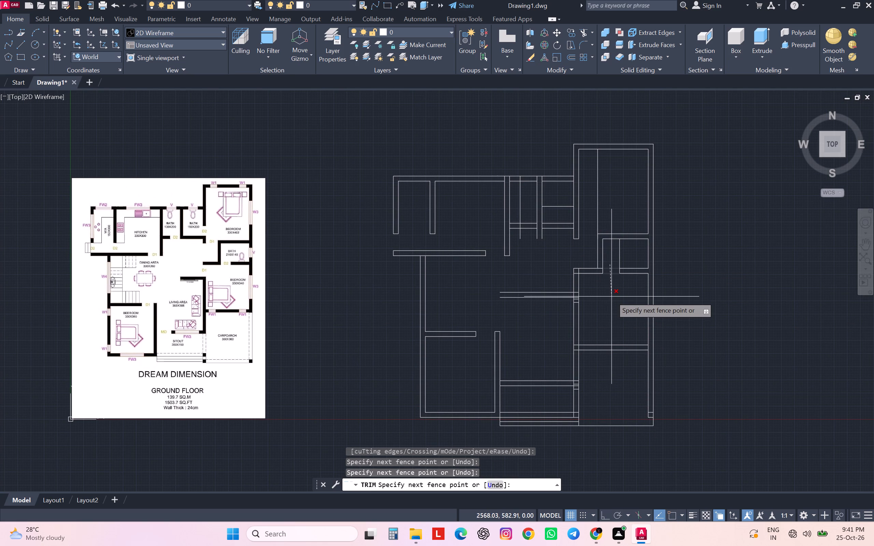
{"action": "left_click", "coordinate": [611, 297]}
{"action": "left_click", "coordinate": [592, 283]}
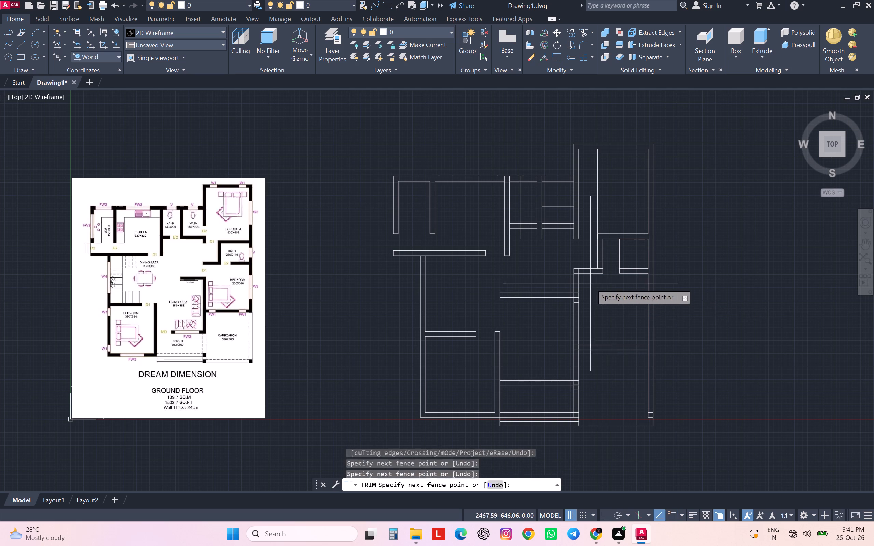
{"action": "left_click", "coordinate": [558, 283]}
Trim the leftover line stubs inside the walls below and above the right-hand bedroom's doorway, including at the bath wall corner.
{"action": "scroll", "coordinate": [578, 300], "scroll_direction": "up", "scroll_amount": 2}
{"action": "left_click", "coordinate": [575, 319]}
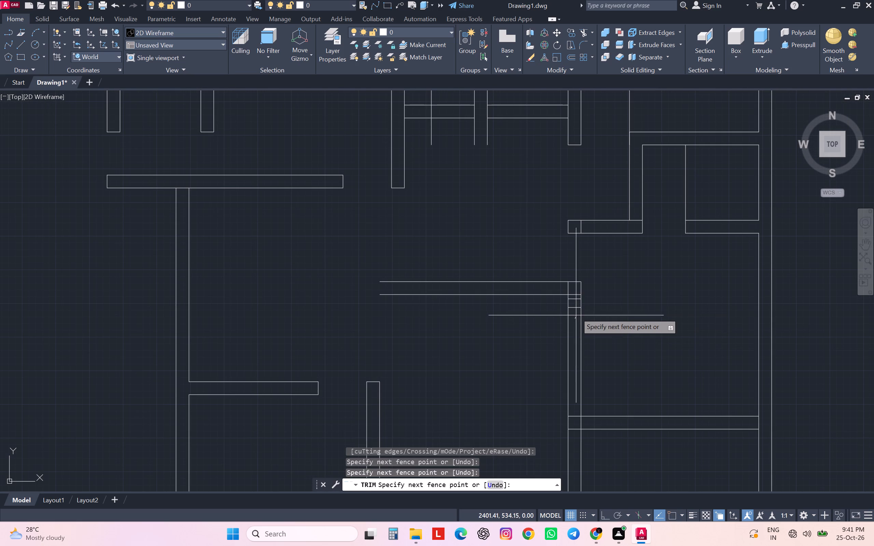
{"action": "left_click", "coordinate": [575, 293]}
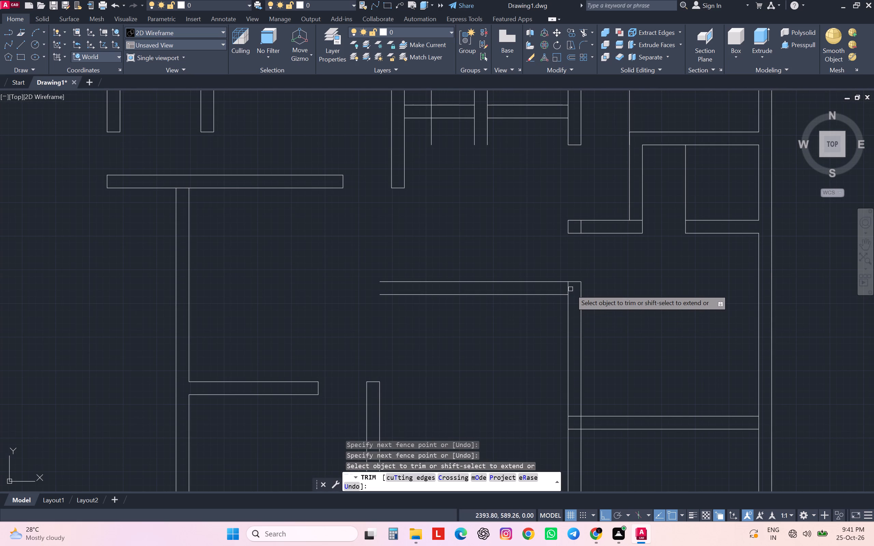
{"action": "scroll", "coordinate": [568, 289], "scroll_direction": "down", "scroll_amount": 2}
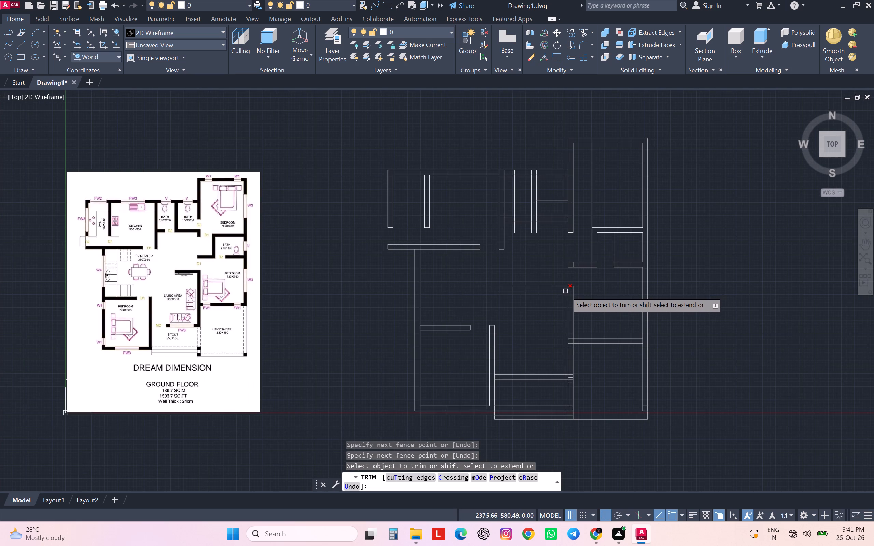
{"action": "scroll", "coordinate": [565, 291], "scroll_direction": "up", "scroll_amount": 1}
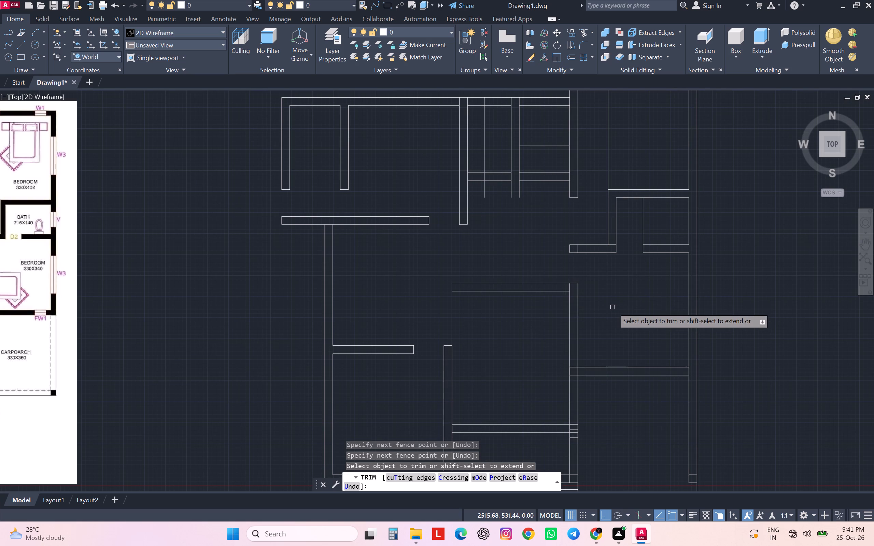
{"action": "middle_click_drag", "start_coordinate": [612, 307], "coordinate": [615, 329]}
{"action": "scroll", "coordinate": [573, 270], "scroll_direction": "up", "scroll_amount": 1}
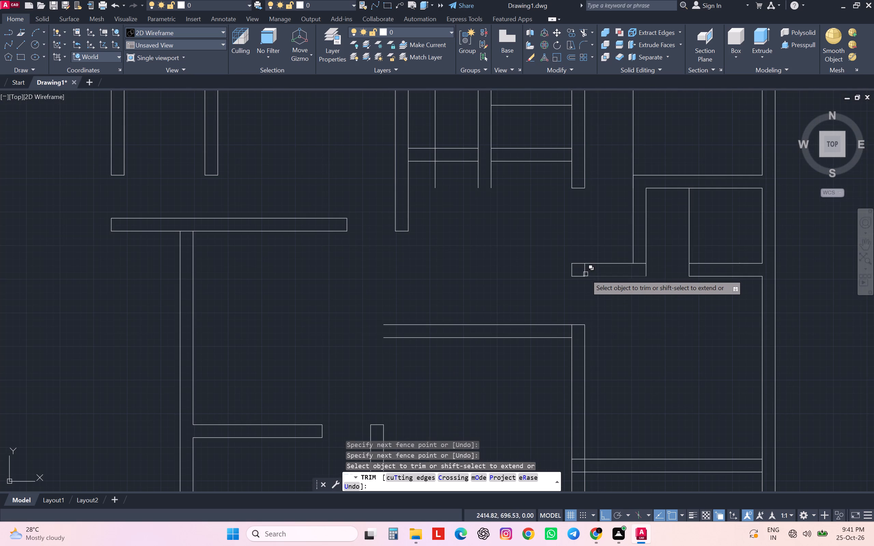
{"action": "left_click", "coordinate": [584, 271]}
{"action": "left_click", "coordinate": [639, 265]}
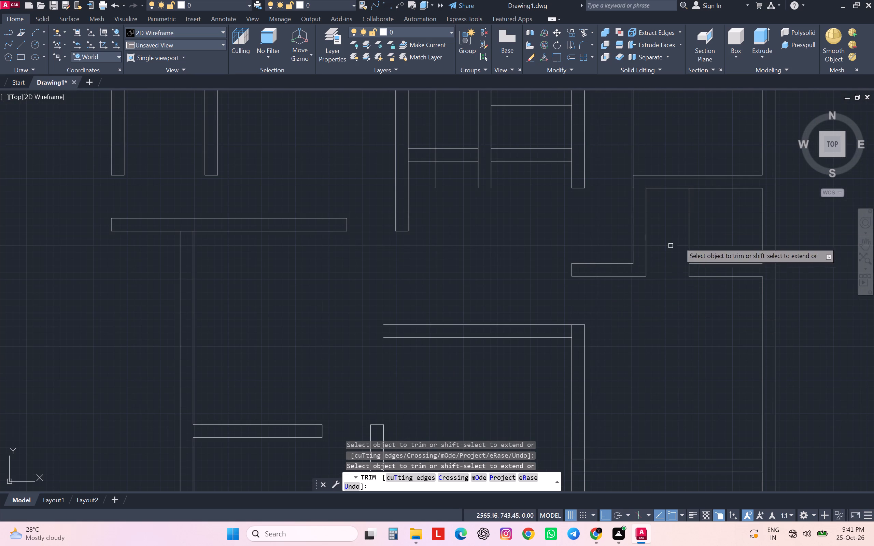
Remove the leftover vertical door lines inside the small right-hand bath and the upper-right bedroom.
{"action": "left_click", "coordinate": [715, 227]}
{"action": "left_click", "coordinate": [684, 239]}
{"action": "scroll", "coordinate": [687, 247], "scroll_direction": "down", "scroll_amount": 2}
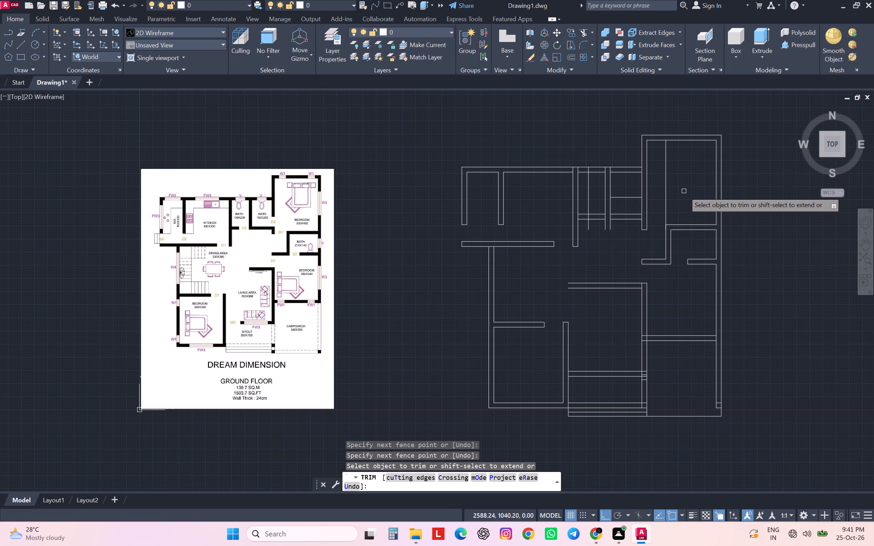
{"action": "scroll", "coordinate": [671, 222], "scroll_direction": "up", "scroll_amount": 3}
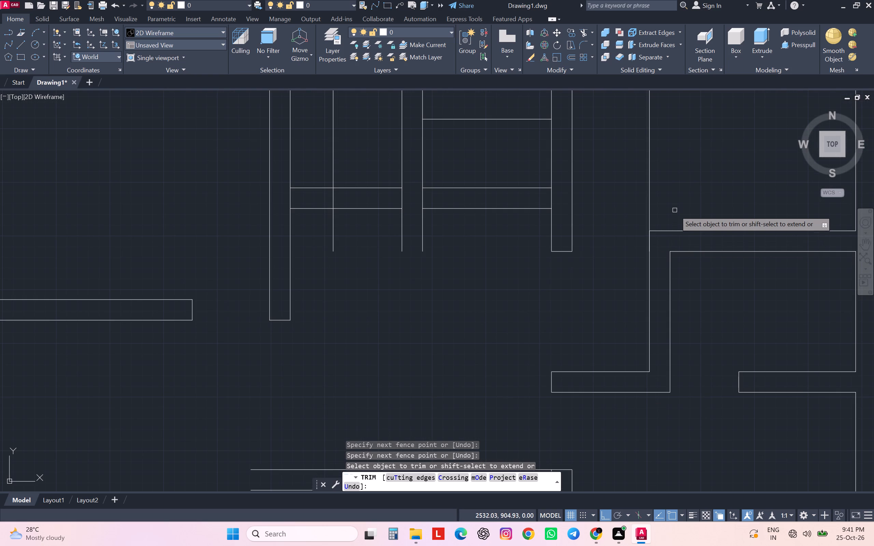
{"action": "scroll", "coordinate": [675, 210], "scroll_direction": "down", "scroll_amount": 2}
{"action": "key", "text": "Escape"}
{"action": "key", "text": "Escape"}
{"action": "key", "text": "Escape"}
{"action": "key", "text": "Escape"}
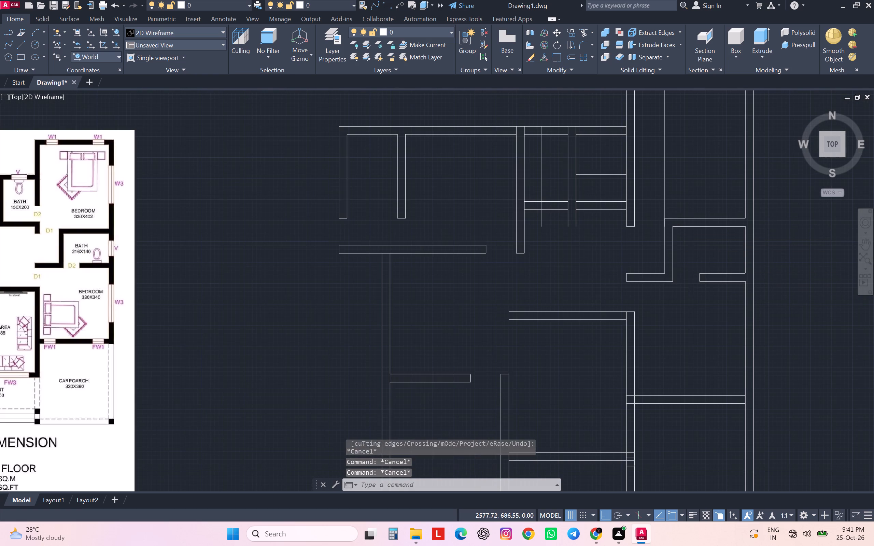
{"action": "left_click", "coordinate": [663, 209]}
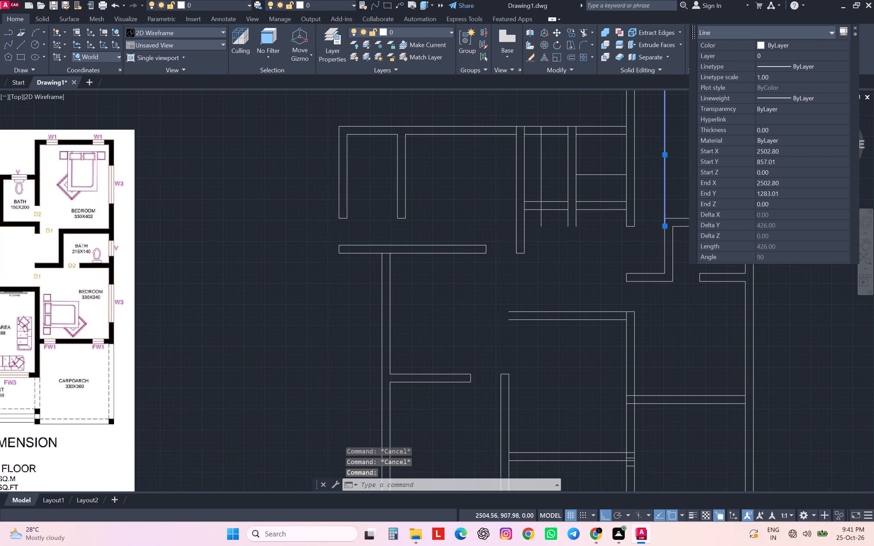
{"action": "key", "text": "Delete"}
{"action": "scroll", "coordinate": [665, 253], "scroll_direction": "down", "scroll_amount": 1}
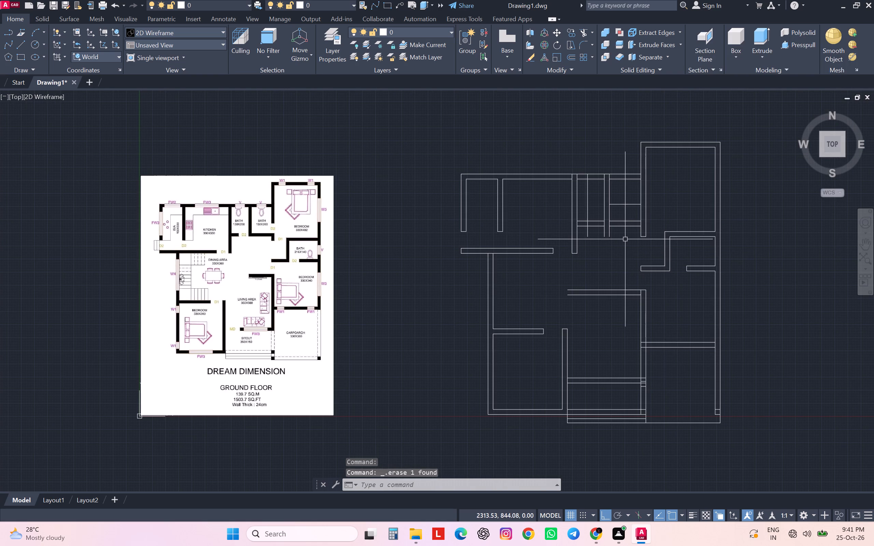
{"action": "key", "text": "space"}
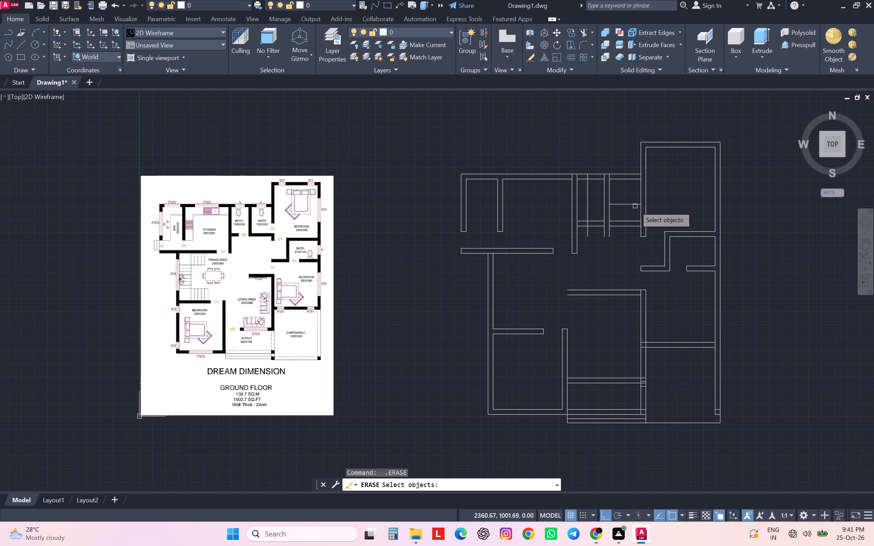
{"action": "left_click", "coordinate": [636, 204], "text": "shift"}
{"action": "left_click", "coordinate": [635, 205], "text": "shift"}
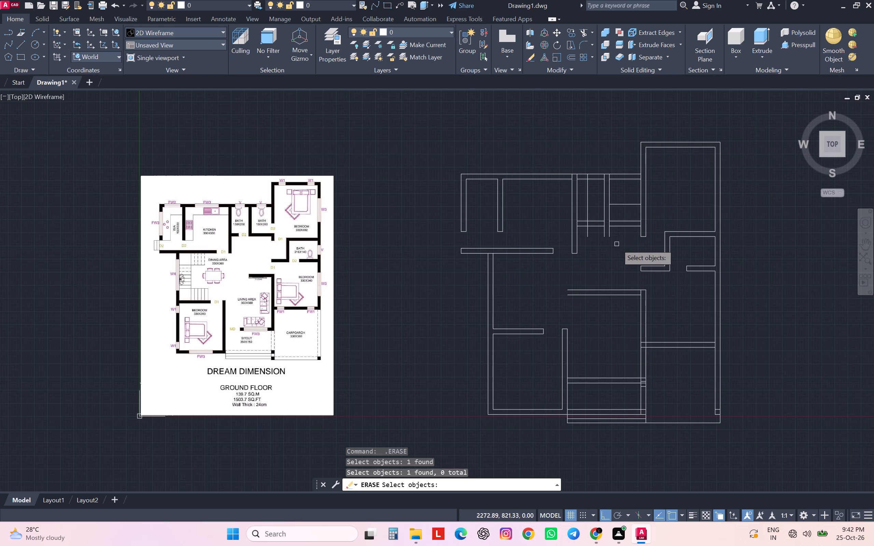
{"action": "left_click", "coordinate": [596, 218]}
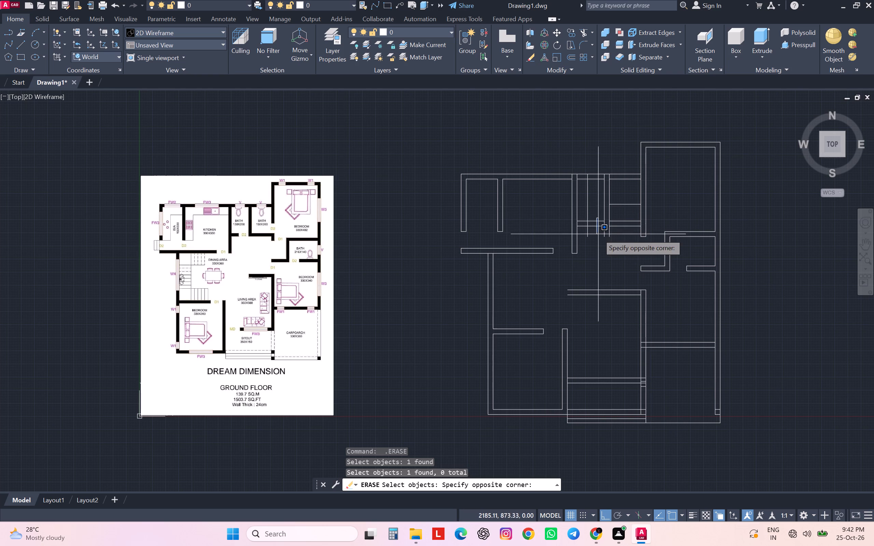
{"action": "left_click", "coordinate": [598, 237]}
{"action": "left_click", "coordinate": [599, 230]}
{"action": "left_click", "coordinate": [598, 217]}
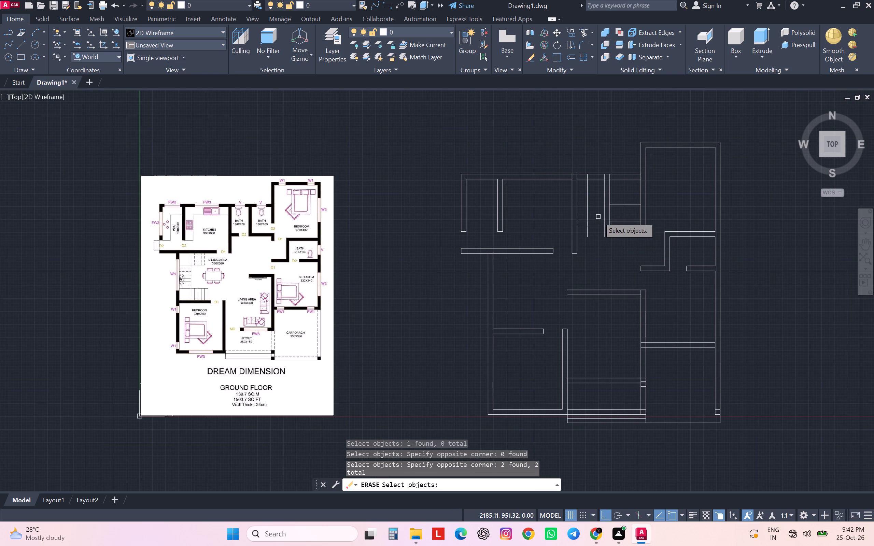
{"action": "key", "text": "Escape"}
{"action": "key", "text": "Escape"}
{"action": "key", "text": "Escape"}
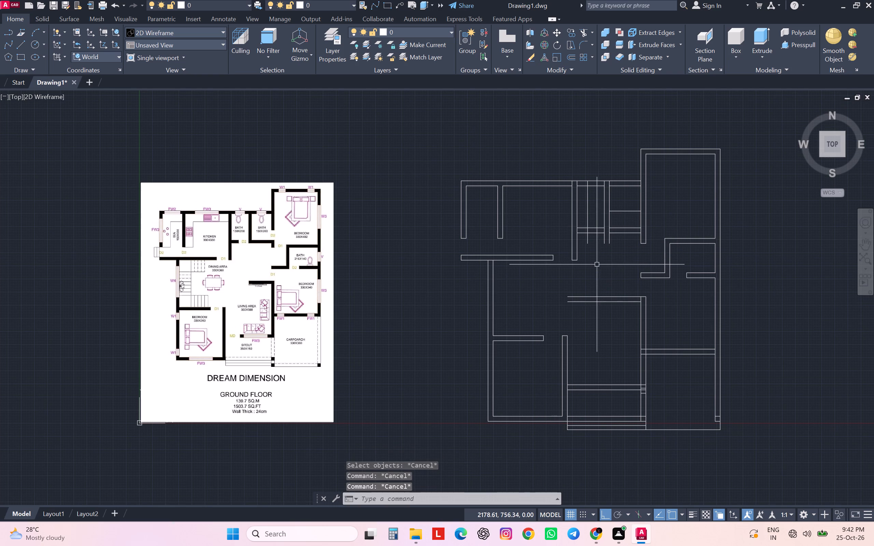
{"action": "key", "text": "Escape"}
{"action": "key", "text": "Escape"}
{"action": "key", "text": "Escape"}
Trim the doorway opening in the bottom wall of the bath beside the kitchen, and remove the vertical door line inside it.
{"action": "type", "text": "tr"}
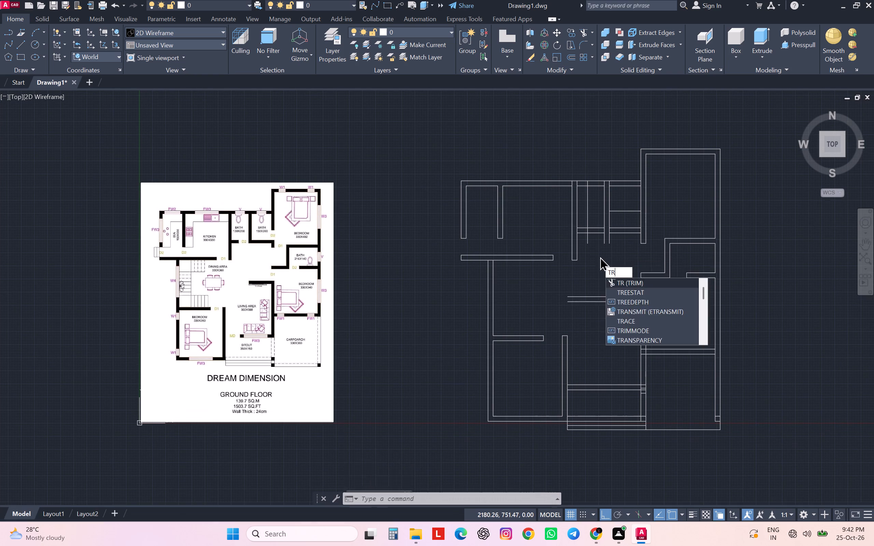
{"action": "key", "text": "Return"}
{"action": "left_click_drag", "start_coordinate": [597, 241], "coordinate": [598, 238]}
{"action": "left_click", "coordinate": [597, 219]}
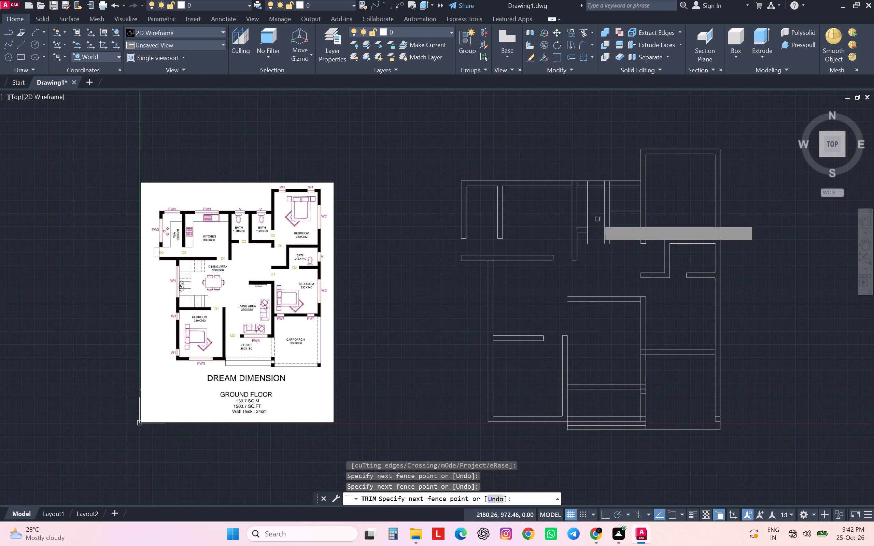
{"action": "left_click", "coordinate": [588, 238]}
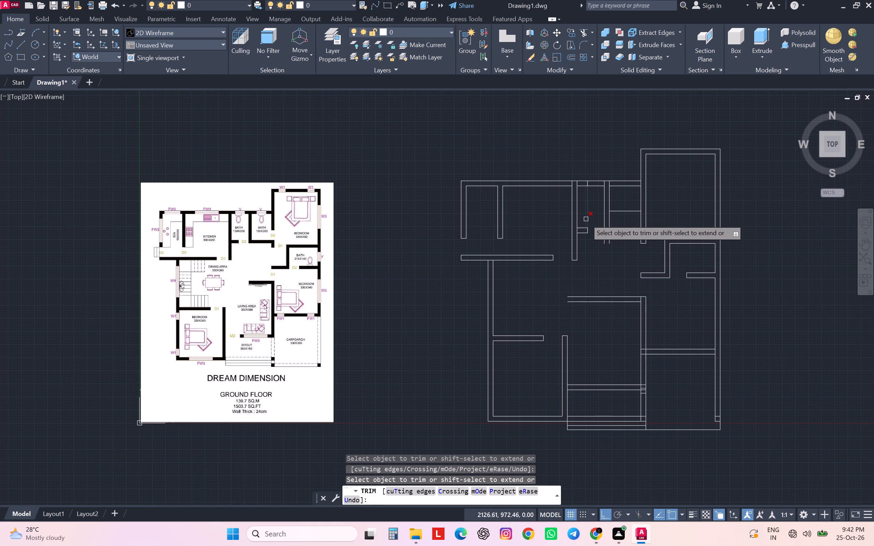
{"action": "left_click", "coordinate": [586, 219]}
Trim the vertical line stubs crossing the top wall's thickness at the kitchen–bath wall, the bath door line and the partition between the baths.
{"action": "scroll", "coordinate": [588, 190], "scroll_direction": "up", "scroll_amount": 2}
{"action": "left_click", "coordinate": [594, 172]}
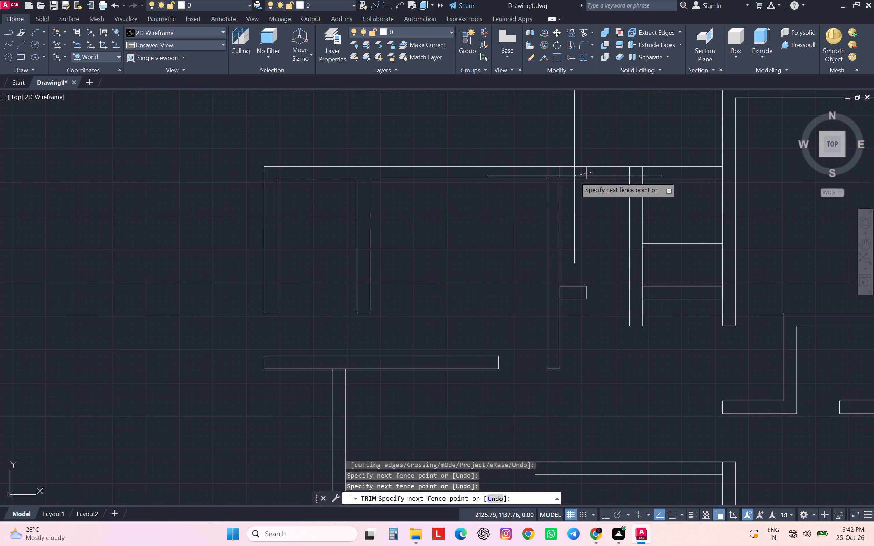
{"action": "left_click", "coordinate": [538, 174]}
{"action": "left_click", "coordinate": [620, 178]}
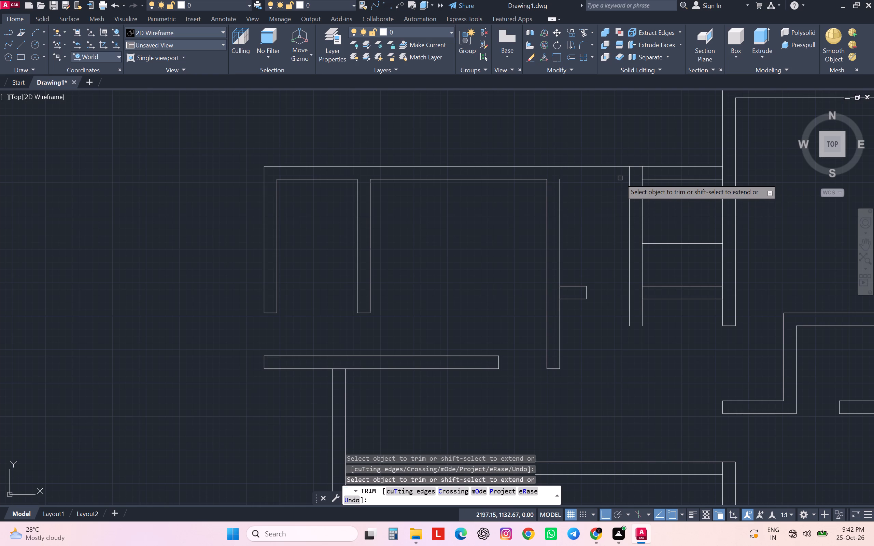
{"action": "key", "text": "ctrl+z"}
{"action": "left_click", "coordinate": [618, 174]}
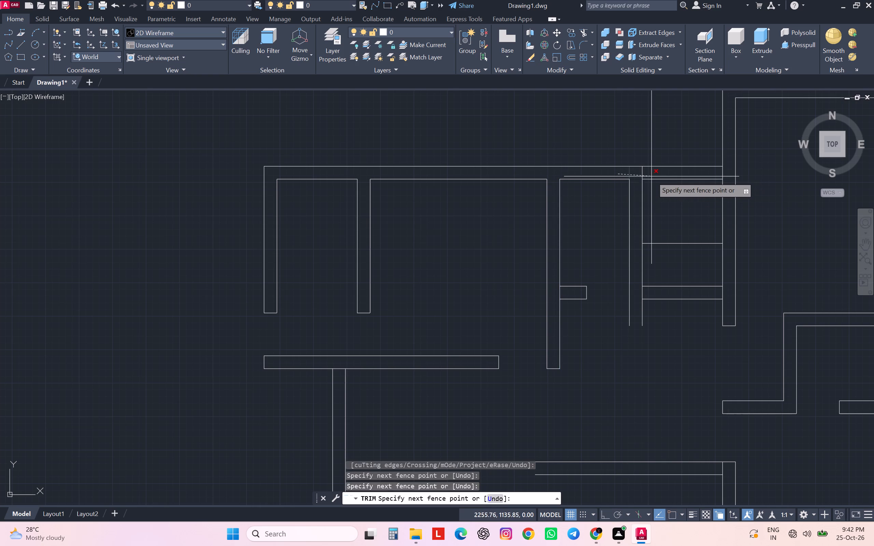
{"action": "left_click", "coordinate": [657, 177]}
{"action": "scroll", "coordinate": [670, 245], "scroll_direction": "down", "scroll_amount": 1}
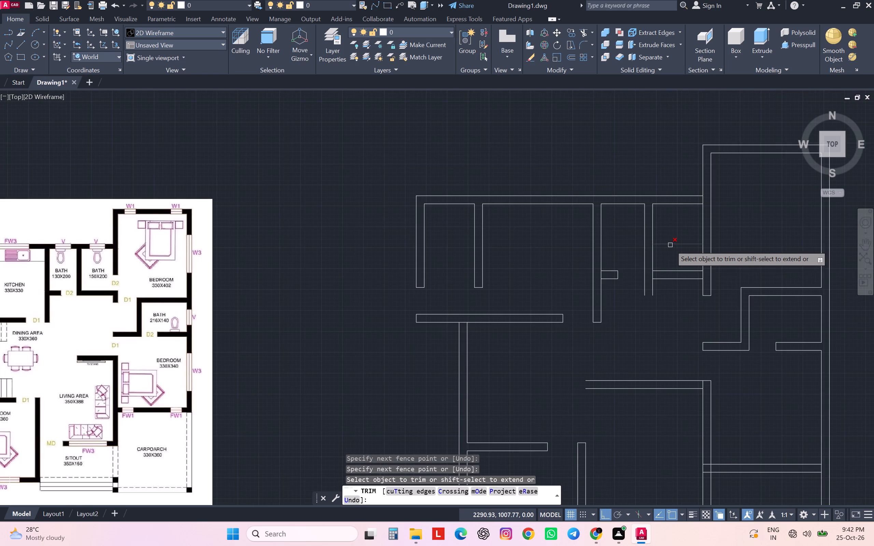
Trim the door opening in the wall between the 150x200 bath and the upper-right bedroom, and remove the leftover horizontal door line inside the bath.
{"action": "left_click", "coordinate": [689, 245], "text": "shift"}
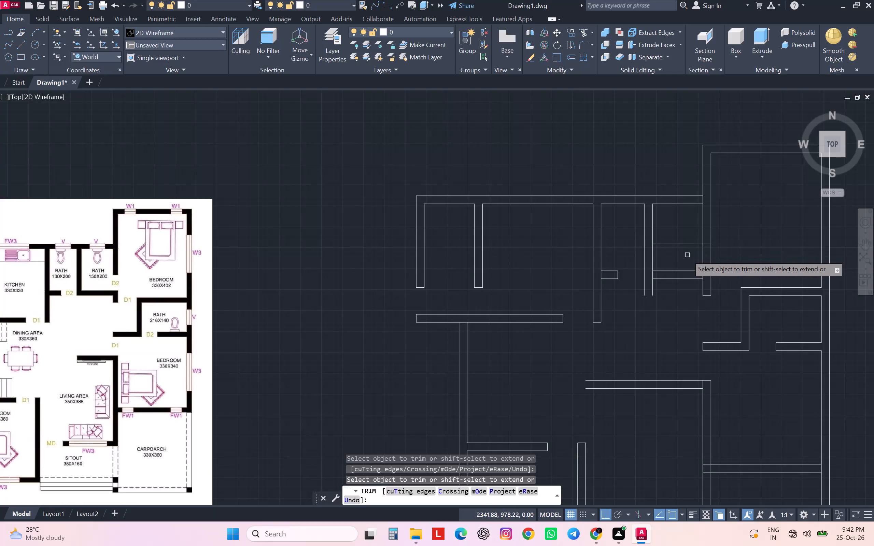
{"action": "left_click", "coordinate": [688, 257]}
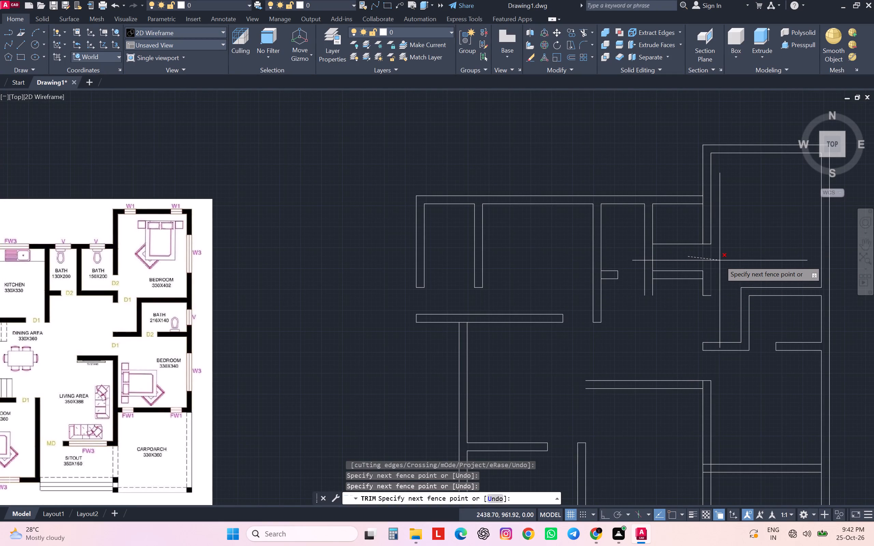
{"action": "key", "text": "Escape"}
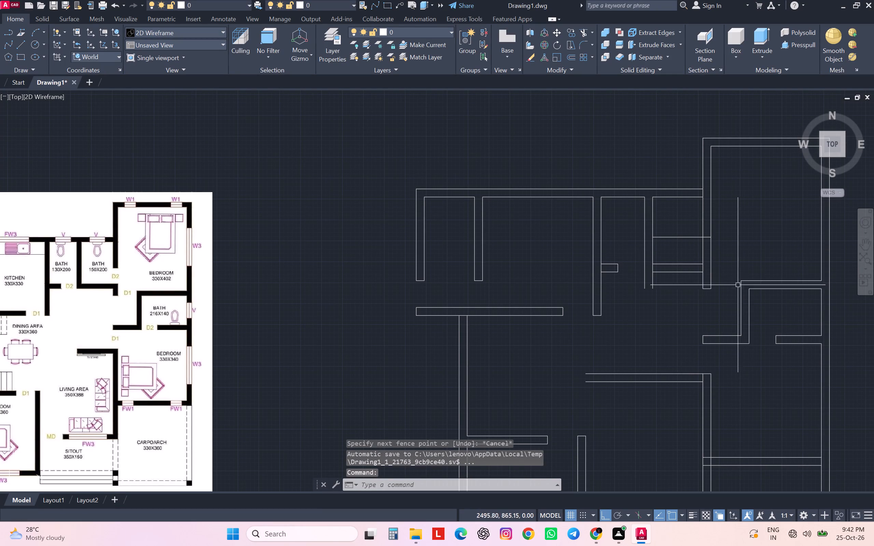
{"action": "key", "text": "space"}
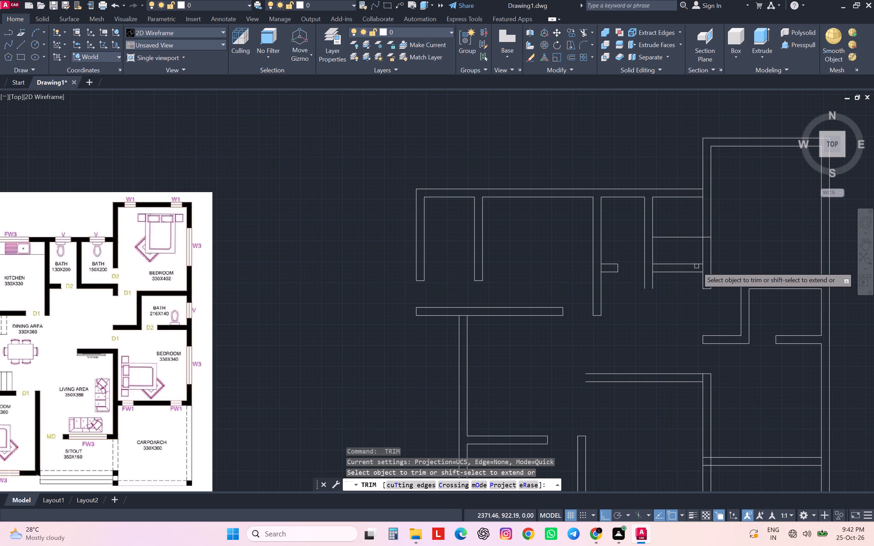
{"action": "left_click", "coordinate": [691, 264], "text": "shift"}
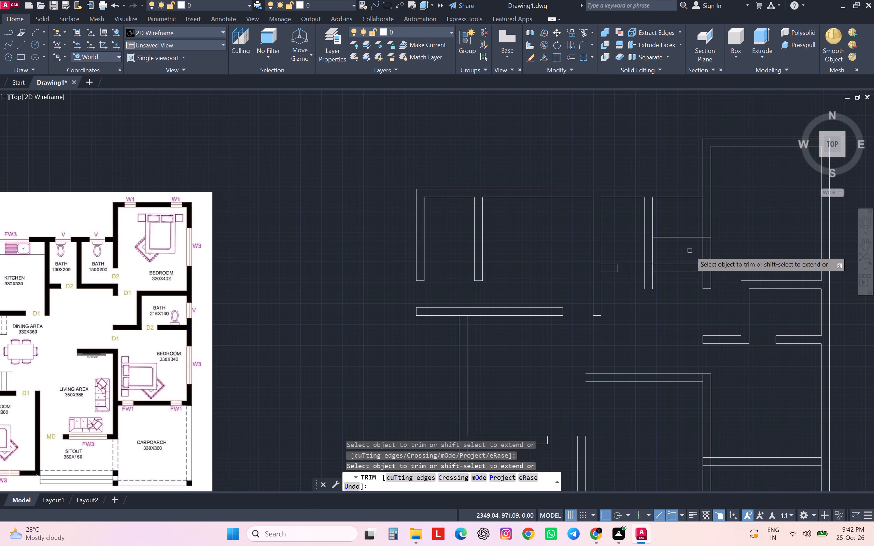
{"action": "left_click", "coordinate": [690, 250]}
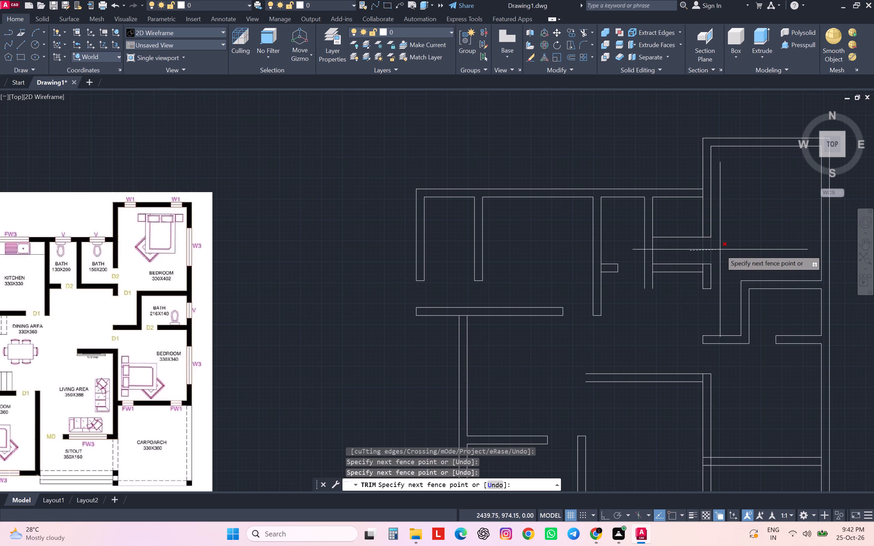
{"action": "left_click", "coordinate": [727, 252]}
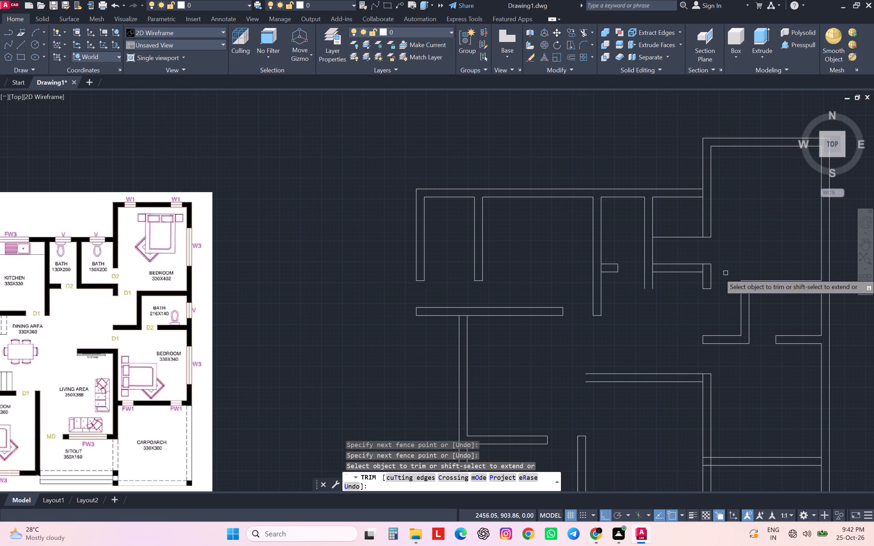
{"action": "left_click", "coordinate": [694, 250]}
{"action": "left_click", "coordinate": [680, 235]}
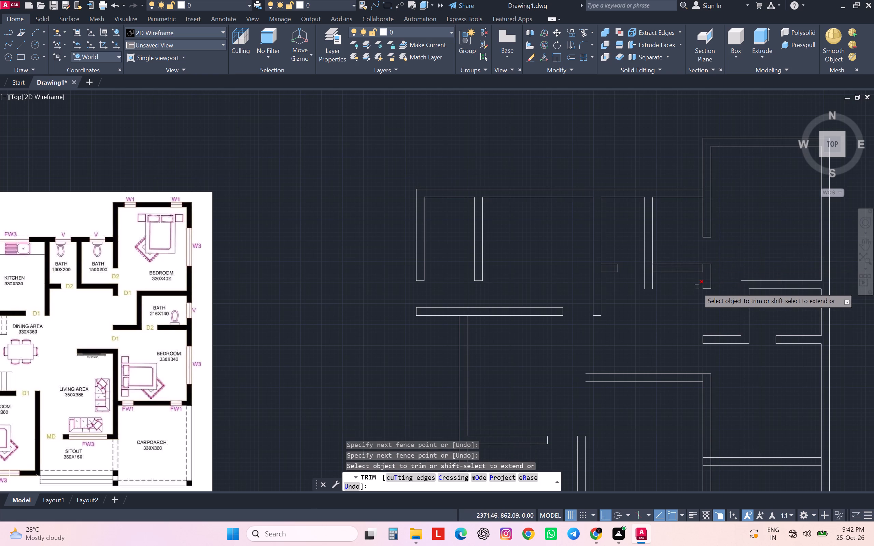
Trim the partition line stubs below the 150x200 bath's bottom wall and the vertical stubs inside that wall's thickness at both corners.
{"action": "left_click", "coordinate": [666, 272], "text": "shift"}
{"action": "left_click", "coordinate": [664, 276]}
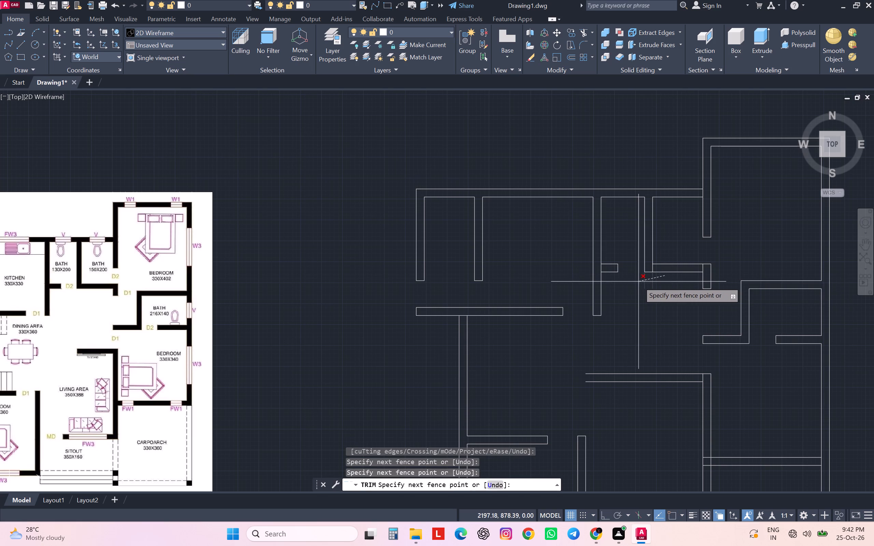
{"action": "left_click", "coordinate": [638, 282]}
{"action": "left_click", "coordinate": [653, 269]}
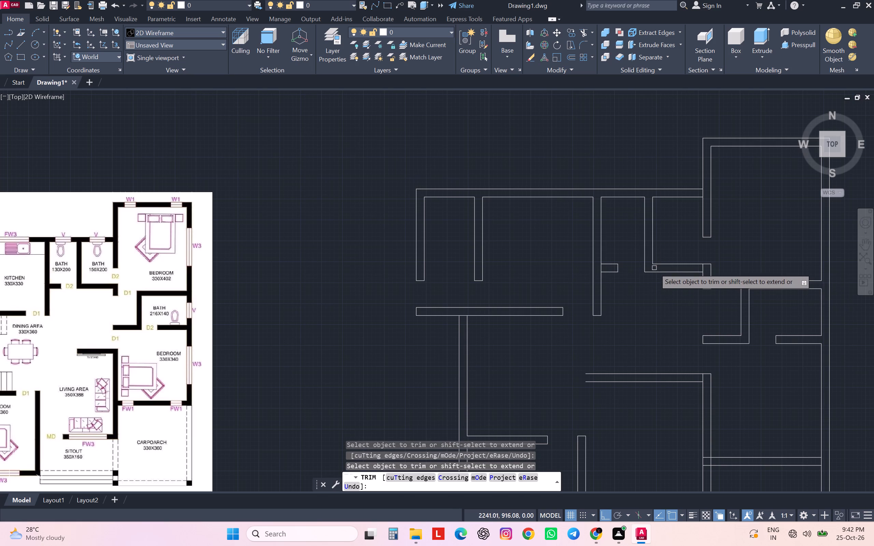
{"action": "left_click", "coordinate": [703, 269]}
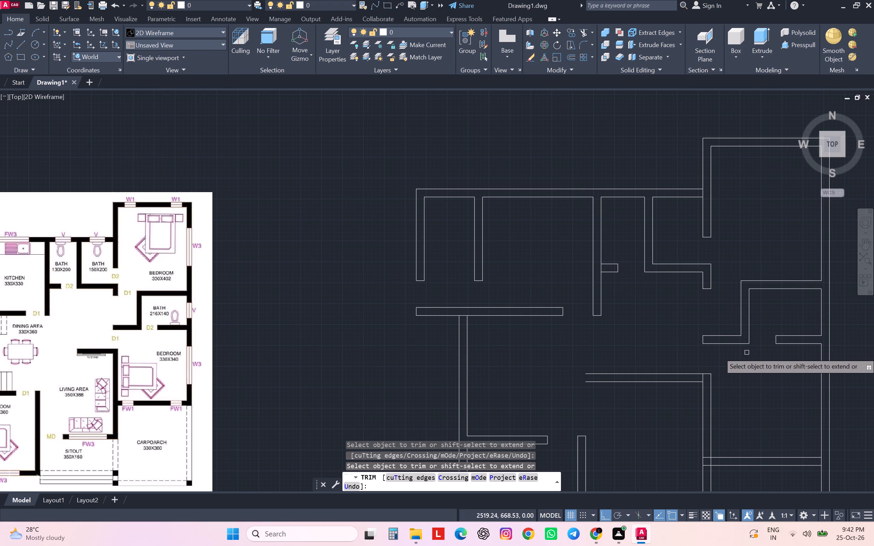
Offset the right face of the wall between the lower-left bedroom and the living area 100 cm rightward for the main door.
{"action": "scroll", "coordinate": [747, 347], "scroll_direction": "down", "scroll_amount": 1}
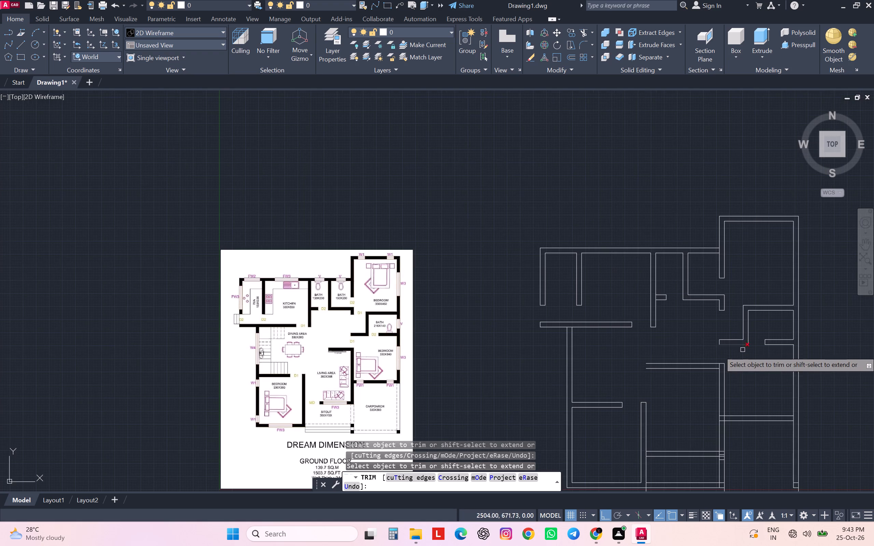
{"action": "middle_click_drag", "start_coordinate": [740, 359], "coordinate": [737, 323]}
{"action": "scroll", "coordinate": [737, 323], "scroll_direction": "up", "scroll_amount": 1}
{"action": "scroll", "coordinate": [742, 325], "scroll_direction": "down", "scroll_amount": 2}
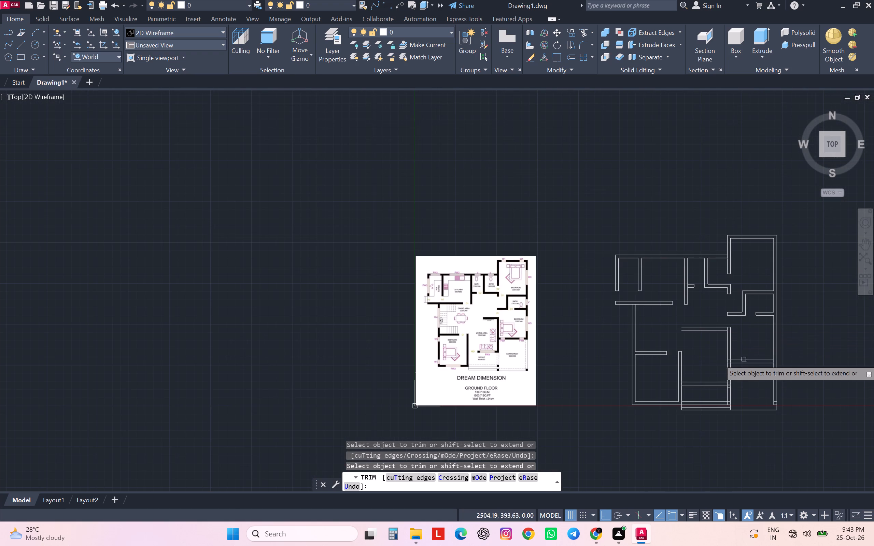
{"action": "middle_click_drag", "start_coordinate": [747, 377], "coordinate": [736, 363]}
{"action": "scroll", "coordinate": [739, 358], "scroll_direction": "up", "scroll_amount": 1}
{"action": "scroll", "coordinate": [739, 358], "scroll_direction": "down", "scroll_amount": 1}
{"action": "scroll", "coordinate": [739, 358], "scroll_direction": "up", "scroll_amount": 1}
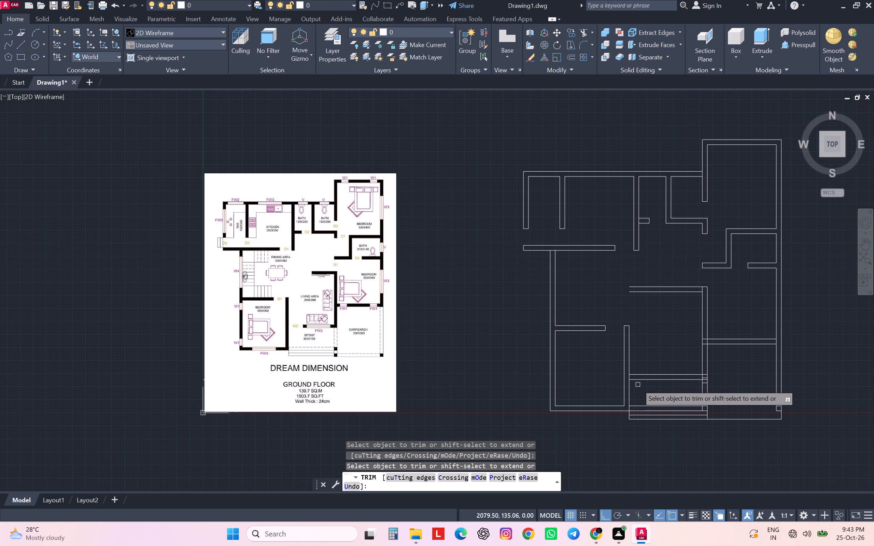
{"action": "key", "text": "Escape"}
{"action": "key", "text": "Escape"}
{"action": "key", "text": "Escape"}
{"action": "key", "text": "Escape"}
{"action": "key", "text": "Escape"}
{"action": "key", "text": "o"}
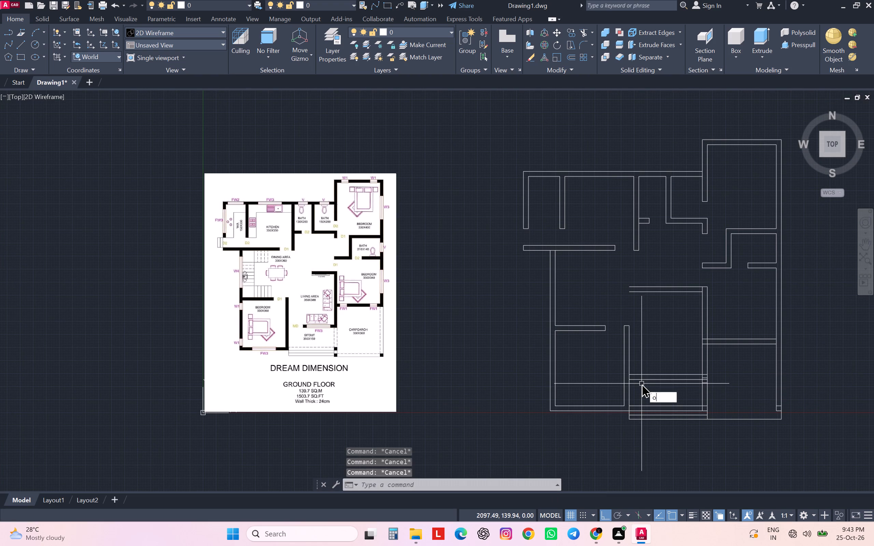
{"action": "key", "text": "Return"}
{"action": "type", "text": "100"}
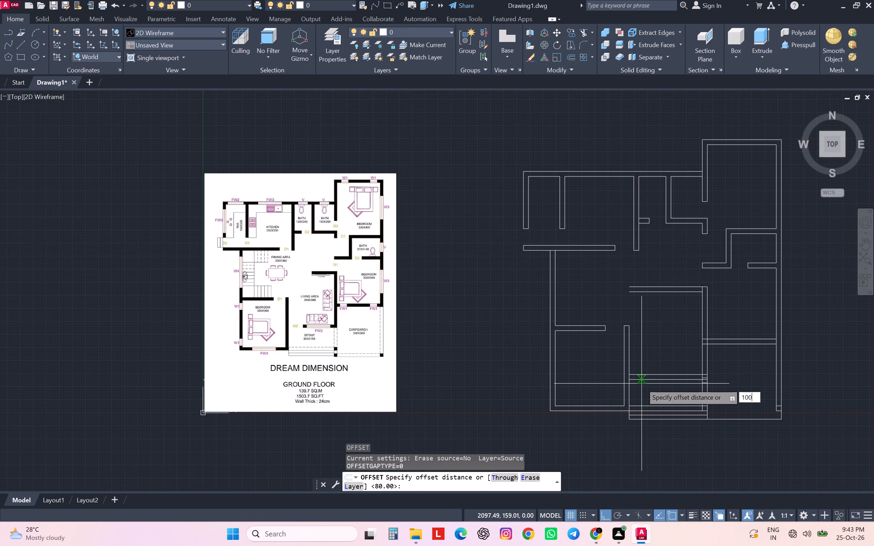
{"action": "key", "text": "Return"}
{"action": "left_click", "coordinate": [633, 365]}
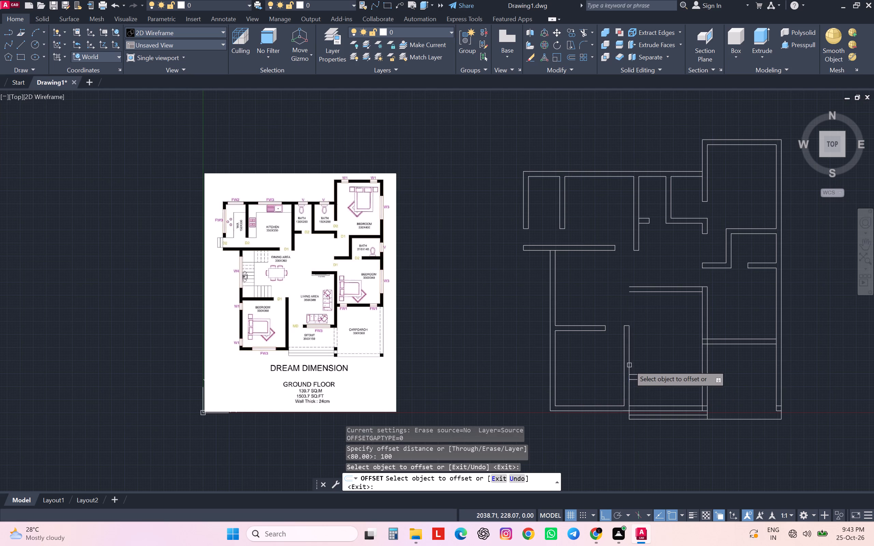
{"action": "left_click", "coordinate": [629, 365]}
{"action": "left_click", "coordinate": [672, 365]}
{"action": "key", "text": "Escape"}
{"action": "key", "text": "Escape"}
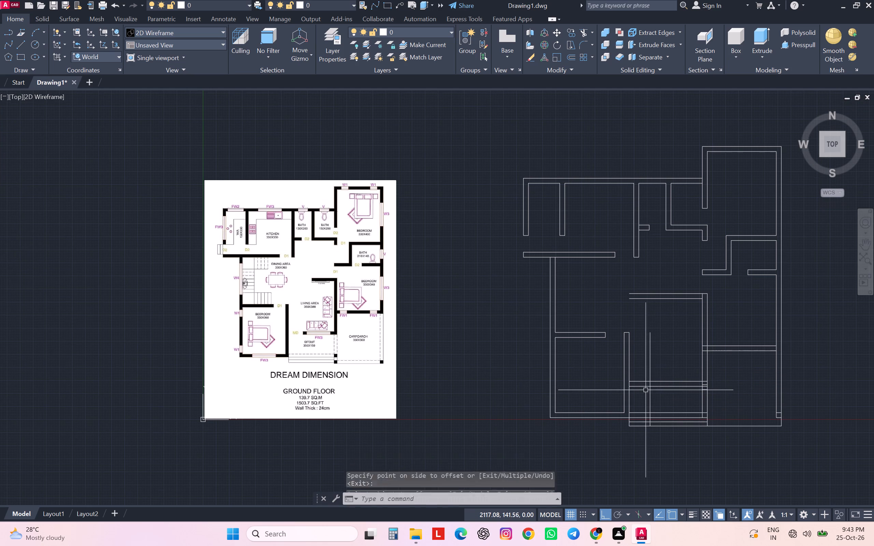
{"action": "key", "text": "Escape"}
{"action": "key", "text": "Escape"}
{"action": "key", "text": "Escape"}
Trim both lines of the wall between living area and sitout to open the main doorway beside the bedroom wall.
{"action": "key", "text": "t"}
{"action": "key", "text": "r"}
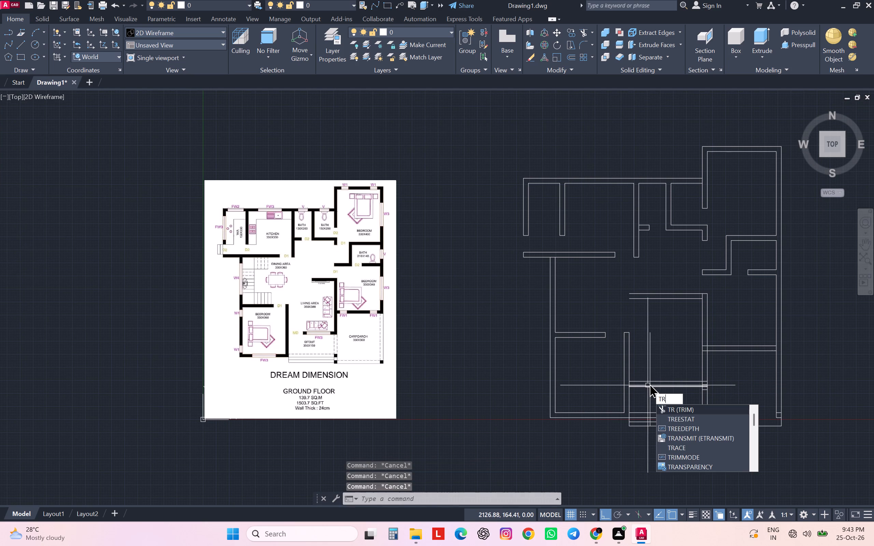
{"action": "key", "text": "Return"}
{"action": "left_click", "coordinate": [640, 390]}
{"action": "left_click", "coordinate": [644, 374]}
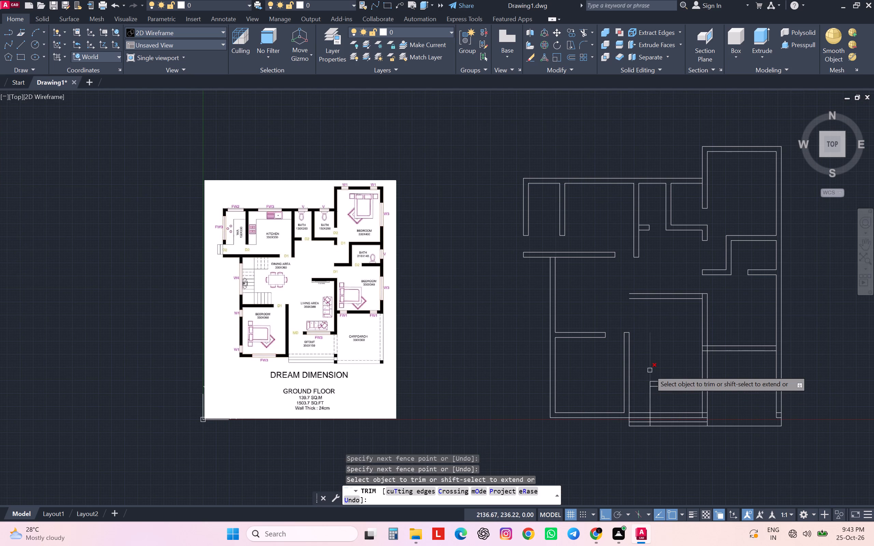
Remove the leftover vertical main-door line above the living–sitout wall and down through the sitout and its front step lines.
{"action": "left_click", "coordinate": [650, 370]}
{"action": "left_click", "coordinate": [652, 398]}
{"action": "scroll", "coordinate": [655, 415], "scroll_direction": "up", "scroll_amount": 3}
{"action": "left_click_drag", "start_coordinate": [653, 414], "coordinate": [650, 414]}
{"action": "left_click", "coordinate": [629, 415]}
{"action": "left_click", "coordinate": [637, 435]}
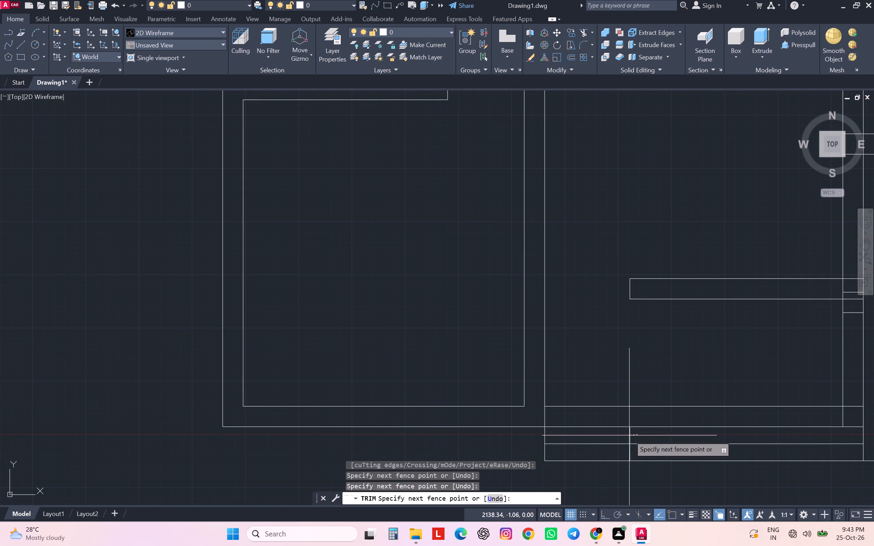
{"action": "left_click", "coordinate": [628, 435]}
{"action": "left_click", "coordinate": [637, 450]}
{"action": "left_click", "coordinate": [629, 451]}
Trim the horizontal lines crossing the living area's right wall thickness at the sitout wall and the carporch top wall.
{"action": "scroll", "coordinate": [667, 363], "scroll_direction": "up", "scroll_amount": 1}
{"action": "scroll", "coordinate": [667, 363], "scroll_direction": "down", "scroll_amount": 1}
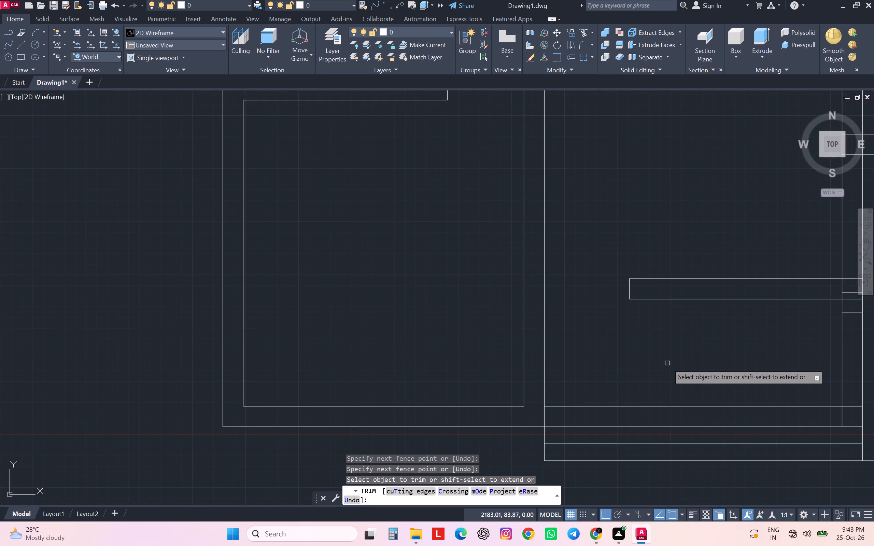
{"action": "scroll", "coordinate": [703, 378], "scroll_direction": "down", "scroll_amount": 2}
{"action": "middle_click_drag", "start_coordinate": [699, 375], "coordinate": [668, 380]}
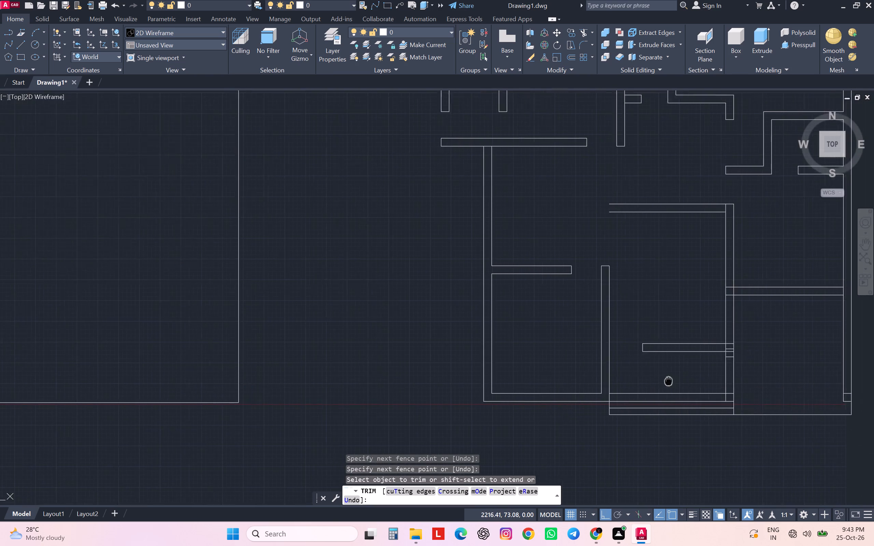
{"action": "middle_click_drag", "start_coordinate": [668, 380], "coordinate": [647, 372]}
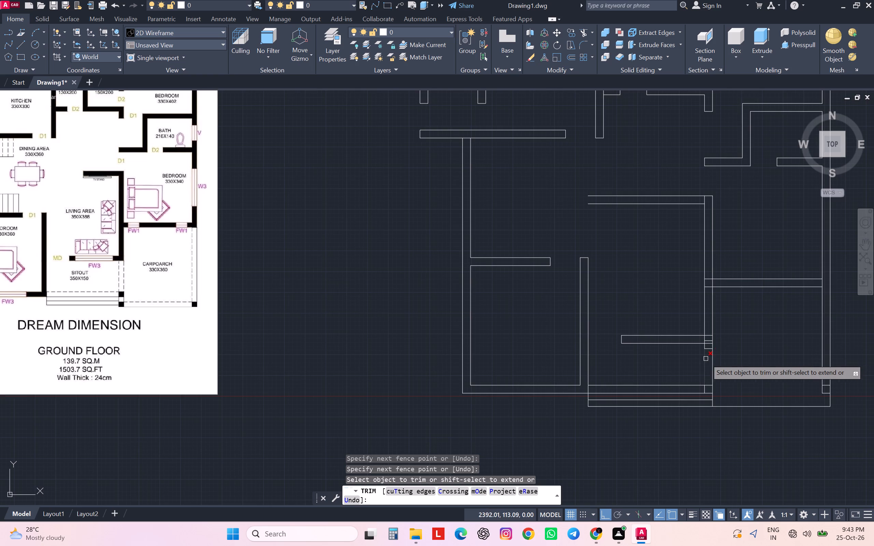
{"action": "scroll", "coordinate": [706, 359], "scroll_direction": "up", "scroll_amount": 1}
{"action": "left_click", "coordinate": [710, 354]}
{"action": "scroll", "coordinate": [710, 354], "scroll_direction": "down", "scroll_amount": 1}
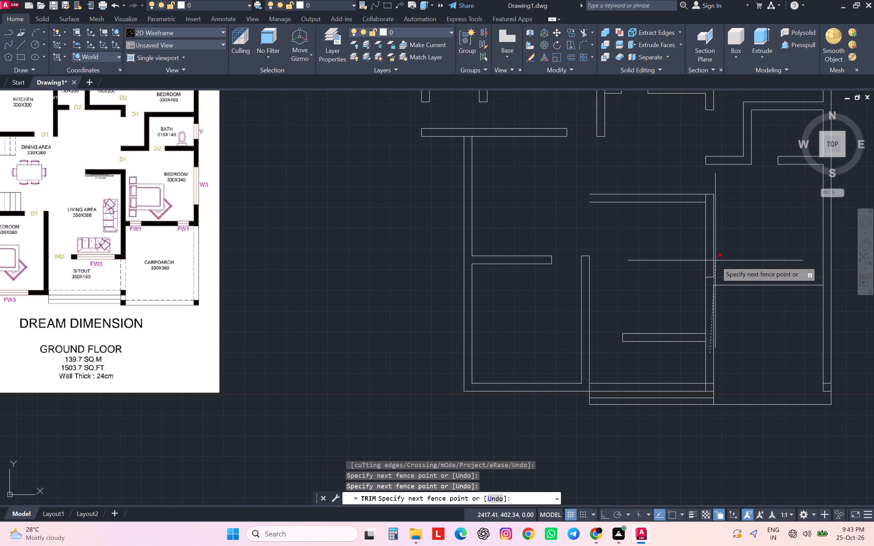
{"action": "left_click", "coordinate": [712, 264]}
Draw a vertical line across the door opening in the work area's left outer wall, from the wall's end to the bottom wall's corner.
{"action": "middle_click_drag", "start_coordinate": [759, 305], "coordinate": [730, 322]}
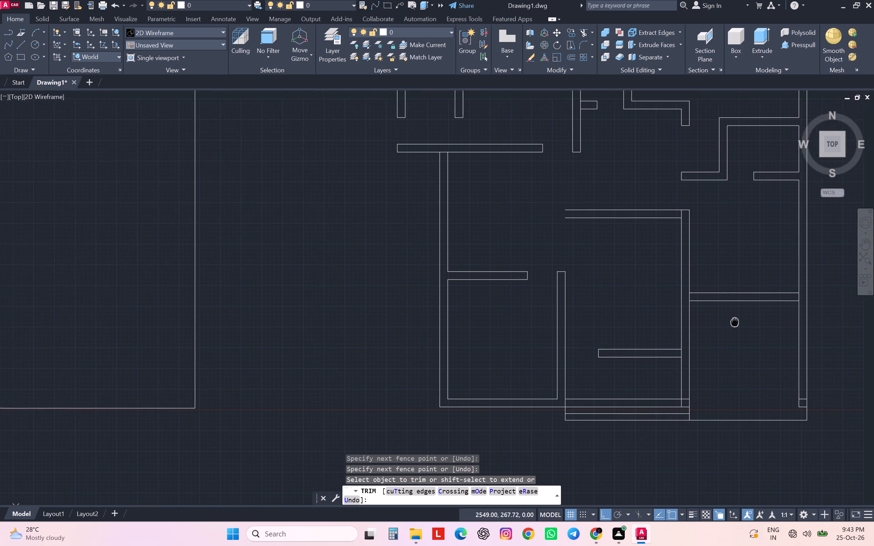
{"action": "middle_click_drag", "start_coordinate": [730, 322], "coordinate": [685, 336]}
{"action": "scroll", "coordinate": [704, 331], "scroll_direction": "down", "scroll_amount": 1}
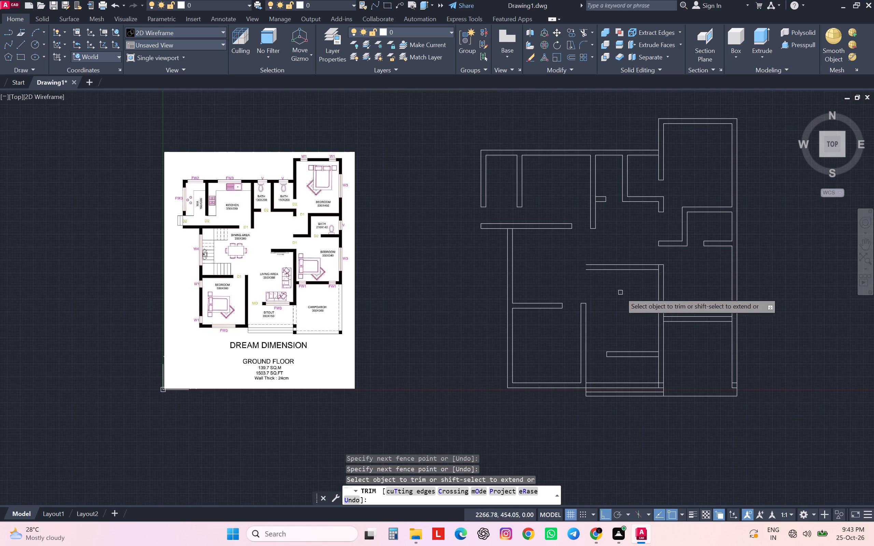
{"action": "scroll", "coordinate": [473, 221], "scroll_direction": "up", "scroll_amount": 1}
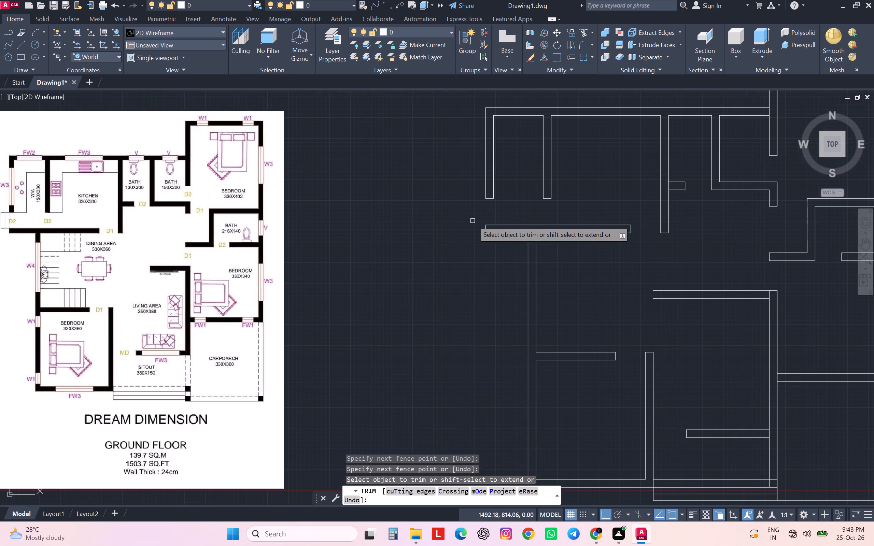
{"action": "scroll", "coordinate": [516, 225], "scroll_direction": "down", "scroll_amount": 1}
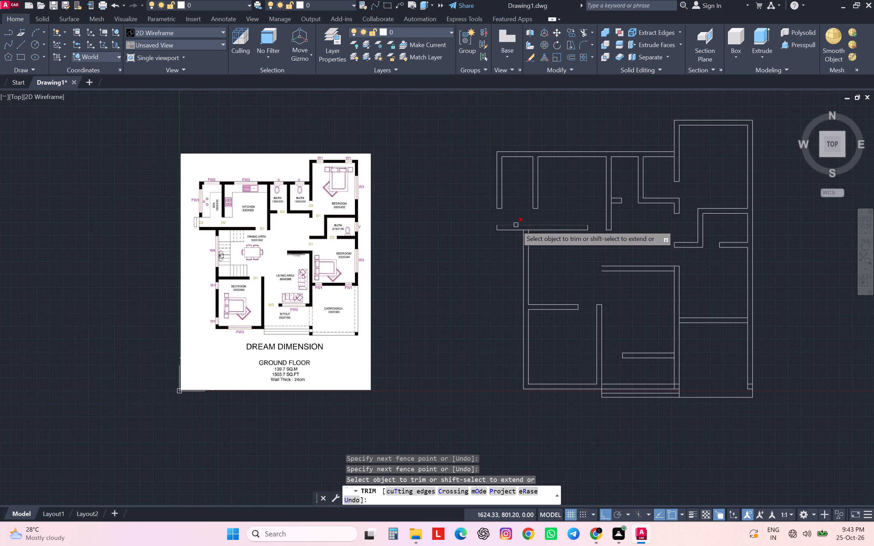
{"action": "scroll", "coordinate": [467, 216], "scroll_direction": "up", "scroll_amount": 1}
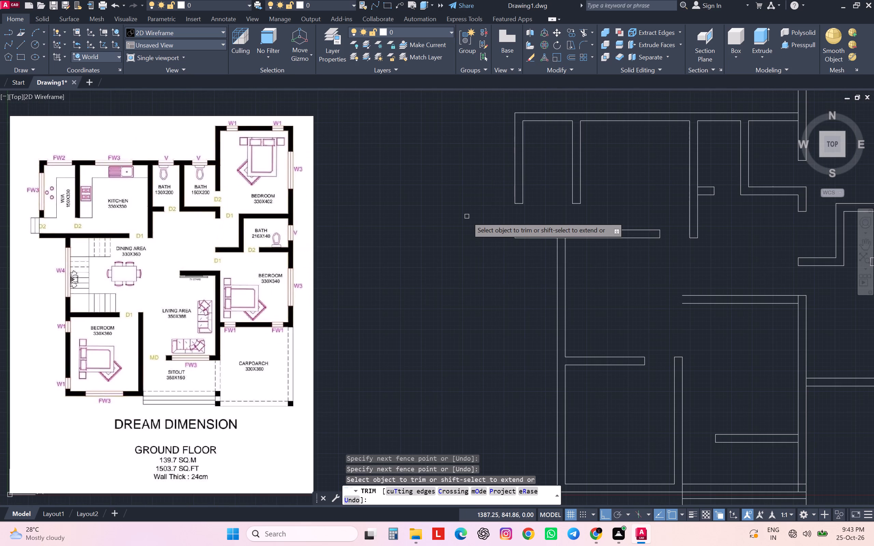
{"action": "key", "text": "Escape"}
{"action": "key", "text": "Escape"}
{"action": "key", "text": "Escape"}
{"action": "key", "text": "Escape"}
{"action": "key", "text": "Escape"}
{"action": "key", "text": "Escape"}
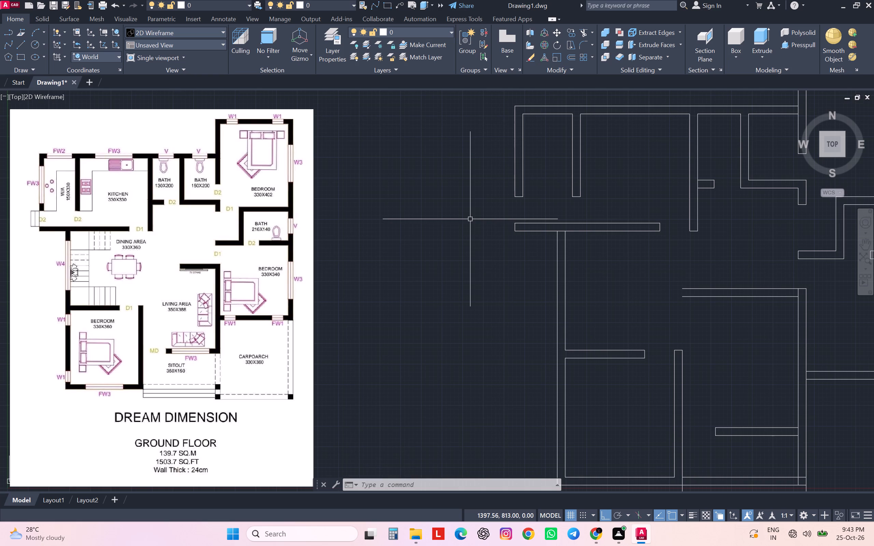
{"action": "key", "text": "l"}
{"action": "key", "text": "Return"}
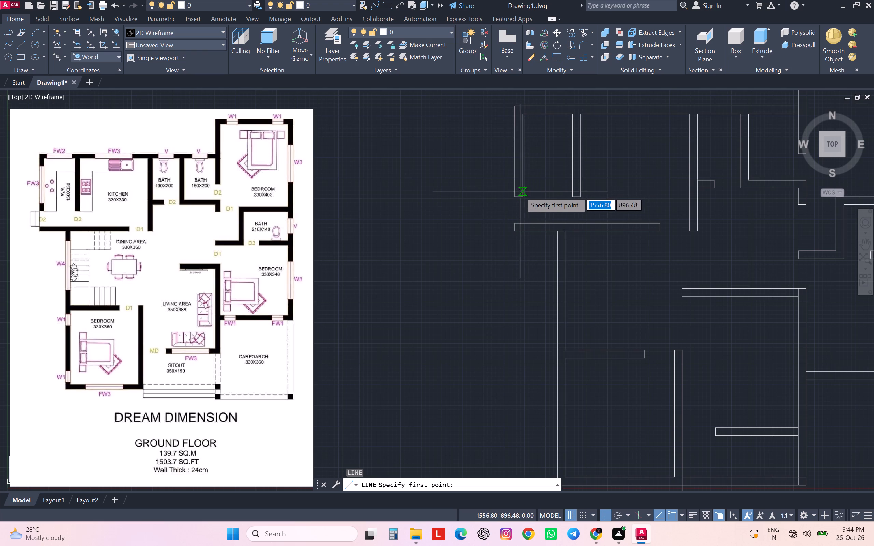
{"action": "left_click", "coordinate": [512, 193]}
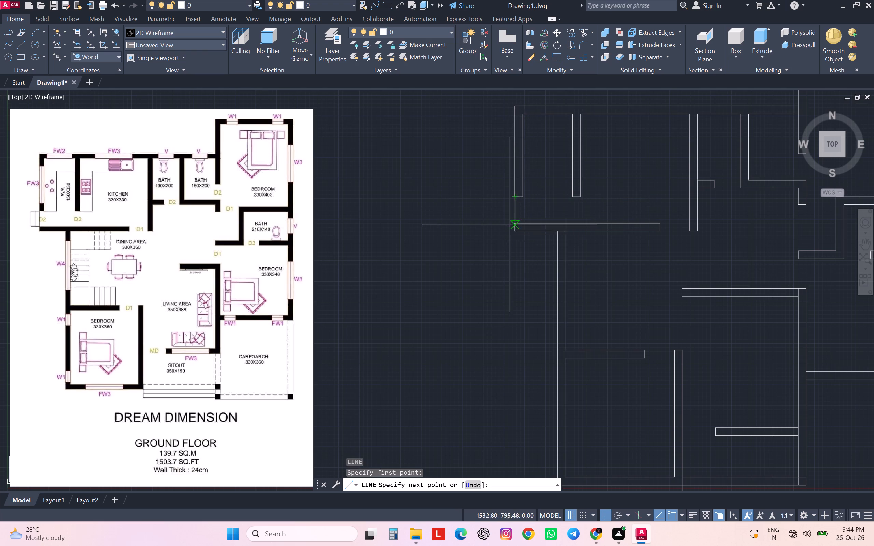
{"action": "left_click", "coordinate": [514, 223]}
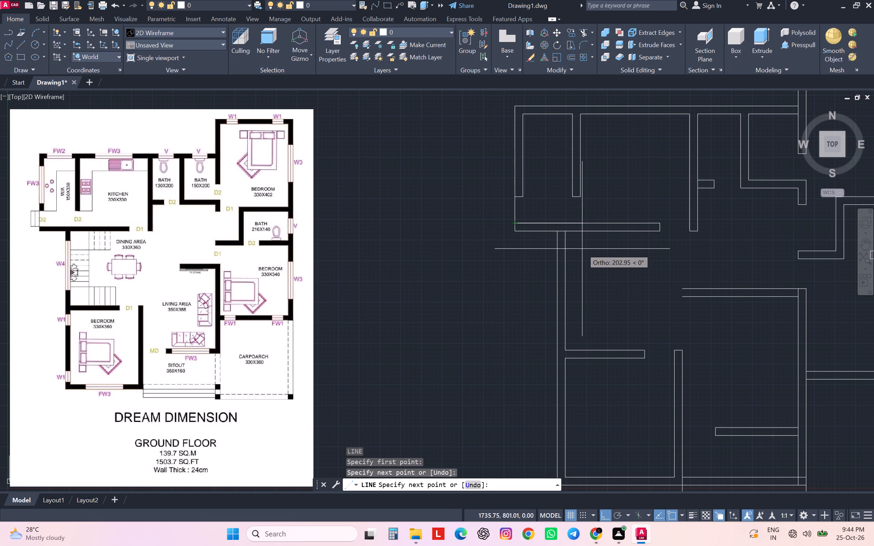
{"action": "key", "text": "Escape"}
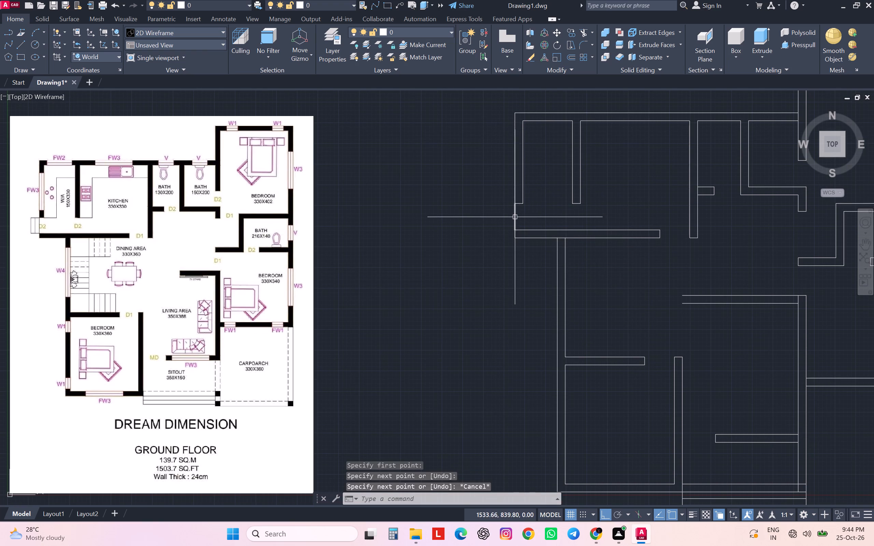
Offset the door-opening line in the work area's left outer wall outward twice by 25 cm for the entrance steps.
{"action": "left_click", "coordinate": [515, 217]}
{"action": "key", "text": "o"}
{"action": "key", "text": "Return"}
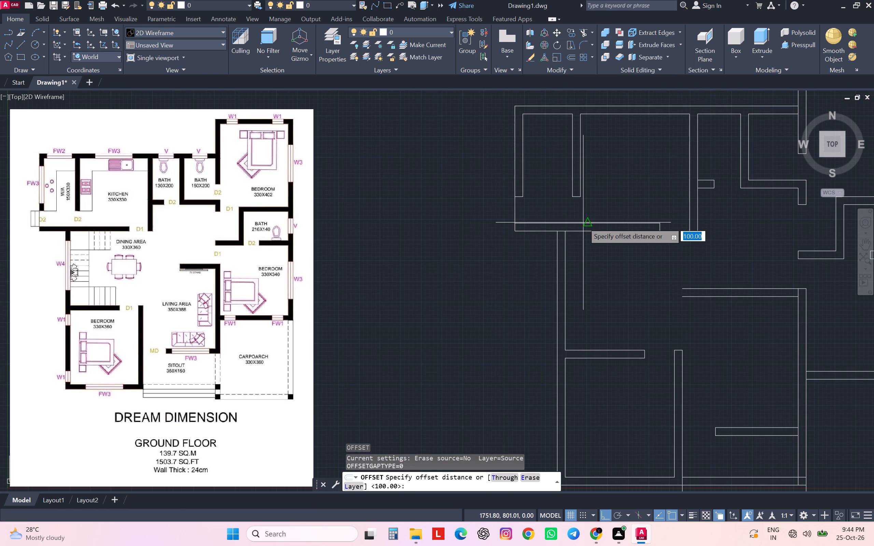
{"action": "type", "text": "25"}
{"action": "key", "text": "Return"}
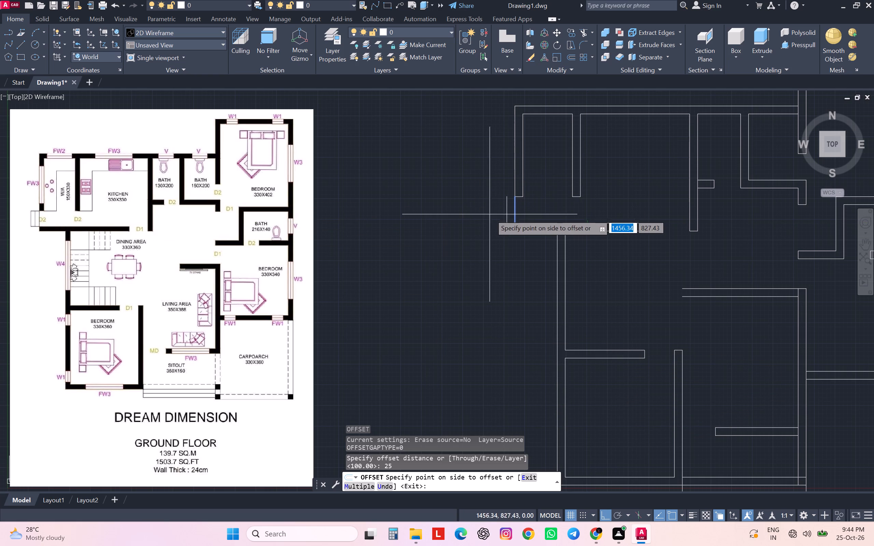
{"action": "left_click", "coordinate": [477, 216]}
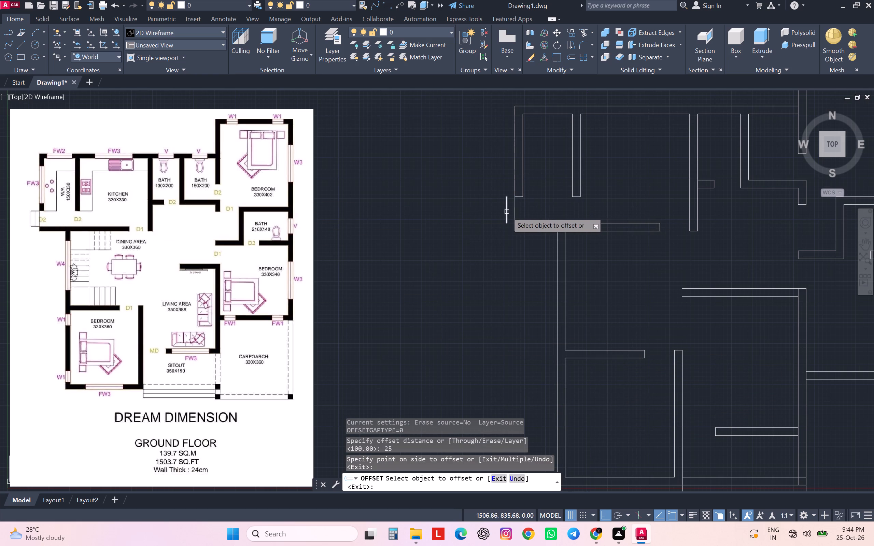
{"action": "left_click", "coordinate": [507, 212]}
{"action": "left_click", "coordinate": [476, 219]}
{"action": "key", "text": "Escape"}
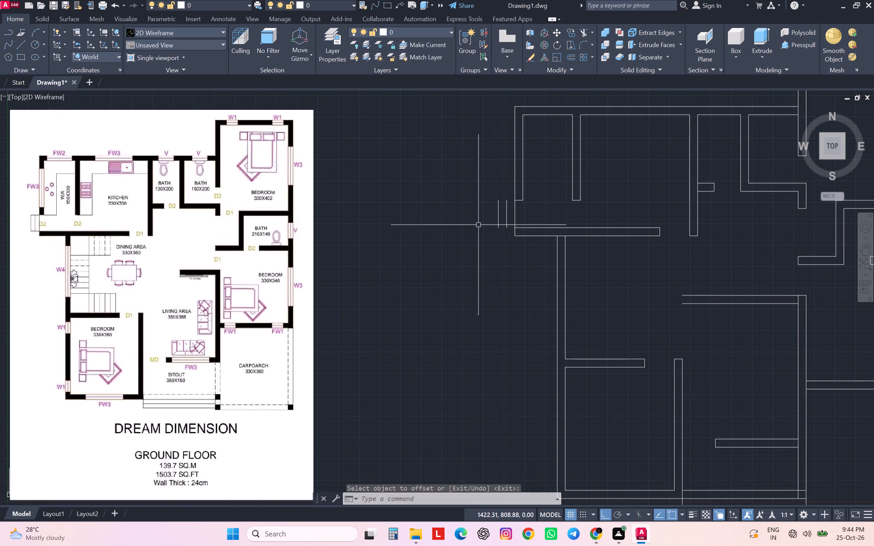
{"action": "key", "text": "Escape"}
{"action": "key", "text": "Escape"}
{"action": "key", "text": "Escape"}
{"action": "key", "text": "Escape"}
{"action": "key", "text": "Escape"}
{"action": "key", "text": "Escape"}
Draw the upper and lower horizontal lines closing the entrance steps between the outer wall and the outermost step line.
{"action": "key", "text": "l"}
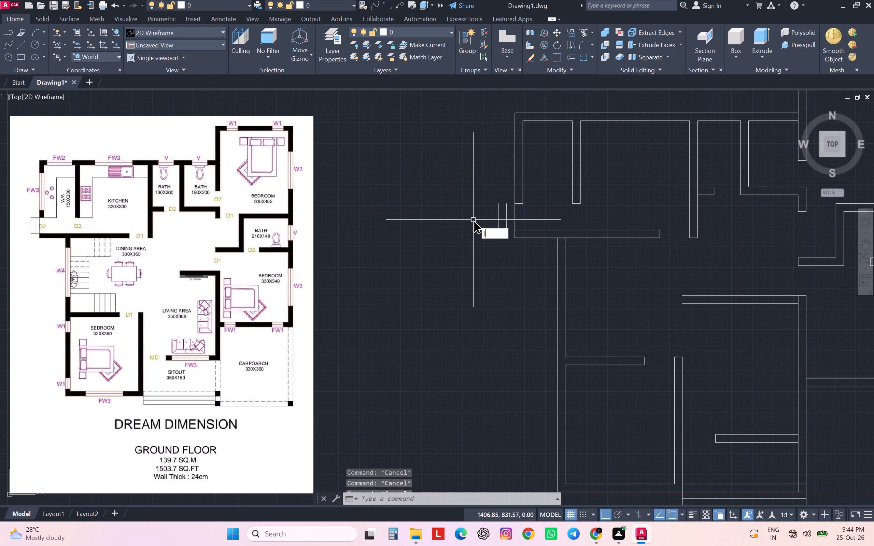
{"action": "key", "text": "Return"}
{"action": "left_click", "coordinate": [515, 202]}
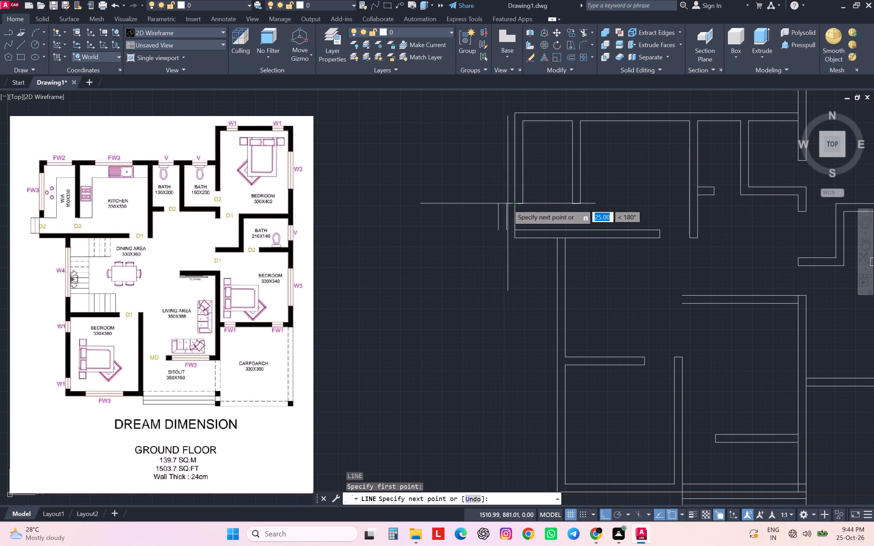
{"action": "left_click", "coordinate": [498, 205]}
{"action": "key", "text": "Escape"}
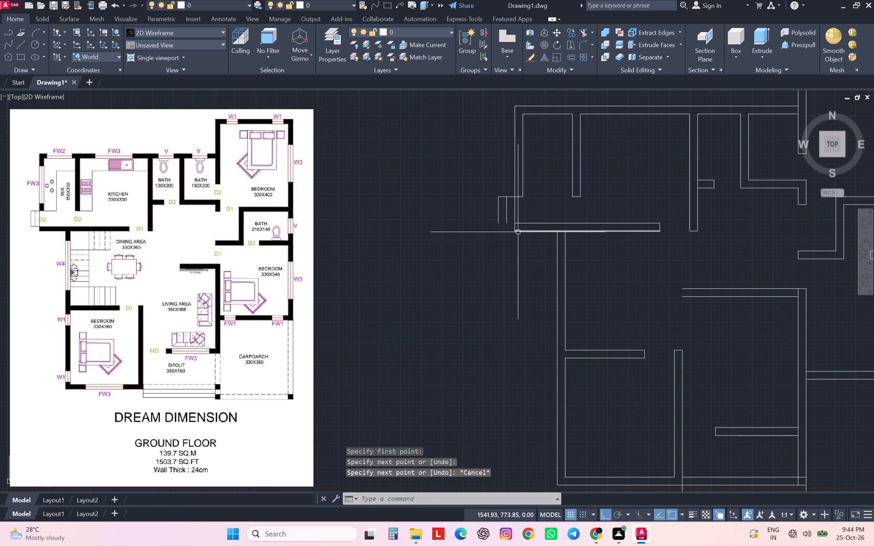
{"action": "key", "text": "space"}
{"action": "left_click", "coordinate": [518, 230]}
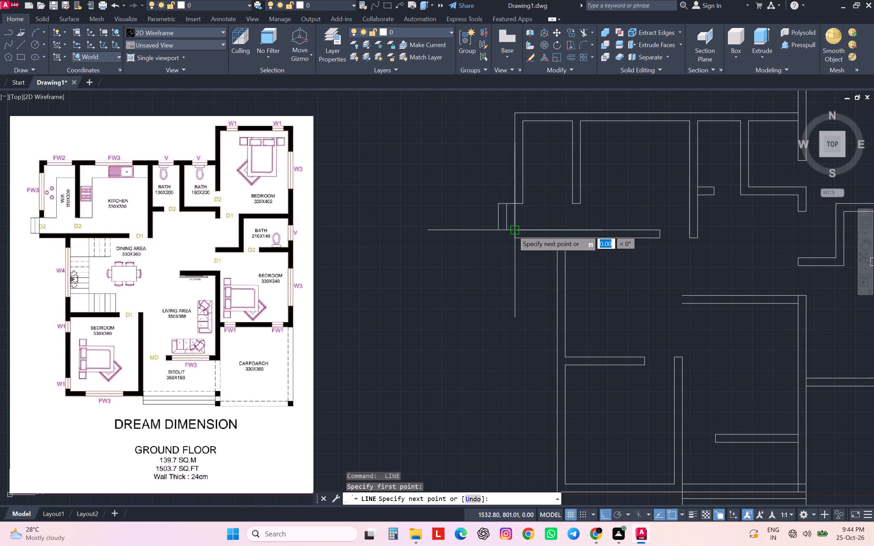
{"action": "left_click", "coordinate": [496, 231]}
{"action": "key", "text": "Escape"}
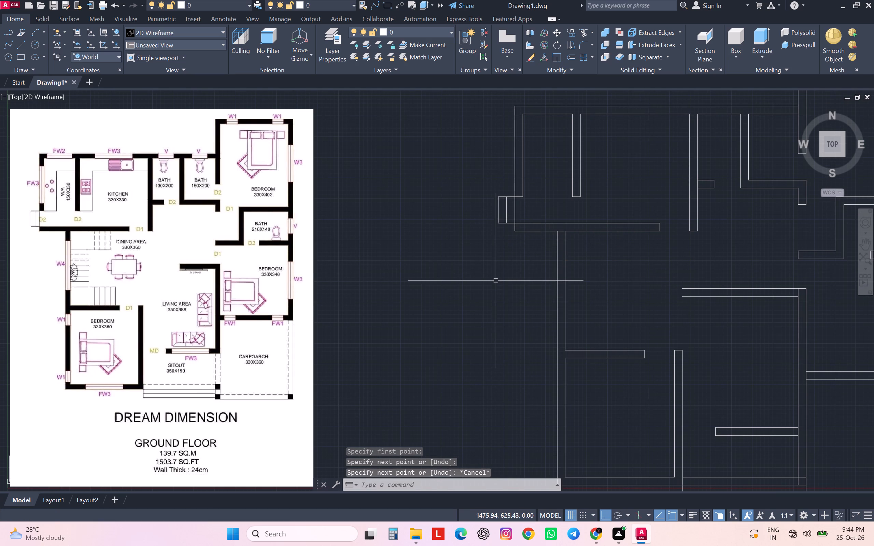
Draw a 50 by 24 cm rectangle in the empty space above and between the reference image and the plan.
{"action": "scroll", "coordinate": [496, 281], "scroll_direction": "down", "scroll_amount": 1}
{"action": "middle_click_drag", "start_coordinate": [598, 311], "coordinate": [563, 312]}
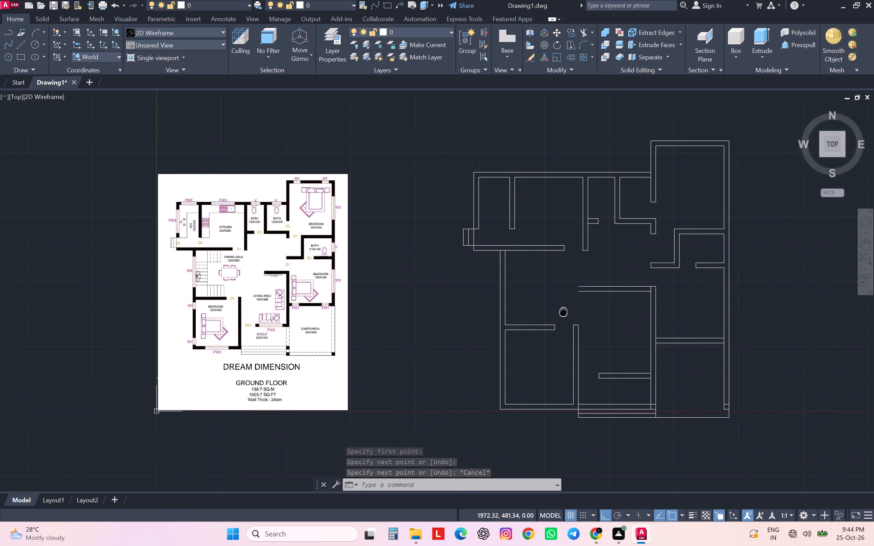
{"action": "middle_click_drag", "start_coordinate": [563, 312], "coordinate": [538, 315]}
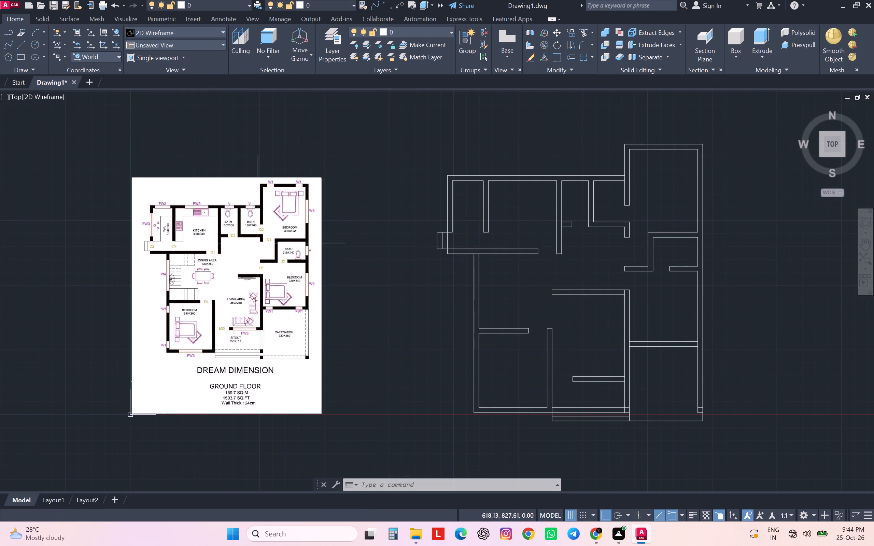
{"action": "scroll", "coordinate": [235, 225], "scroll_direction": "up", "scroll_amount": 2}
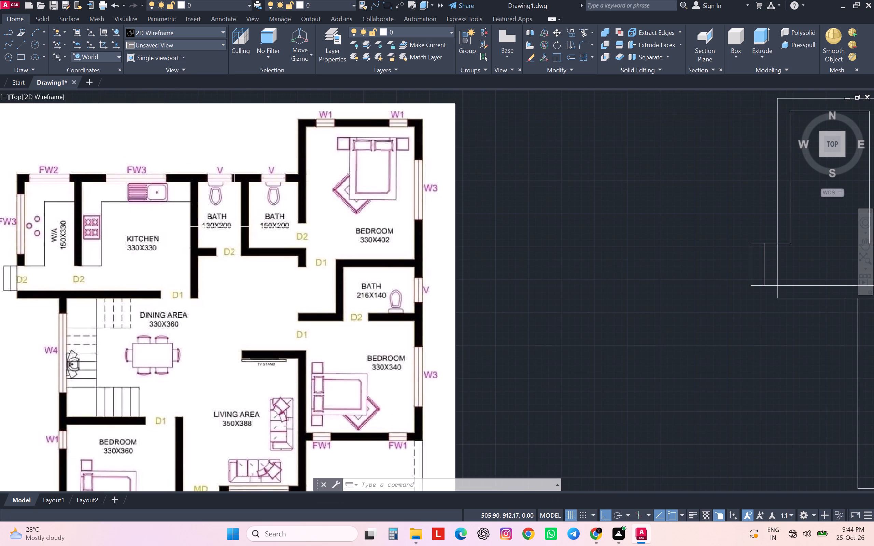
{"action": "scroll", "coordinate": [234, 227], "scroll_direction": "down", "scroll_amount": 1}
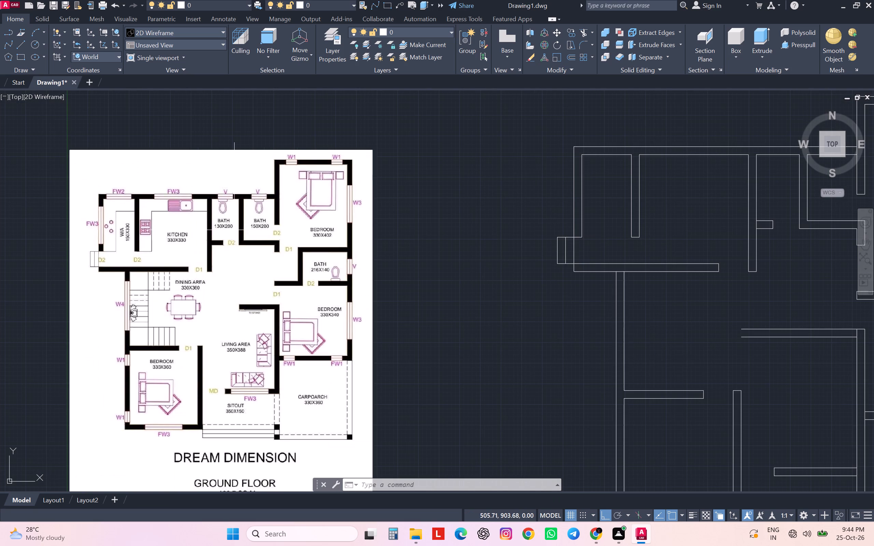
{"action": "scroll", "coordinate": [235, 231], "scroll_direction": "down", "scroll_amount": 2}
{"action": "scroll", "coordinate": [235, 232], "scroll_direction": "up", "scroll_amount": 1}
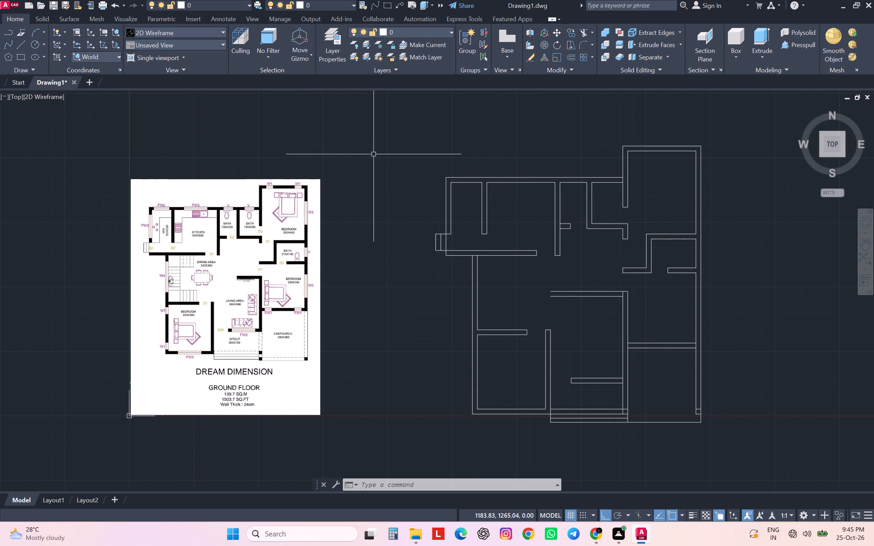
{"action": "type", "text": "rec"}
{"action": "key", "text": "Return"}
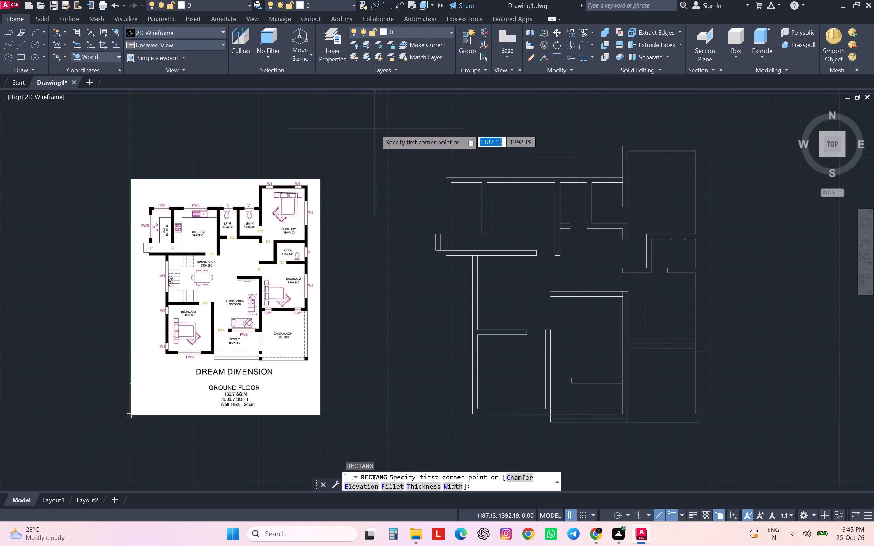
{"action": "left_click", "coordinate": [375, 128]}
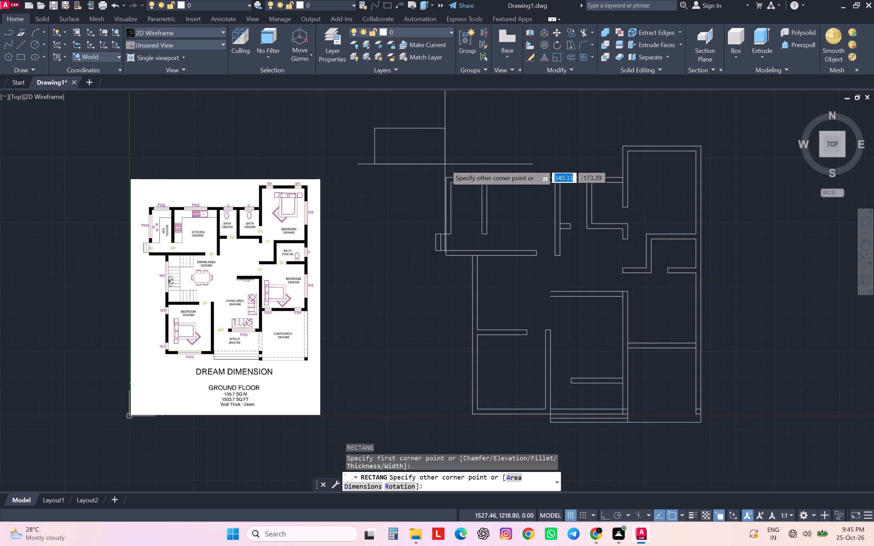
{"action": "type", "text": "50"}
{"action": "key", "text": "comma"}
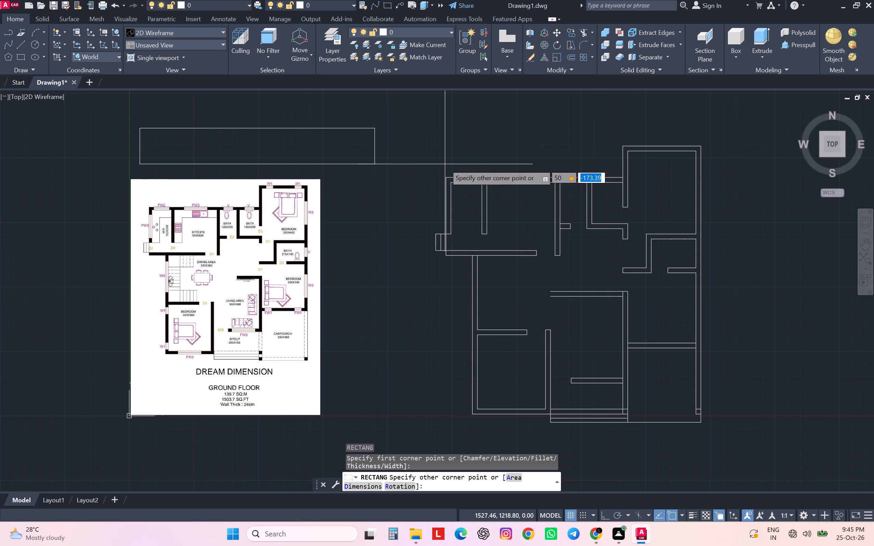
{"action": "type", "text": "24"}
{"action": "key", "text": "Return"}
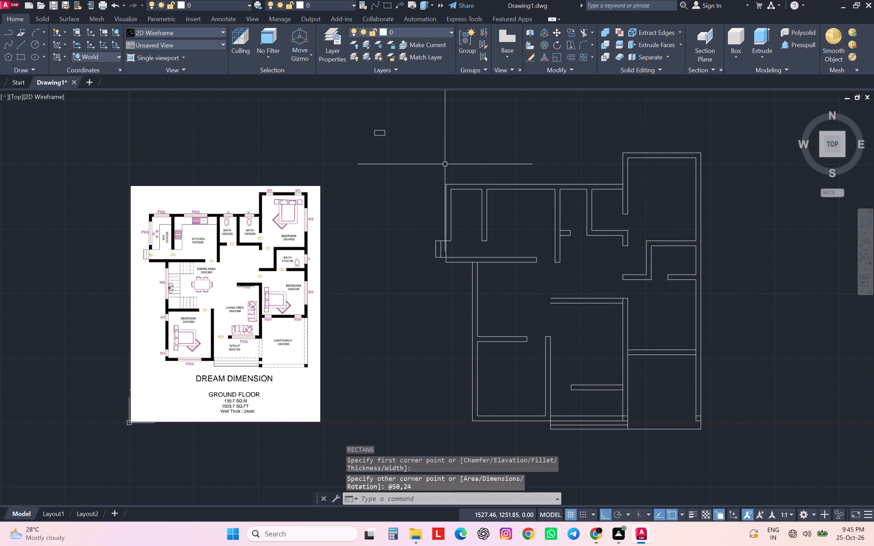
Draw a horizontal centre line across the 50 by 24 cm rectangle between the midpoints of its short sides.
{"action": "scroll", "coordinate": [398, 124], "scroll_direction": "up", "scroll_amount": 4}
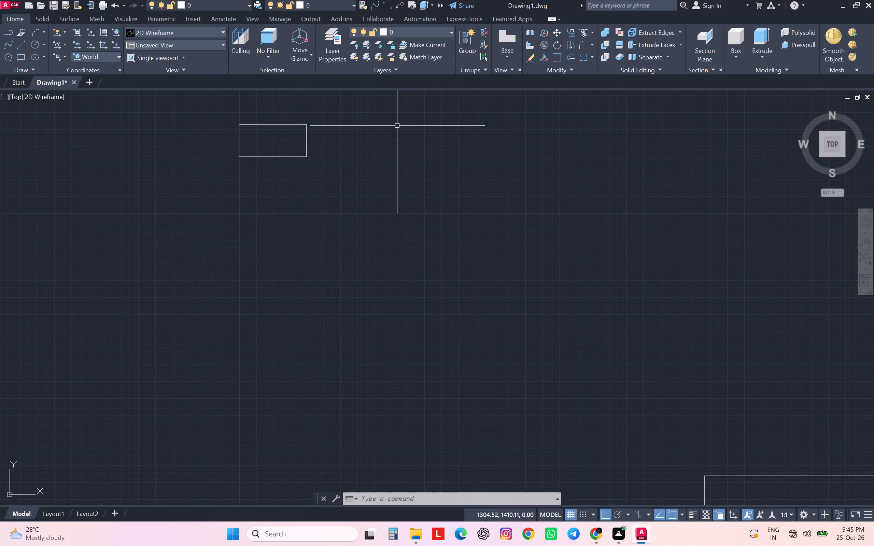
{"action": "key", "text": "l"}
{"action": "key", "text": "Return"}
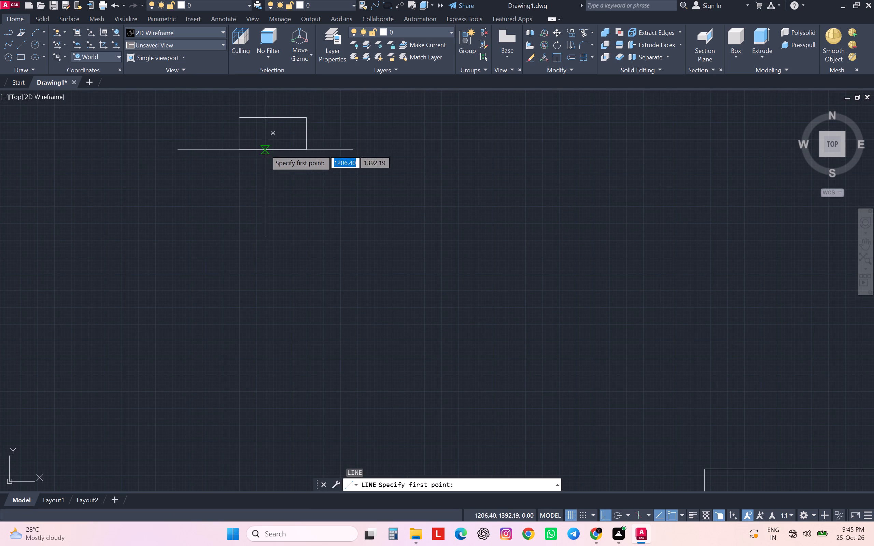
{"action": "left_click", "coordinate": [239, 130]}
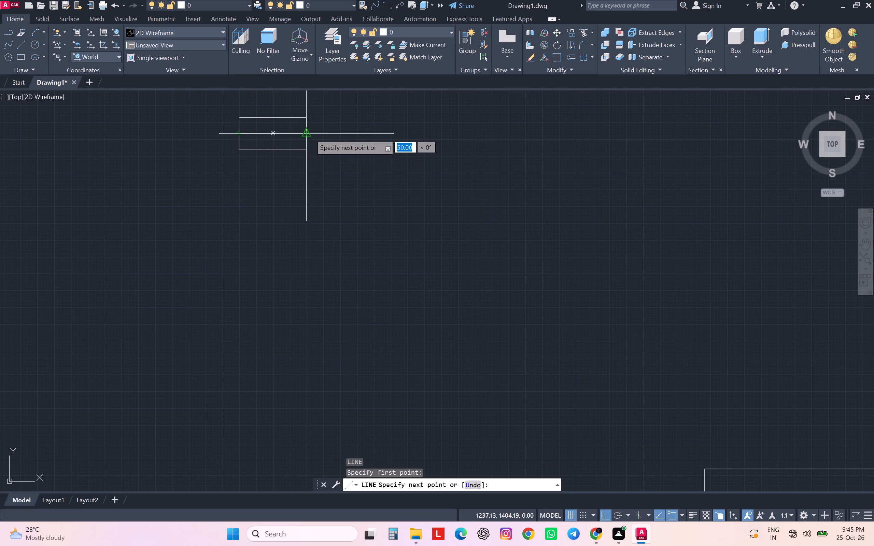
{"action": "left_click", "coordinate": [309, 134]}
{"action": "key", "text": "Escape"}
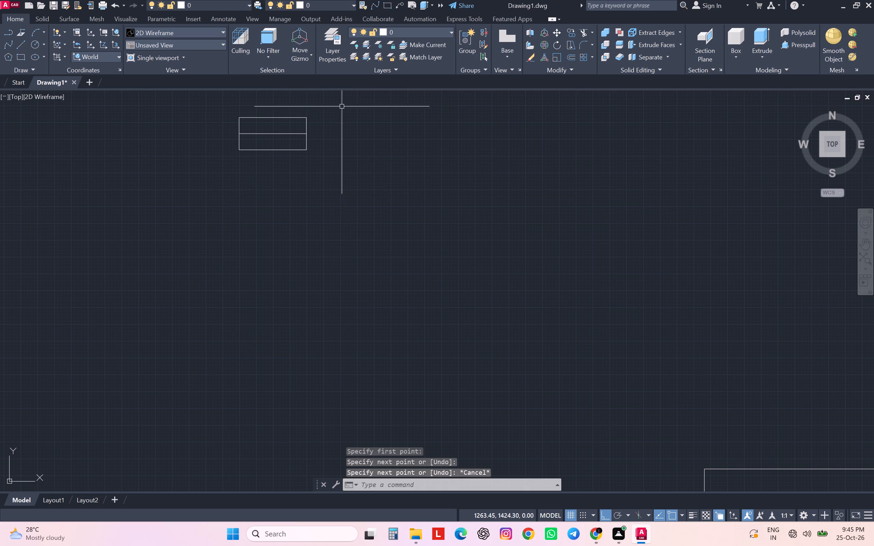
Define the rectangle and its centre line as a block named v.
{"action": "left_click", "coordinate": [342, 106]}
{"action": "left_click", "coordinate": [253, 183]}
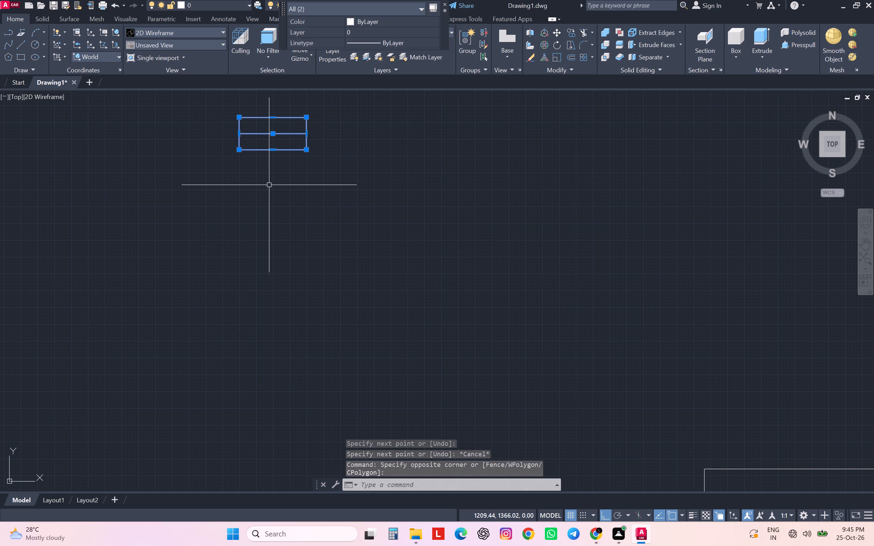
{"action": "key", "text": "b"}
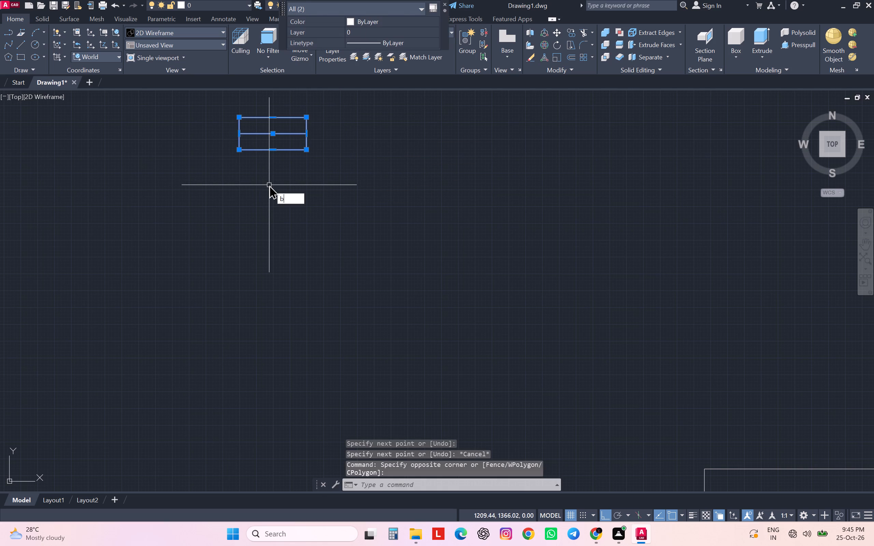
{"action": "key", "text": "Return"}
{"action": "key", "text": "v"}
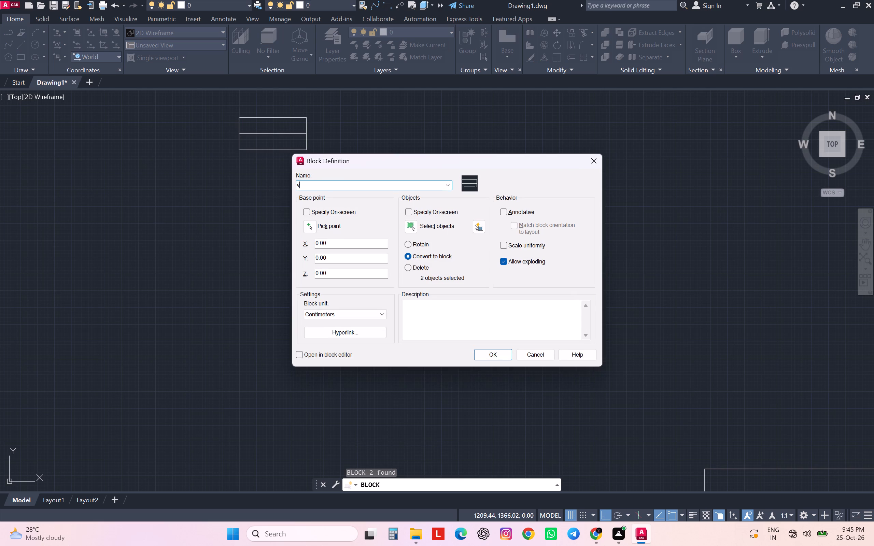
{"action": "key", "text": "Return"}
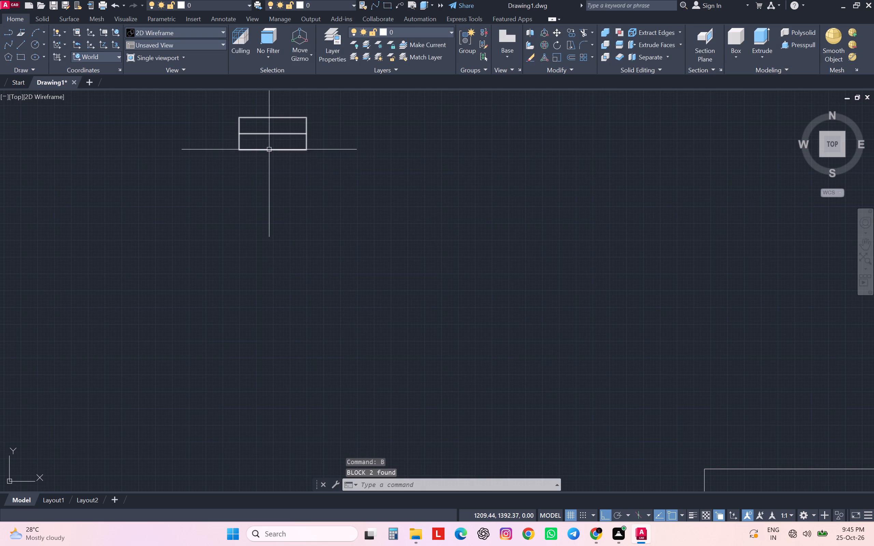
Copy block v by its upper midpoint onto two positions in the top wall of the upper-right bedroom, one near each end.
{"action": "middle_click_drag", "start_coordinate": [269, 149], "coordinate": [283, 206]}
{"action": "left_click", "coordinate": [290, 192]}
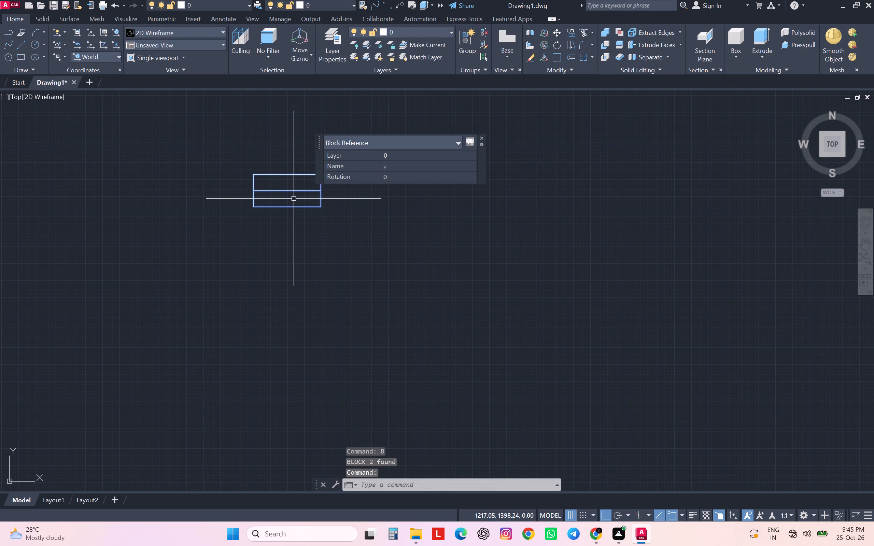
{"action": "type", "text": "co"}
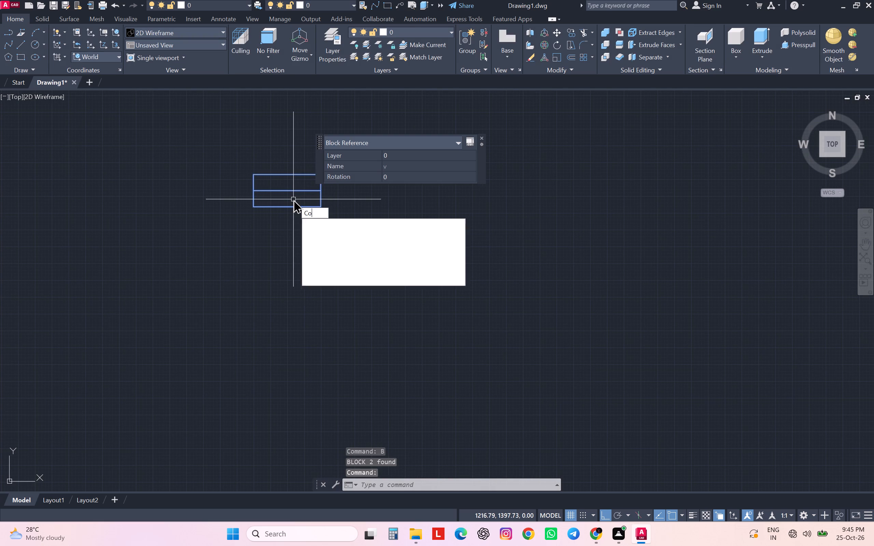
{"action": "key", "text": "Return"}
{"action": "scroll", "coordinate": [291, 174], "scroll_direction": "down", "scroll_amount": 3}
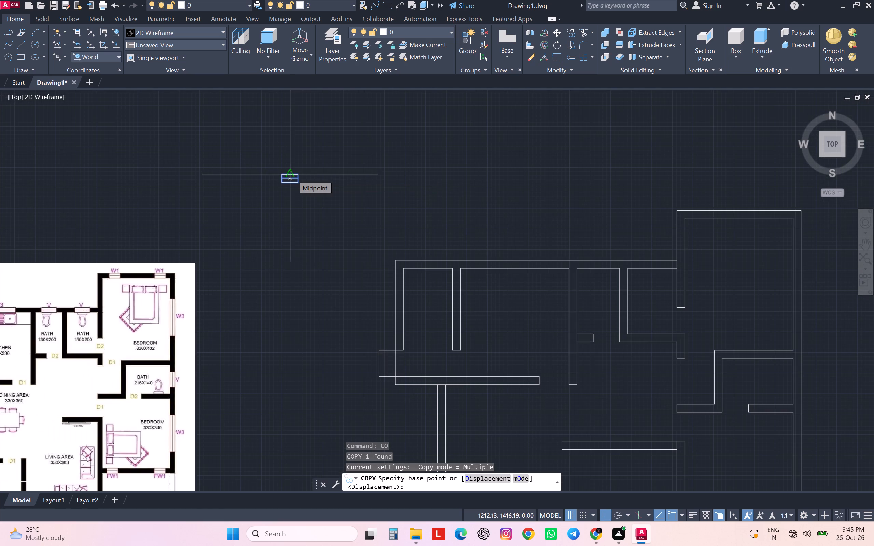
{"action": "left_click", "coordinate": [292, 173]}
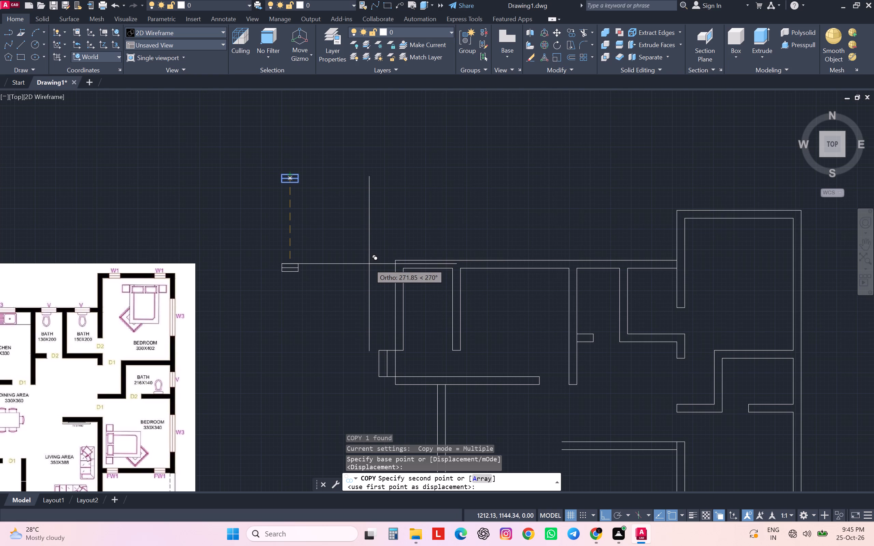
{"action": "middle_click_drag", "start_coordinate": [386, 235], "coordinate": [342, 247]}
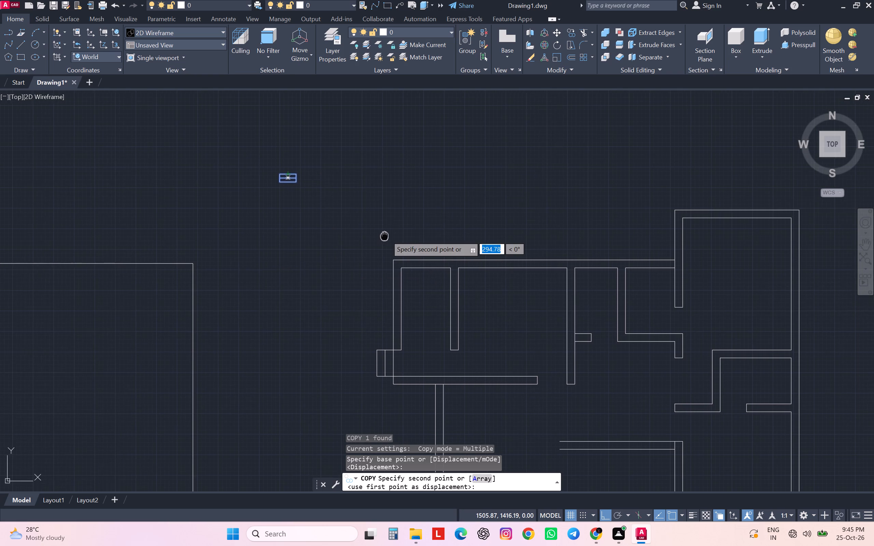
{"action": "middle_click_drag", "start_coordinate": [342, 247], "coordinate": [268, 251]}
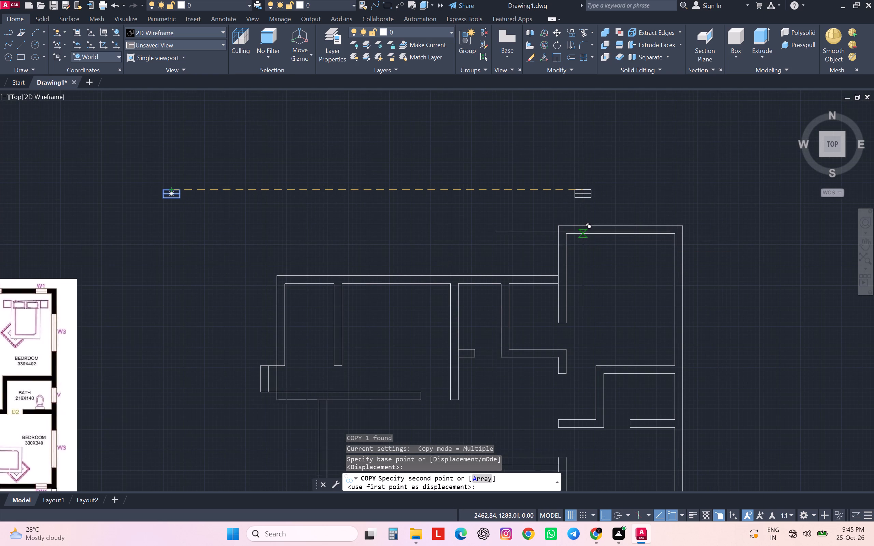
{"action": "left_click", "coordinate": [582, 225]}
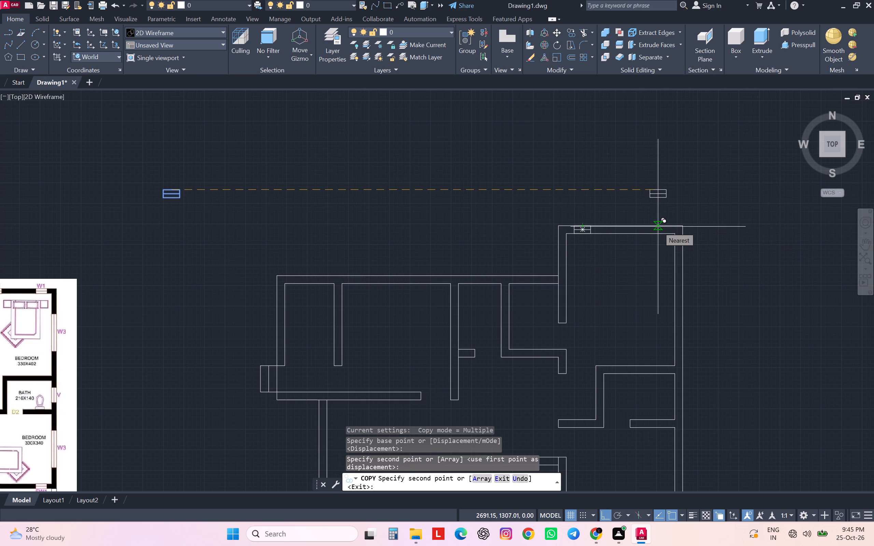
{"action": "left_click", "coordinate": [659, 227]}
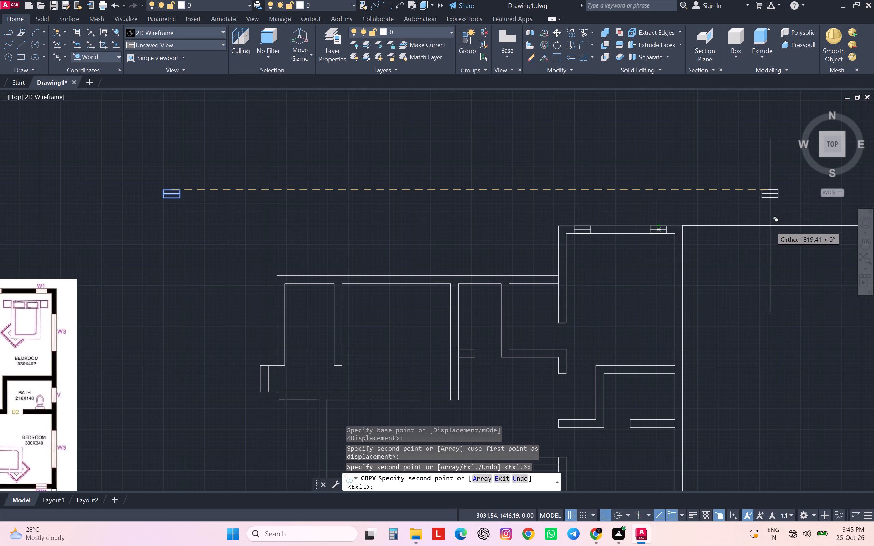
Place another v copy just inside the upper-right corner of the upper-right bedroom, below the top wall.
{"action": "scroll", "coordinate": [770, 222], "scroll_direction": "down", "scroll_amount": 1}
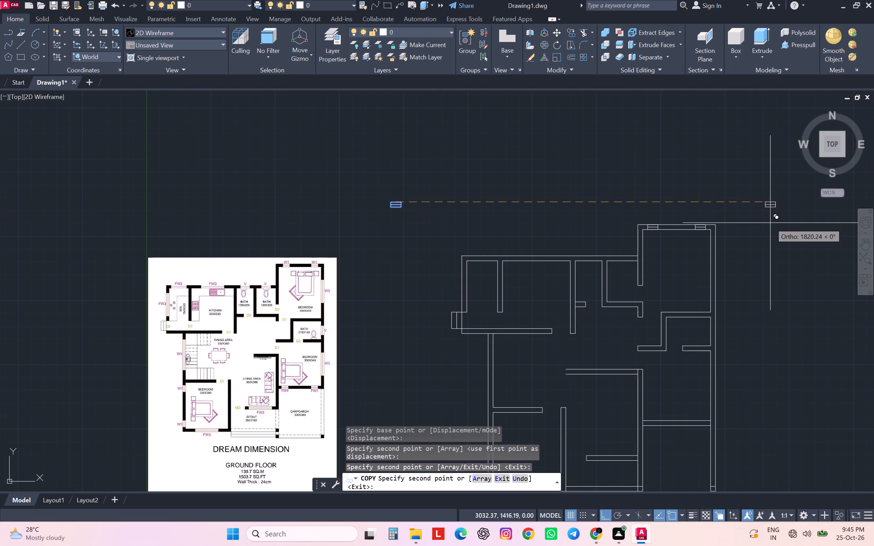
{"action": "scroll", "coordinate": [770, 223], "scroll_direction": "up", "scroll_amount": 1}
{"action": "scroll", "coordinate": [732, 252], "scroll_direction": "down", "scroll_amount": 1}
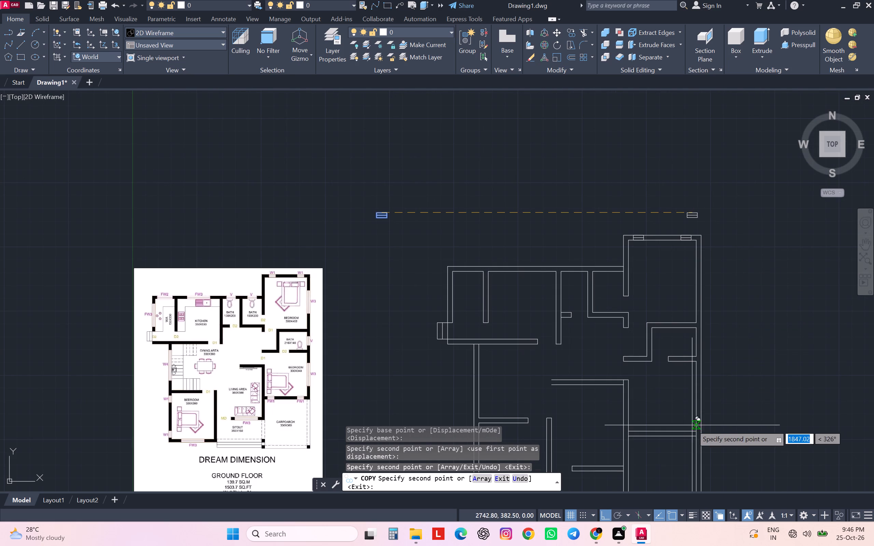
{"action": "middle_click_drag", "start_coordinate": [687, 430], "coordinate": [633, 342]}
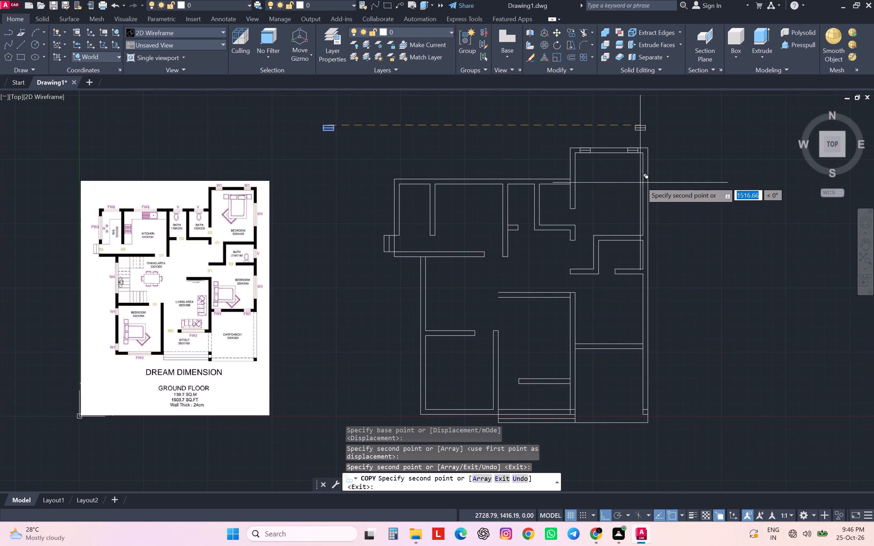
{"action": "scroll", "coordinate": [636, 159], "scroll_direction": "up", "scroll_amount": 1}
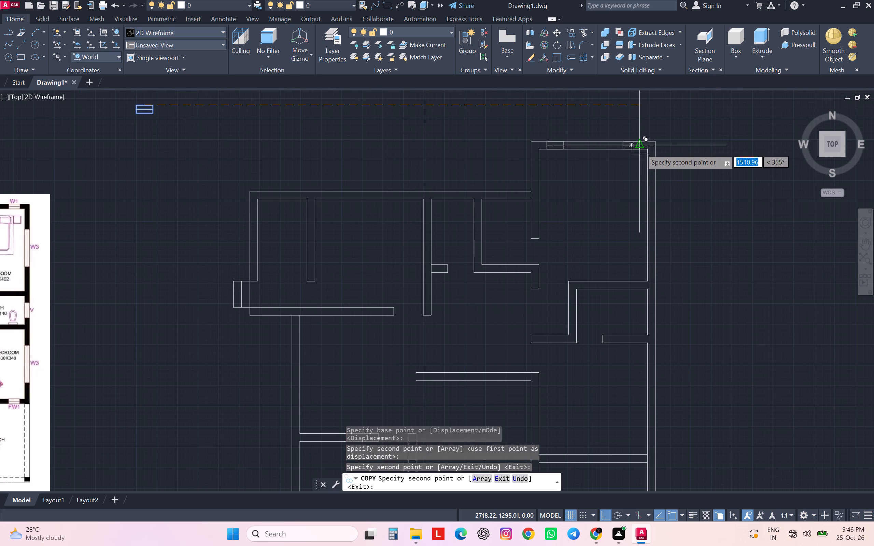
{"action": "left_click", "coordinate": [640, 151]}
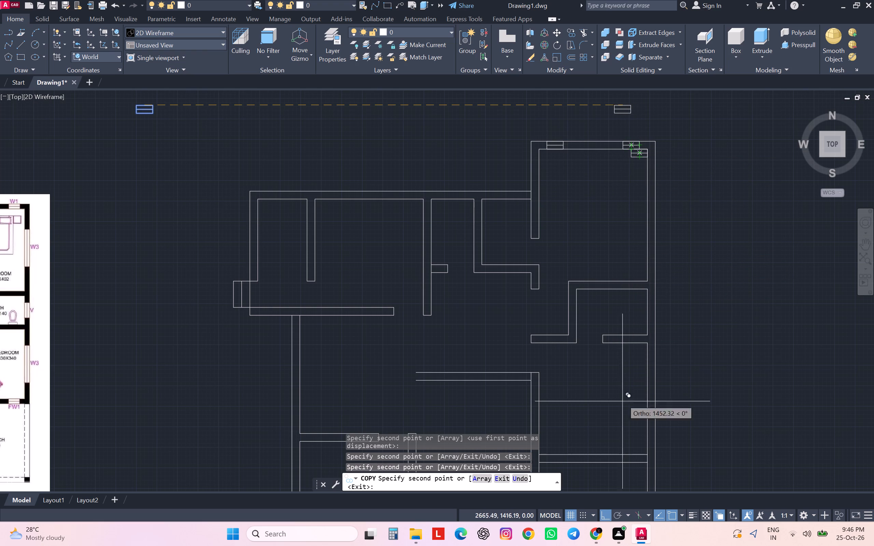
Place two more v copies at the wall between the lower-right bedroom and the carporch, one near each end.
{"action": "left_click", "coordinate": [623, 456]}
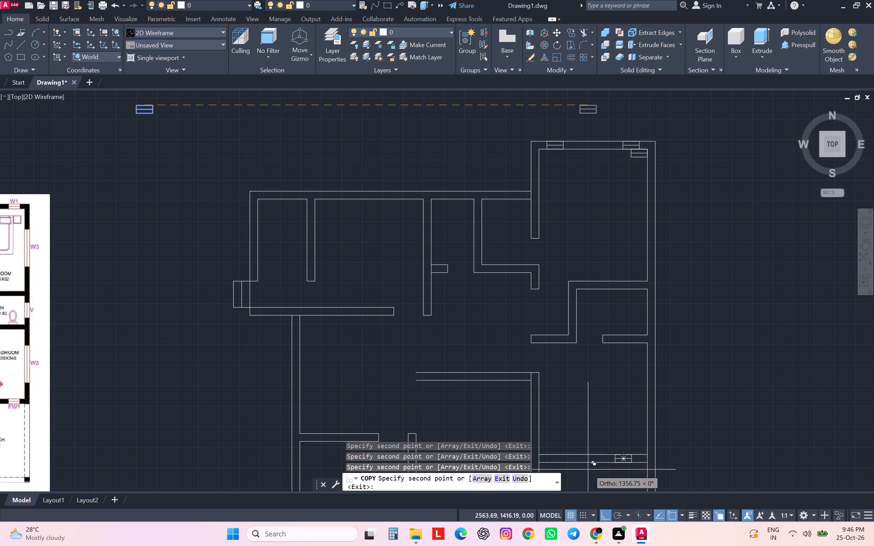
{"action": "left_click", "coordinate": [555, 468]}
{"action": "middle_click_drag", "start_coordinate": [624, 406], "coordinate": [623, 406]}
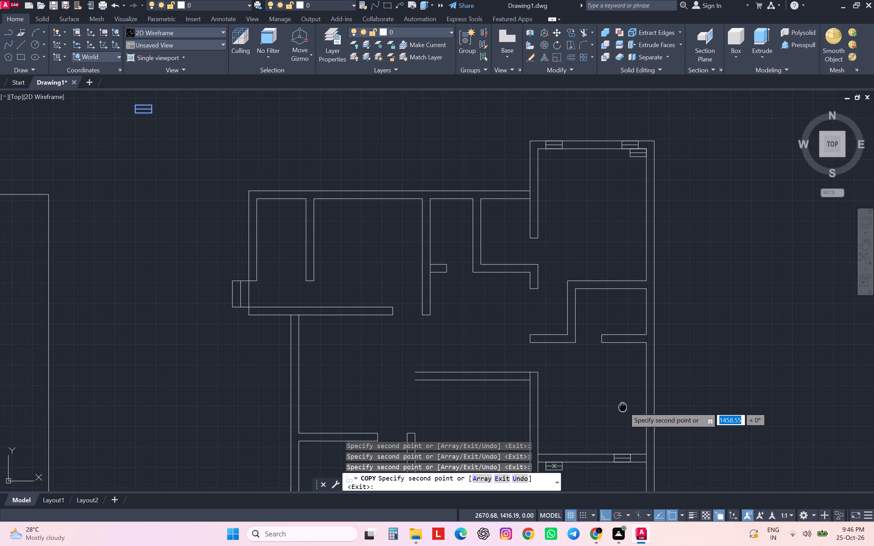
{"action": "middle_click_drag", "start_coordinate": [623, 406], "coordinate": [623, 314]}
{"action": "key", "text": "Escape"}
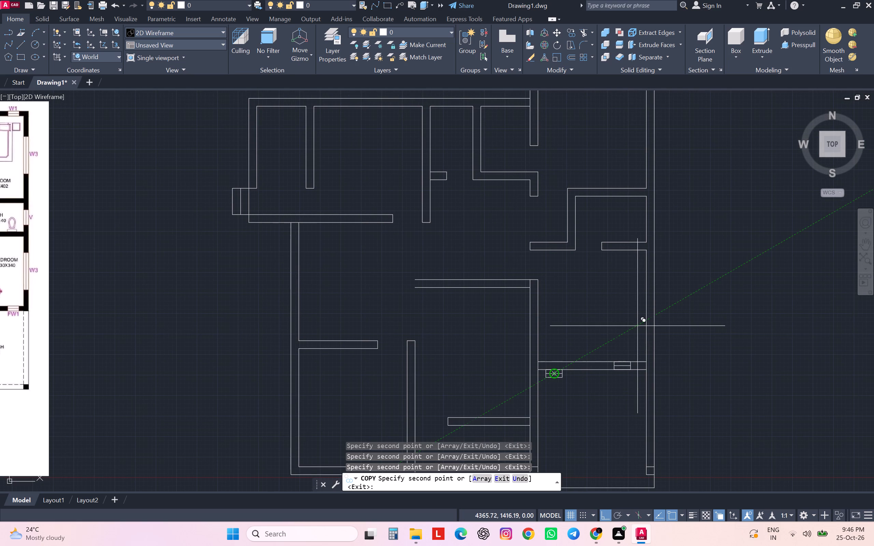
{"action": "key", "text": "Escape"}
{"action": "key", "text": "Escape"}
Move the left v block below the bedroom-carporch wall up 24 cm so it sits within the wall thickness.
{"action": "scroll", "coordinate": [553, 387], "scroll_direction": "up", "scroll_amount": 3}
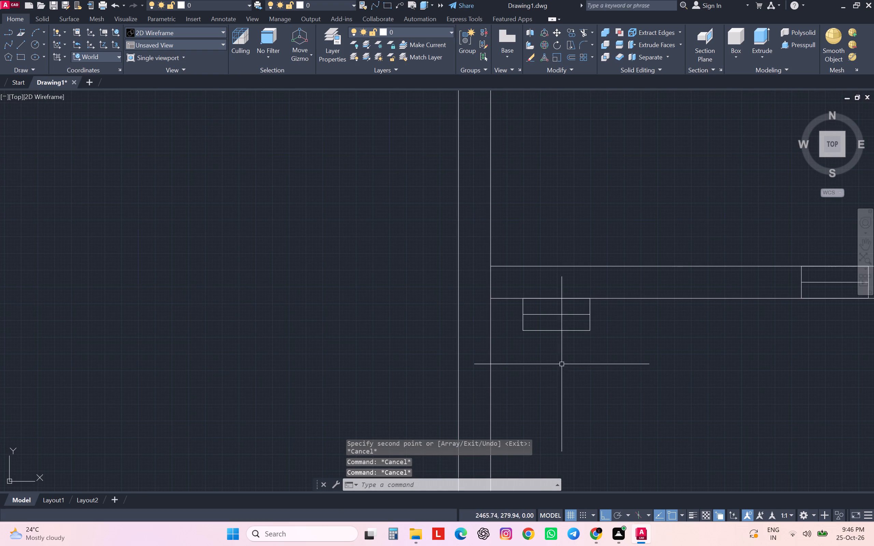
{"action": "left_click", "coordinate": [564, 328]}
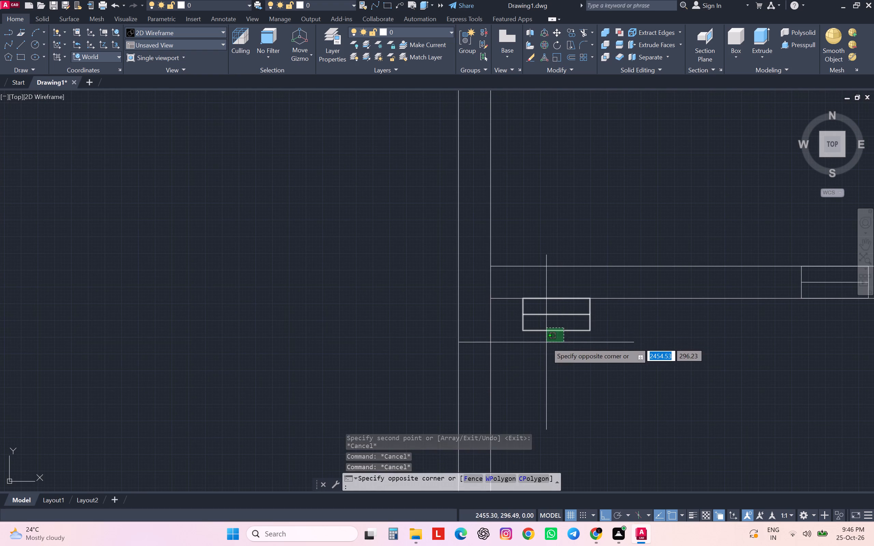
{"action": "left_click", "coordinate": [546, 342]}
{"action": "key", "text": "m"}
{"action": "key", "text": "Return"}
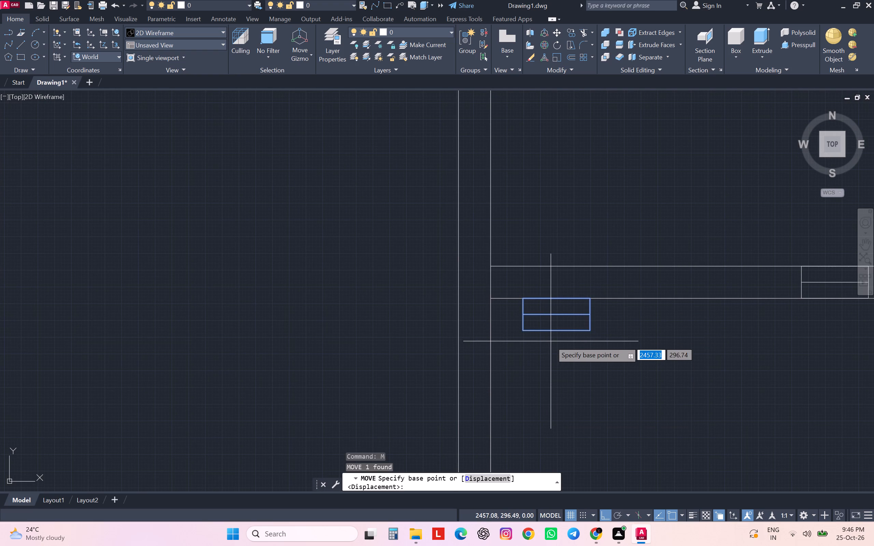
{"action": "left_click", "coordinate": [559, 335]}
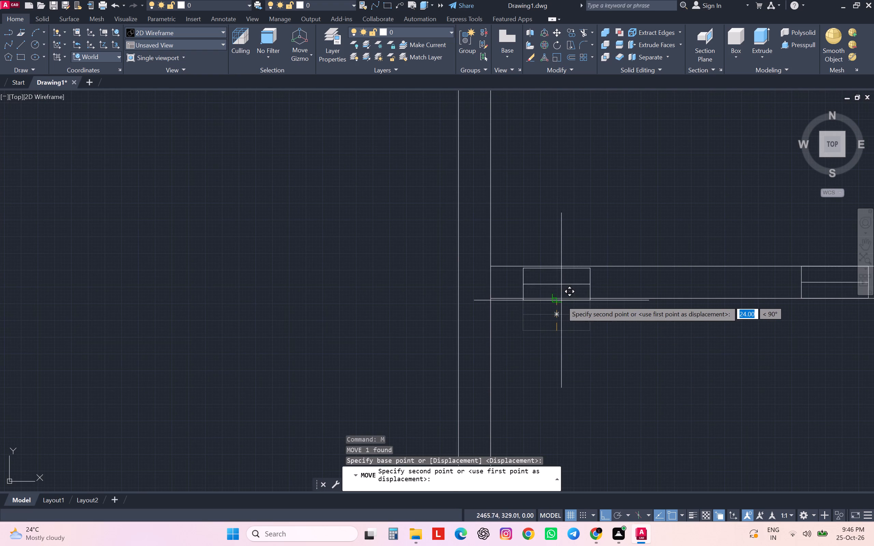
{"action": "left_click", "coordinate": [558, 300]}
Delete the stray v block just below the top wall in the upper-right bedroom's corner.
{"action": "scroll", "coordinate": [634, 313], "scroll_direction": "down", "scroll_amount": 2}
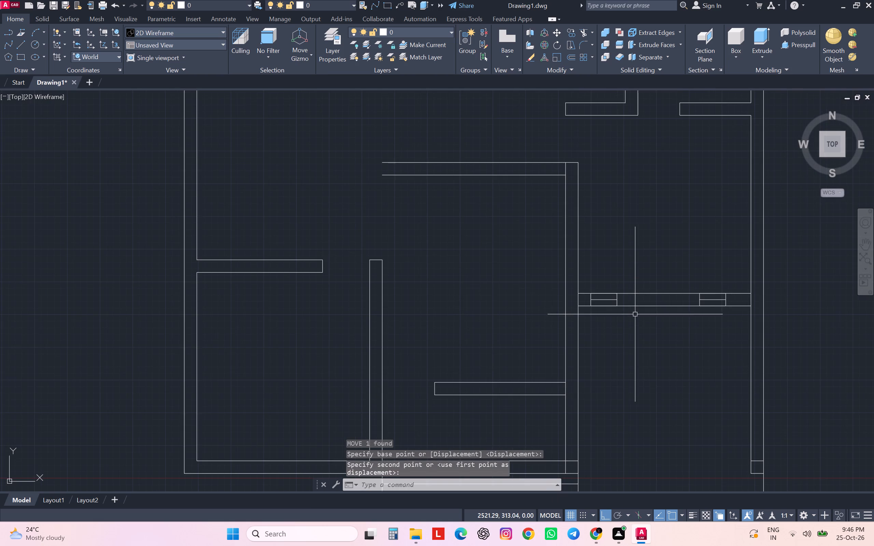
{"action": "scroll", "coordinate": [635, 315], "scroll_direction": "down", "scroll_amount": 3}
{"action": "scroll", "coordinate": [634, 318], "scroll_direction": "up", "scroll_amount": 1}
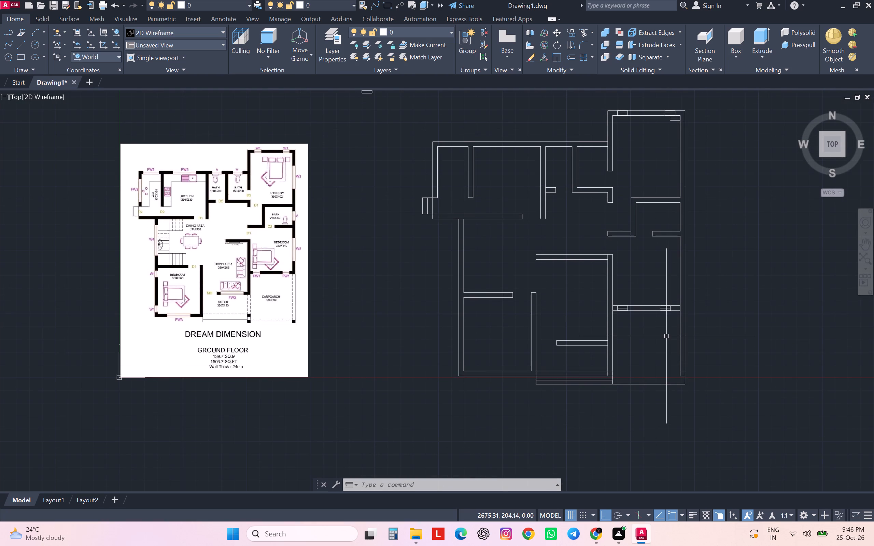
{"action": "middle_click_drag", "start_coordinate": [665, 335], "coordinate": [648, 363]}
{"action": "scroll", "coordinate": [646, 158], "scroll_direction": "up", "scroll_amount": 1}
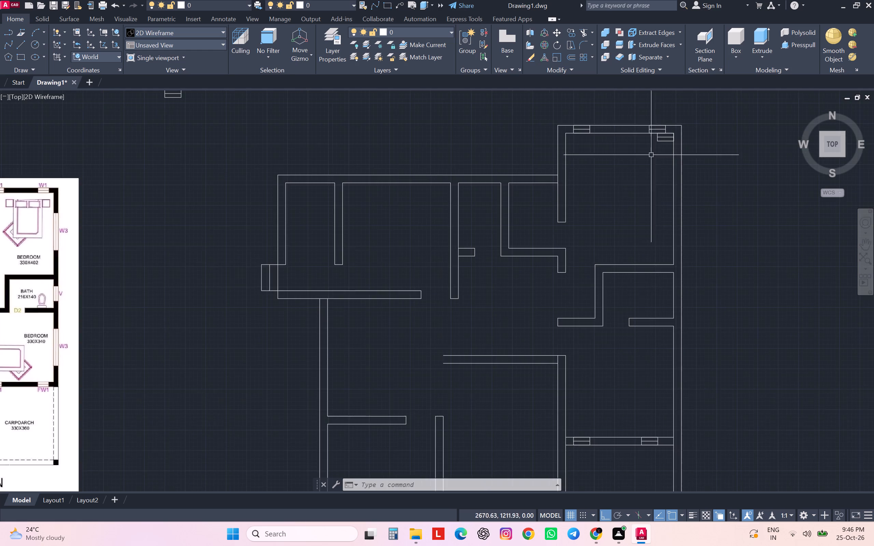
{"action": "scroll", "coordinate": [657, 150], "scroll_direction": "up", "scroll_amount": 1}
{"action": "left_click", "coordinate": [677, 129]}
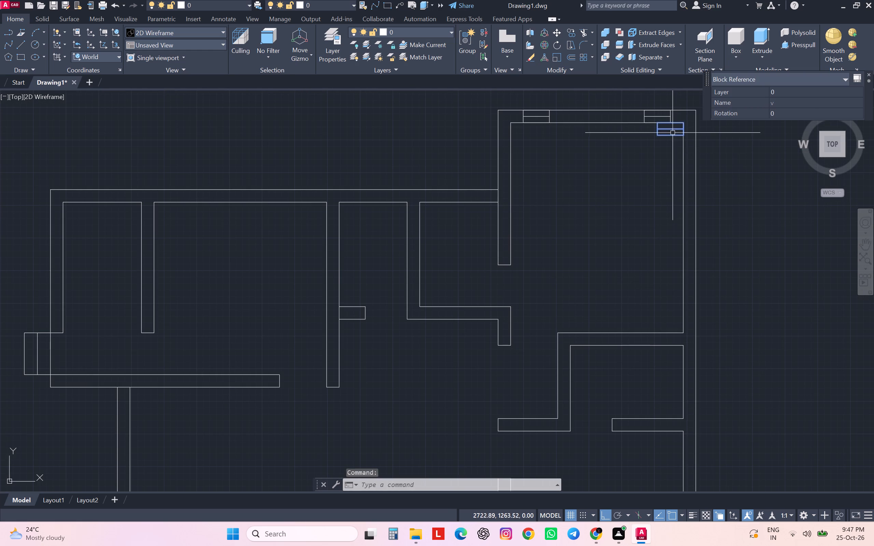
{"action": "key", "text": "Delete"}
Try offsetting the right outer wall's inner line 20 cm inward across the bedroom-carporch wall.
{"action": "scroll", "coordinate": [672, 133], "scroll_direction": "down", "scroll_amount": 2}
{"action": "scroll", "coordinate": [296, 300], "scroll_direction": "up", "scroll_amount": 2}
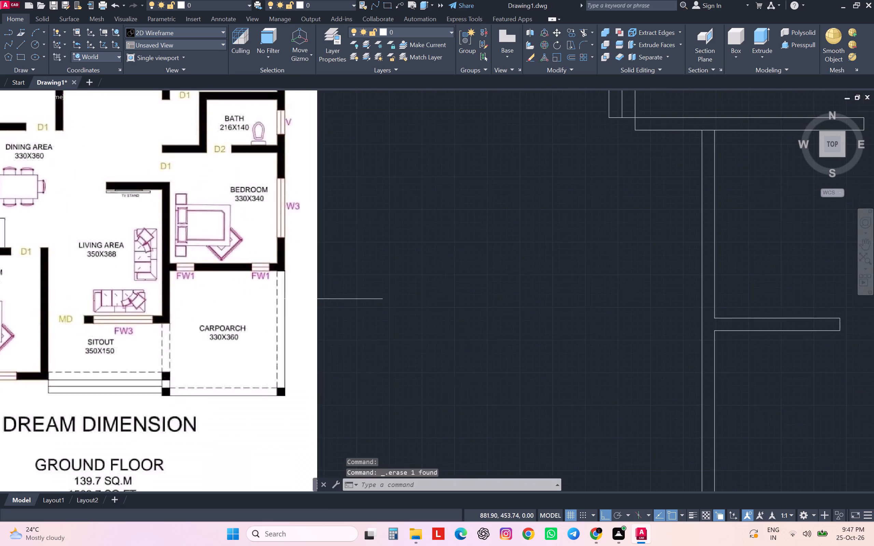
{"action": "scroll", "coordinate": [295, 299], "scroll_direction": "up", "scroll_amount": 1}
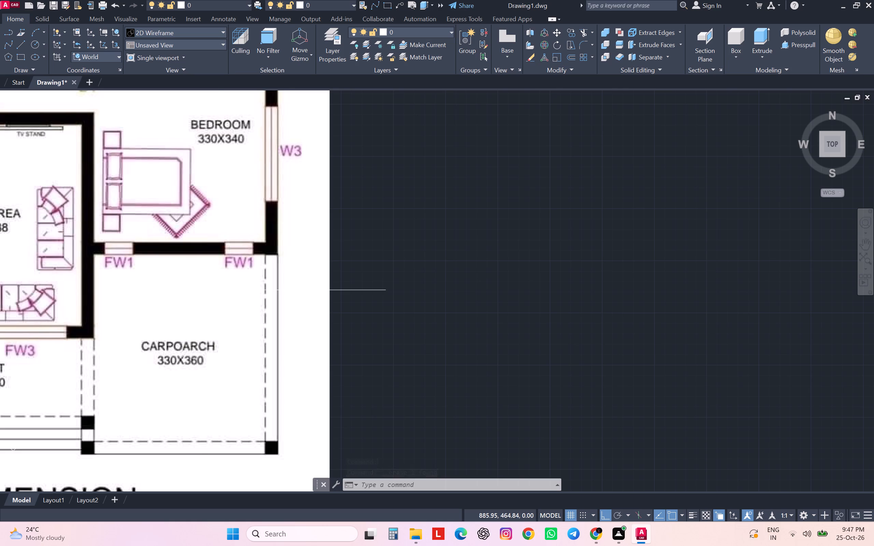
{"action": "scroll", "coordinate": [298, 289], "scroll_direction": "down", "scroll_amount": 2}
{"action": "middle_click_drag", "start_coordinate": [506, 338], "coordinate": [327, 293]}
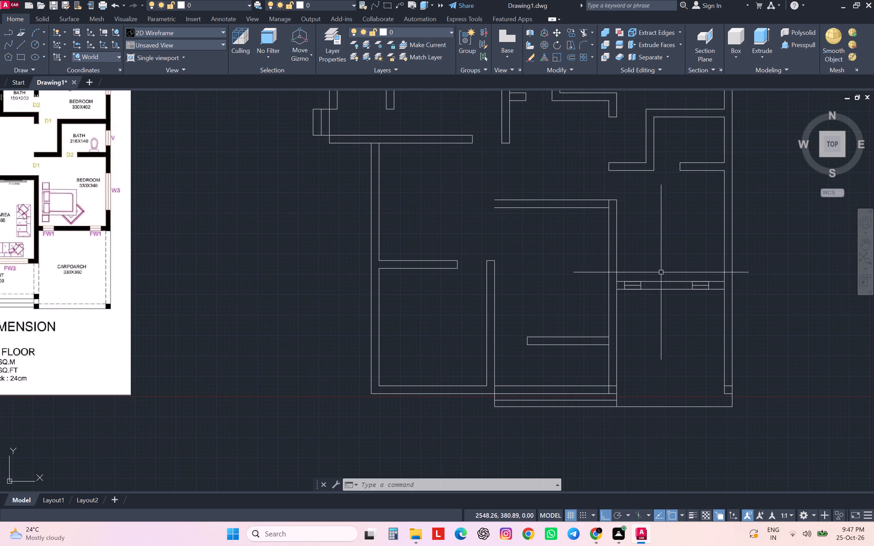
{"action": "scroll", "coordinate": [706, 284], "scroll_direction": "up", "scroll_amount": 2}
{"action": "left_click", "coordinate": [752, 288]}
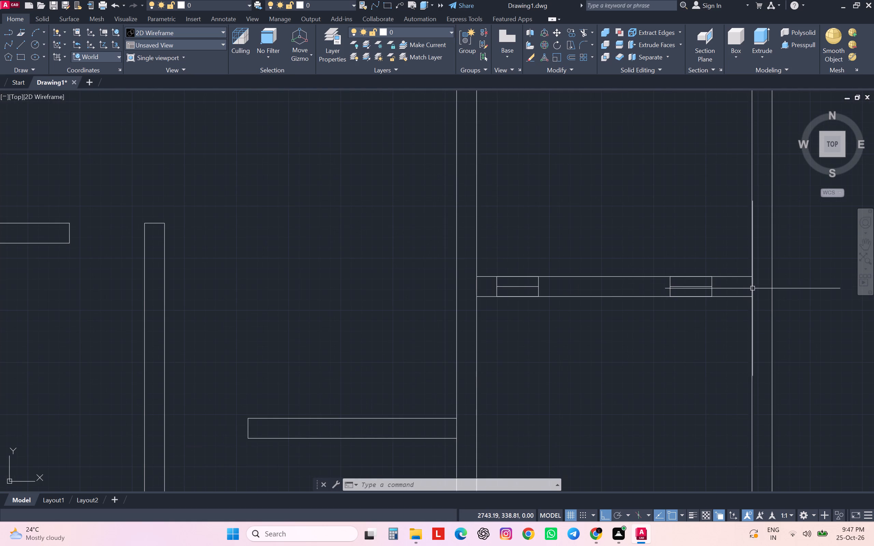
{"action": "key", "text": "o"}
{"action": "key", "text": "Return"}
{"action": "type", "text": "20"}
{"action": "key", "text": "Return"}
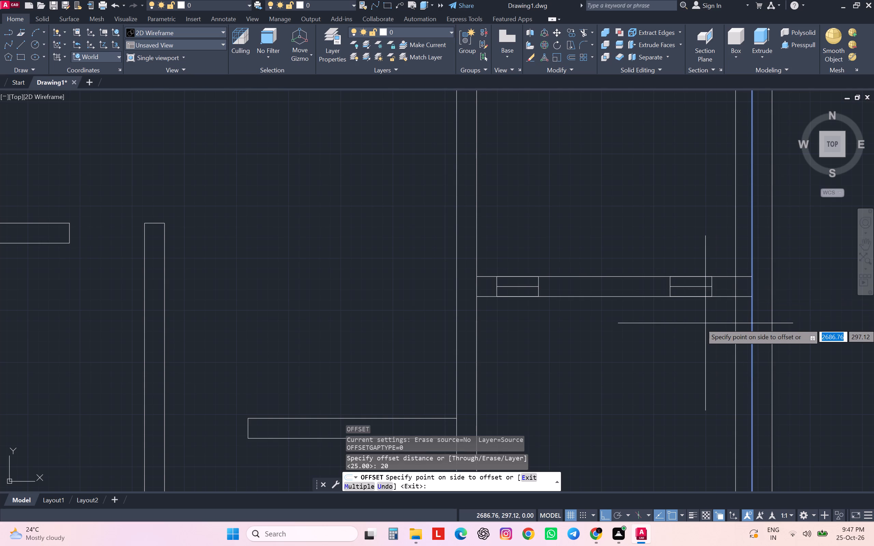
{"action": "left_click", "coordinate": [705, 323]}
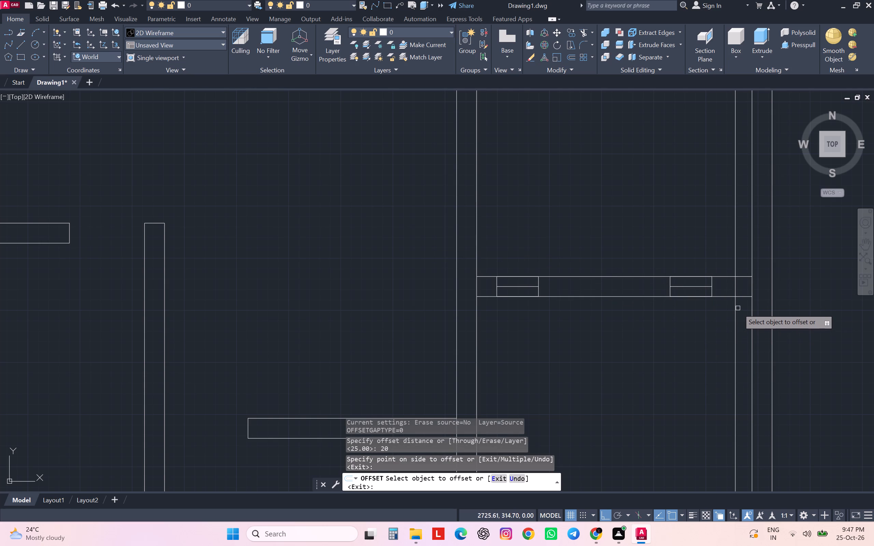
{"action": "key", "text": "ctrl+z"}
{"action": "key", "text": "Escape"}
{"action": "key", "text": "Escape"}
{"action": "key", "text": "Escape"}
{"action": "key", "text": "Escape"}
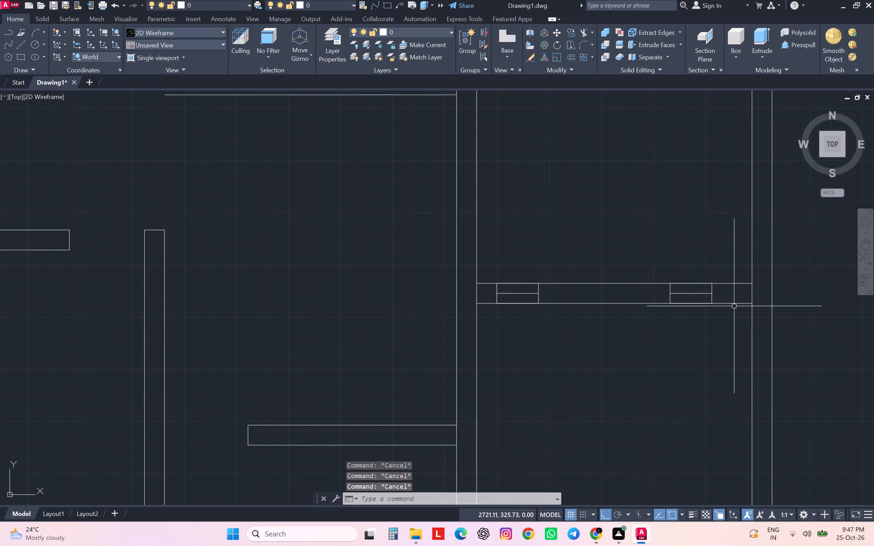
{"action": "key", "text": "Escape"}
Offset the inner lines of both side walls flanking the bedroom-carporch wall 30 cm inward as guides for the v blocks.
{"action": "key", "text": "o"}
{"action": "key", "text": "Return"}
{"action": "key", "text": "2"}
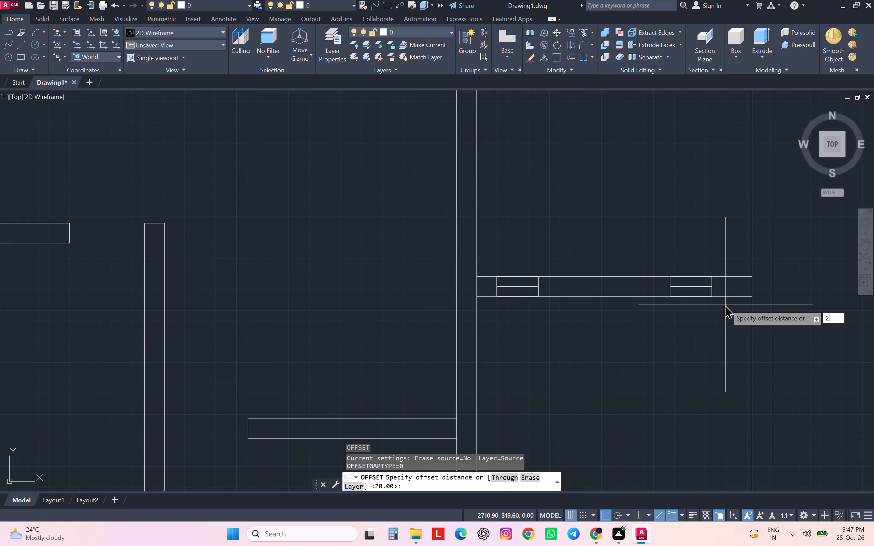
{"action": "key", "text": "BackSpace"}
{"action": "type", "text": "30"}
{"action": "key", "text": "Return"}
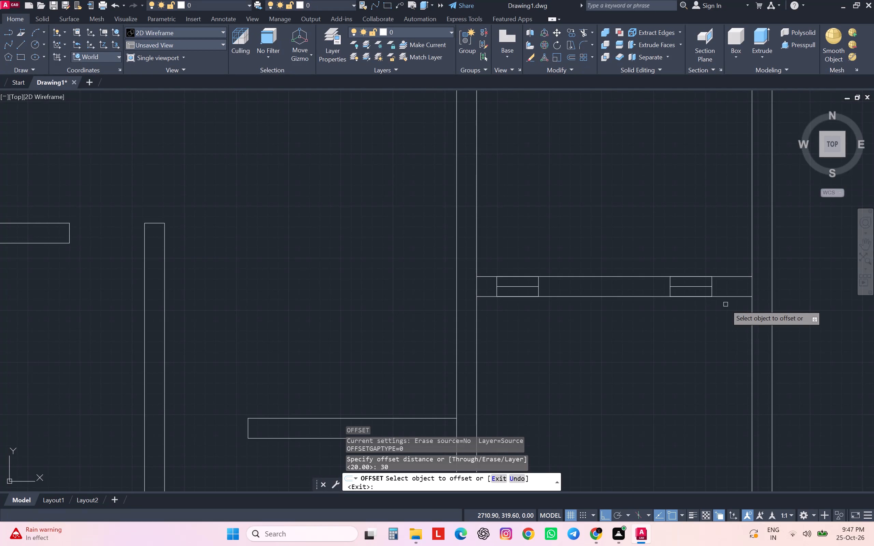
{"action": "left_click", "coordinate": [753, 249]}
{"action": "left_click", "coordinate": [704, 250]}
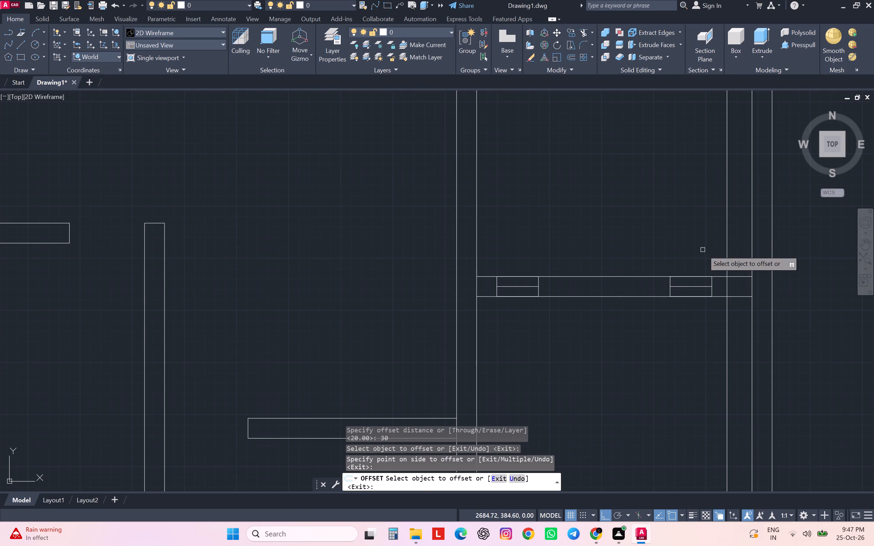
{"action": "left_click", "coordinate": [477, 252]}
{"action": "left_click", "coordinate": [584, 249]}
{"action": "key", "text": "Escape"}
{"action": "key", "text": "Escape"}
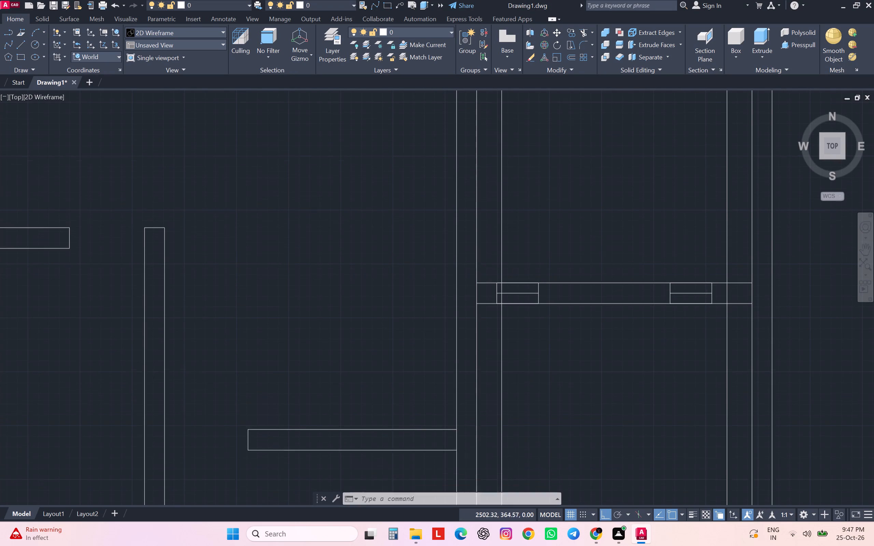
Move the left v block in the bedroom-carporch wall so its outer edge meets the left 30 cm guide line.
{"action": "key", "text": "Escape"}
{"action": "key", "text": "Escape"}
{"action": "key", "text": "Escape"}
{"action": "key", "text": "Escape"}
{"action": "key", "text": "m"}
{"action": "key", "text": "Return"}
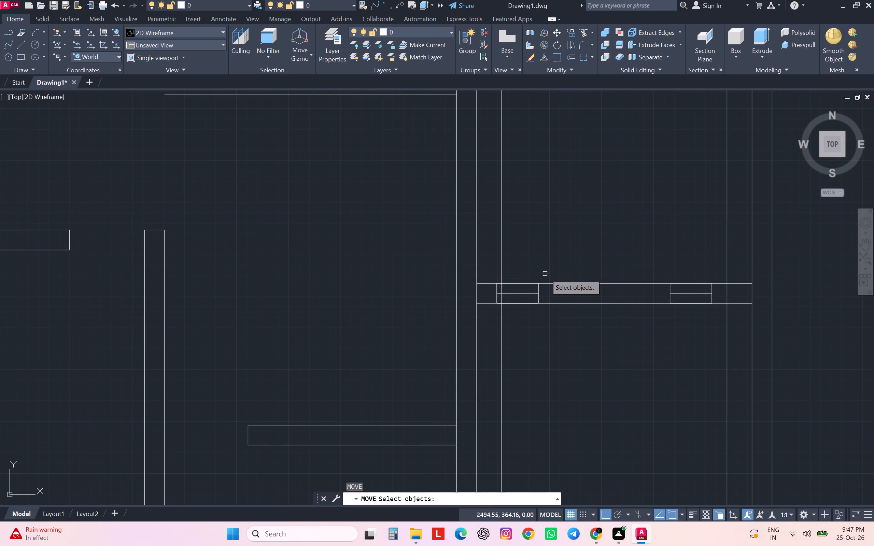
{"action": "scroll", "coordinate": [545, 273], "scroll_direction": "down", "scroll_amount": 2}
{"action": "scroll", "coordinate": [538, 277], "scroll_direction": "up", "scroll_amount": 4}
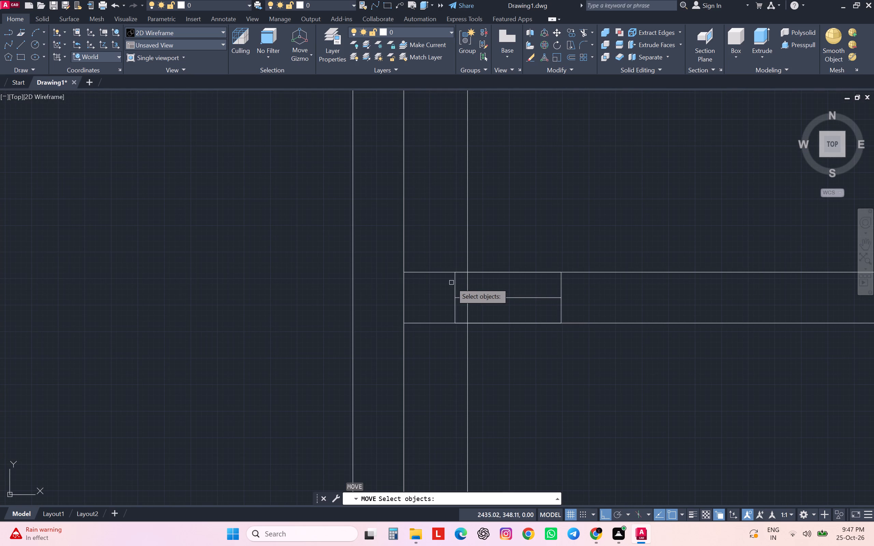
{"action": "left_click", "coordinate": [454, 284]}
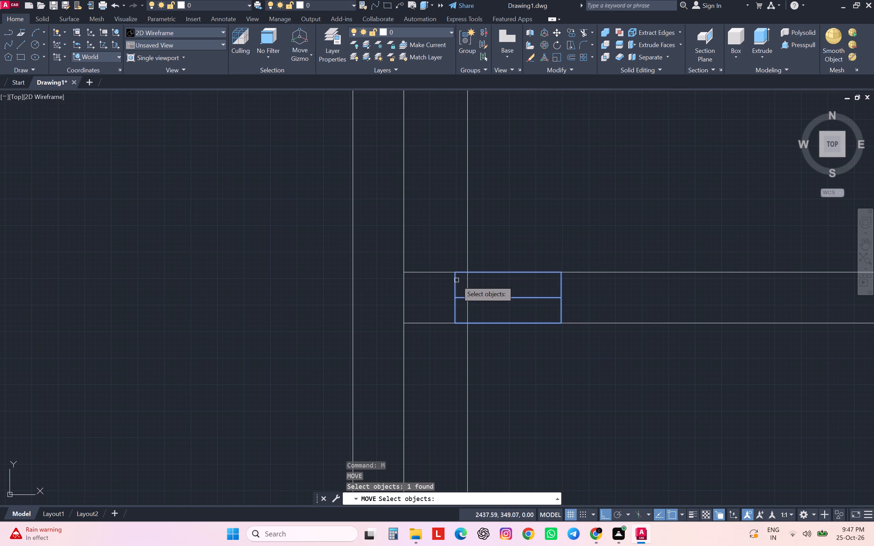
{"action": "key", "text": "Return"}
{"action": "left_click", "coordinate": [456, 272]}
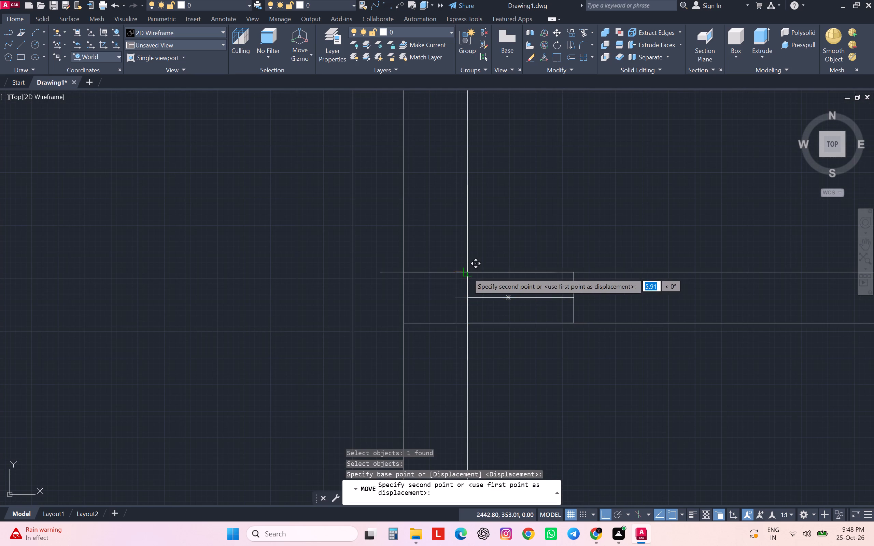
{"action": "left_click", "coordinate": [467, 273]}
Move the right v block in the bedroom-carporch wall onto the right 30 cm guide, with its top edge on the wall's upper line.
{"action": "scroll", "coordinate": [467, 271], "scroll_direction": "down", "scroll_amount": 4}
{"action": "scroll", "coordinate": [550, 278], "scroll_direction": "up", "scroll_amount": 4}
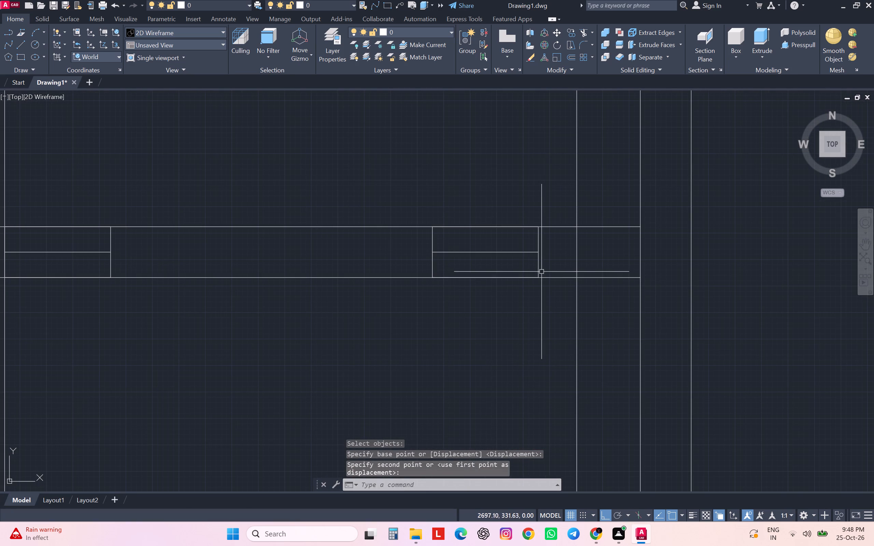
{"action": "left_click", "coordinate": [539, 271]}
{"action": "key", "text": "Return"}
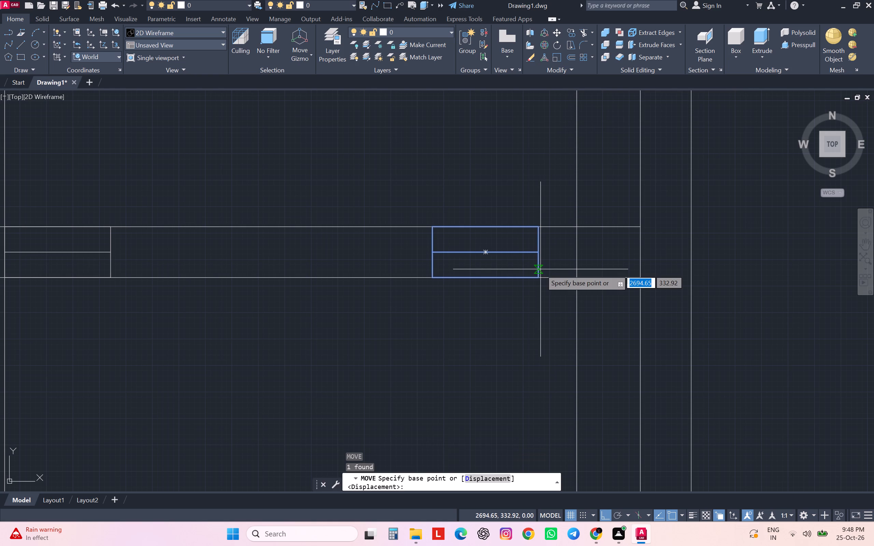
{"action": "key", "text": "m"}
{"action": "key", "text": "Return"}
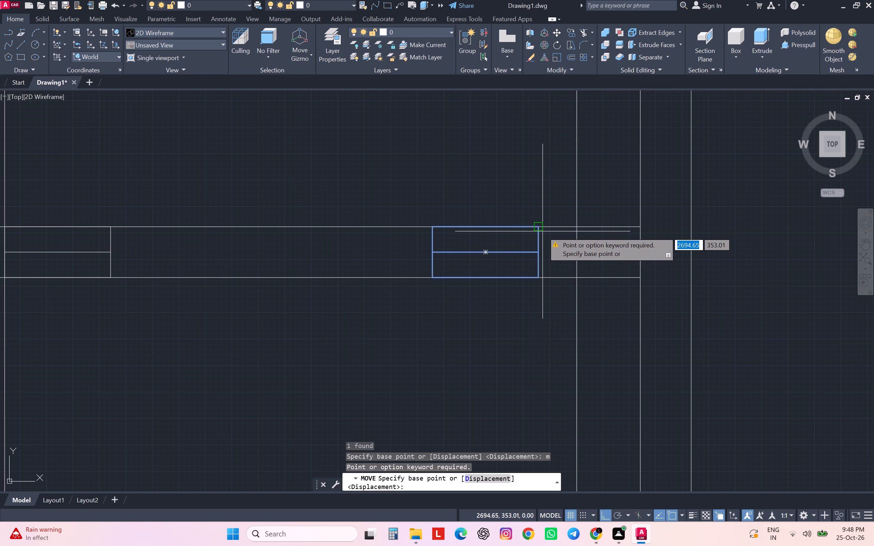
{"action": "left_click", "coordinate": [540, 229]}
{"action": "left_click", "coordinate": [573, 230]}
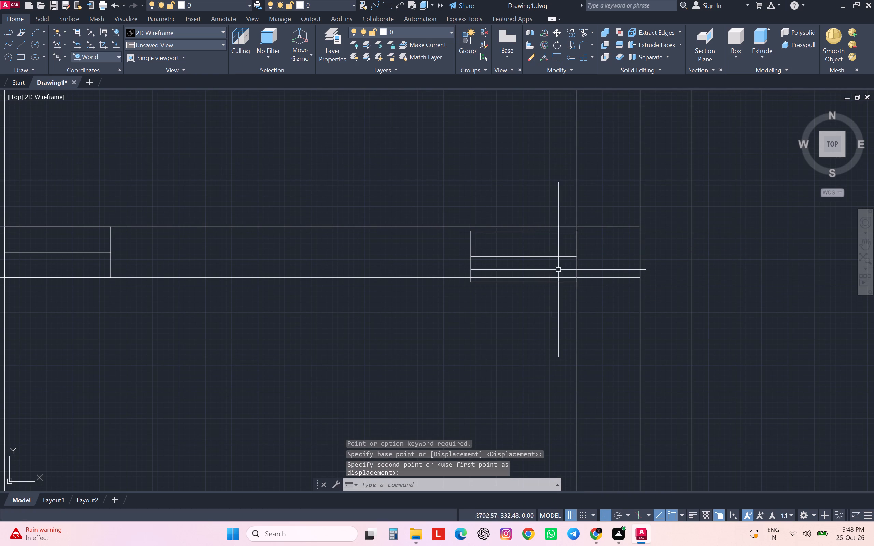
{"action": "scroll", "coordinate": [578, 241], "scroll_direction": "up", "scroll_amount": 4}
{"action": "left_click", "coordinate": [561, 172]}
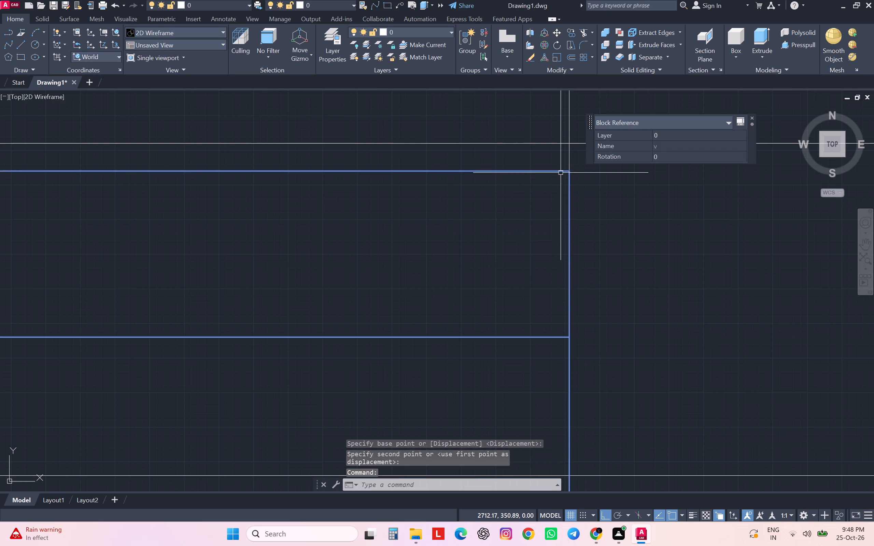
{"action": "key", "text": "m"}
{"action": "key", "text": "Return"}
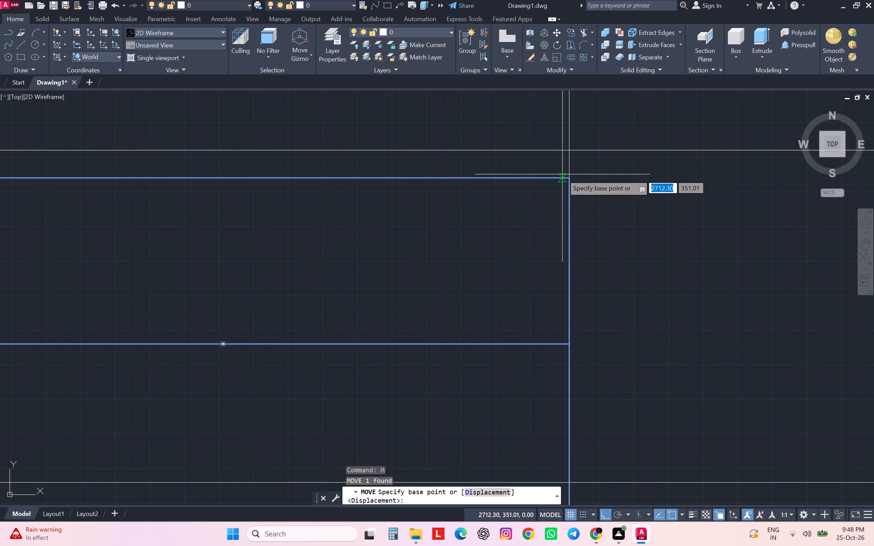
{"action": "left_click", "coordinate": [567, 175]}
{"action": "left_click", "coordinate": [570, 153]}
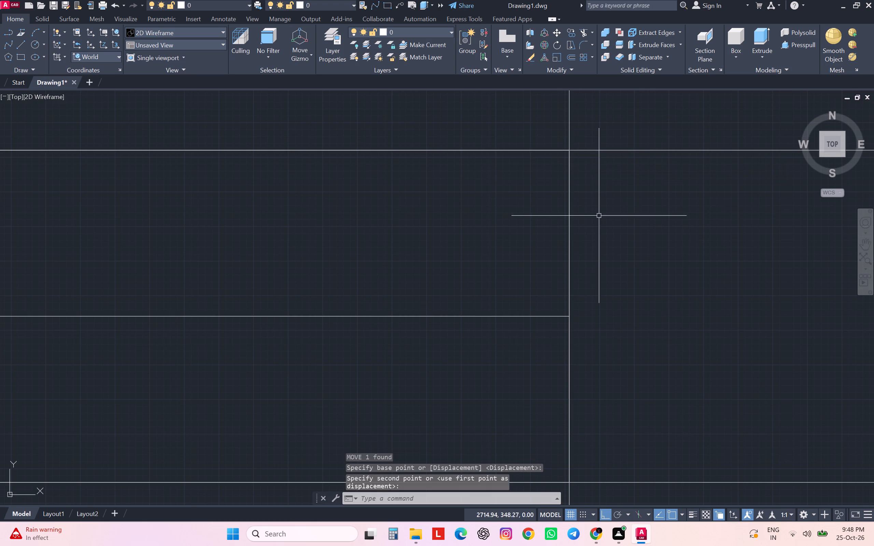
Delete the two vertical guide lines crossing the bedroom-carporch wall.
{"action": "scroll", "coordinate": [599, 216], "scroll_direction": "down", "scroll_amount": 9}
{"action": "middle_click_drag", "start_coordinate": [606, 207], "coordinate": [602, 235]}
{"action": "left_click", "coordinate": [600, 217]}
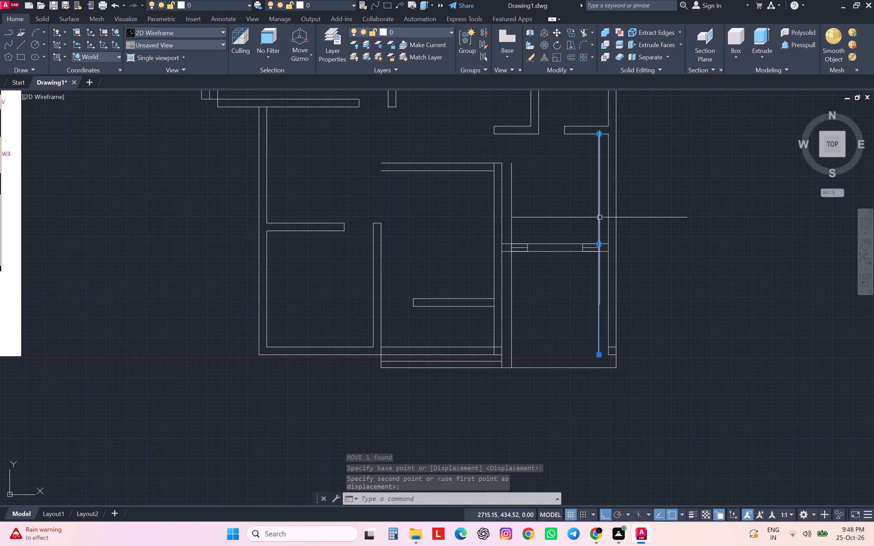
{"action": "key", "text": "Delete"}
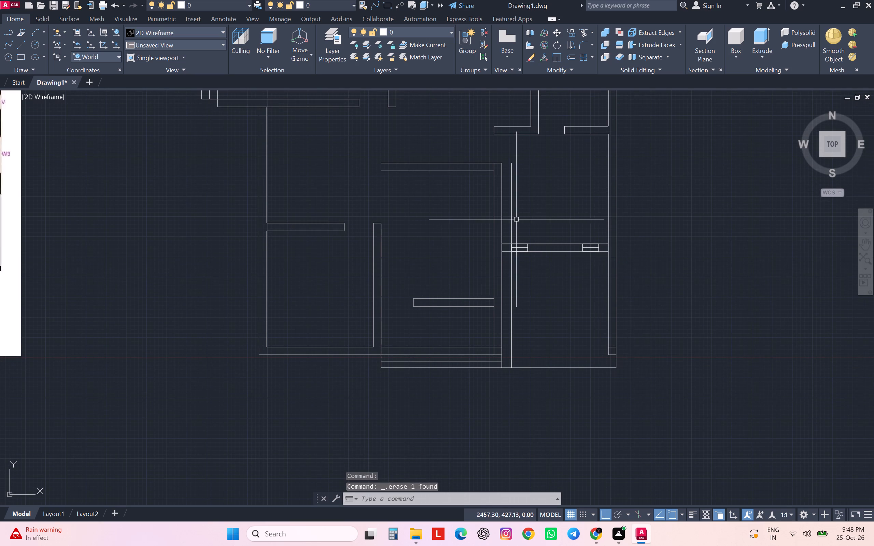
{"action": "left_click", "coordinate": [512, 218]}
{"action": "key", "text": "Delete"}
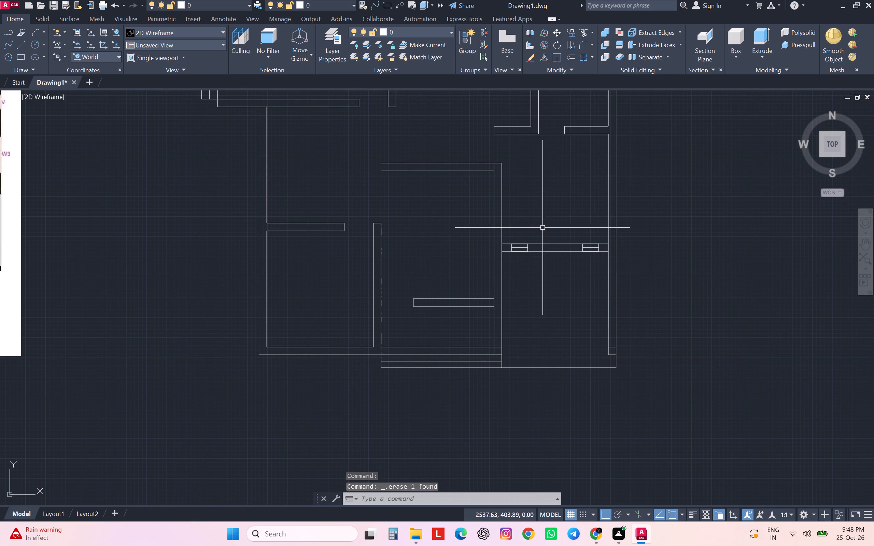
Offset the inner lines of both side walls of the upper-right bedroom 30 cm inward as guides for the top-wall v blocks.
{"action": "scroll", "coordinate": [543, 229], "scroll_direction": "down", "scroll_amount": 1}
{"action": "scroll", "coordinate": [543, 229], "scroll_direction": "up", "scroll_amount": 1}
{"action": "scroll", "coordinate": [543, 229], "scroll_direction": "down", "scroll_amount": 1}
{"action": "middle_click_drag", "start_coordinate": [543, 229], "coordinate": [537, 282]}
{"action": "scroll", "coordinate": [569, 190], "scroll_direction": "up", "scroll_amount": 1}
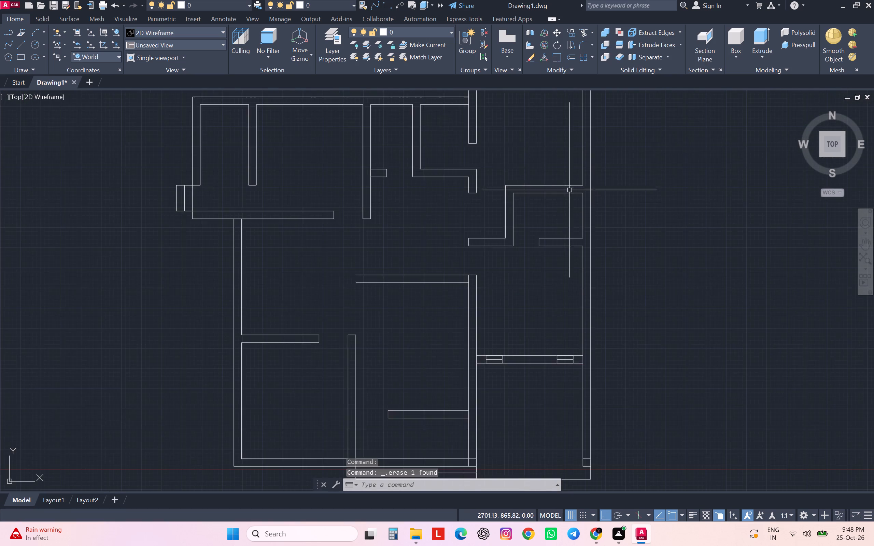
{"action": "middle_click_drag", "start_coordinate": [569, 190], "coordinate": [564, 290]}
{"action": "scroll", "coordinate": [569, 191], "scroll_direction": "down", "scroll_amount": 3}
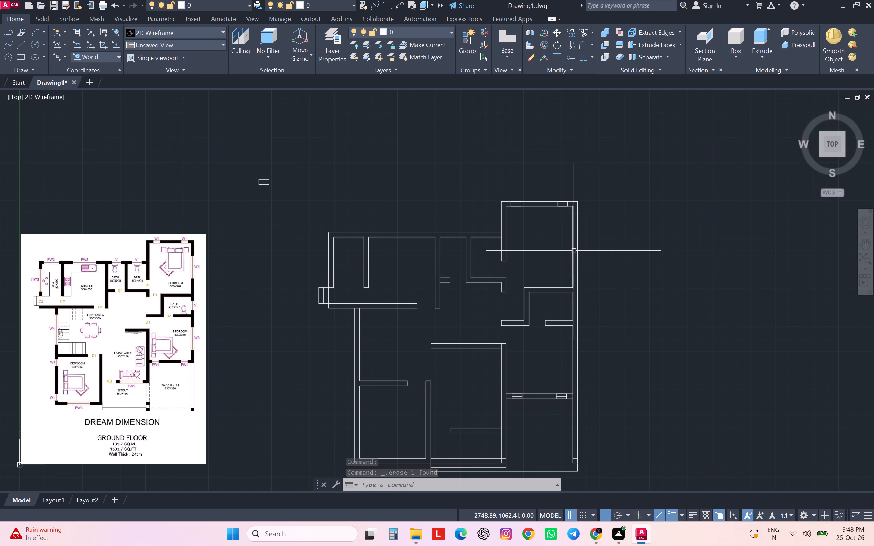
{"action": "key", "text": "o"}
{"action": "key", "text": "Return"}
{"action": "key", "text": "3"}
{"action": "key", "text": "0"}
{"action": "key", "text": "Return"}
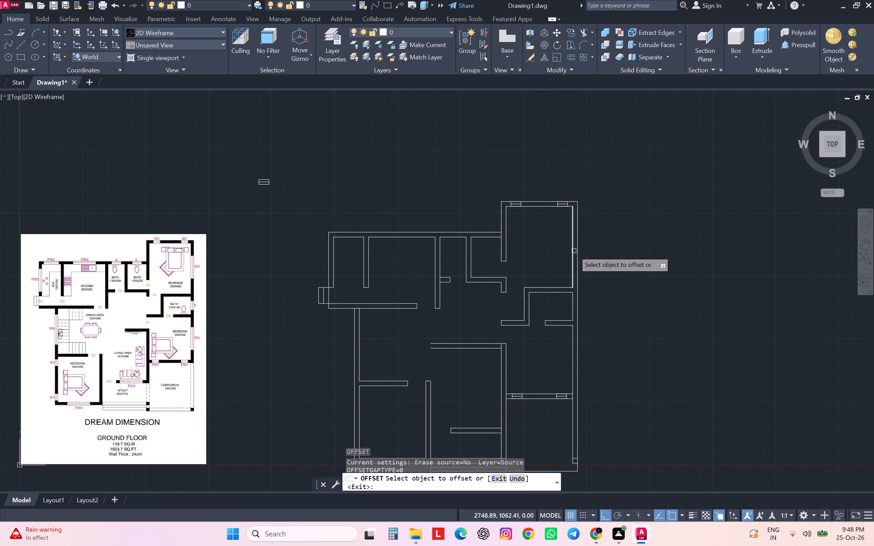
{"action": "left_click", "coordinate": [572, 251]}
{"action": "left_click", "coordinate": [550, 254]}
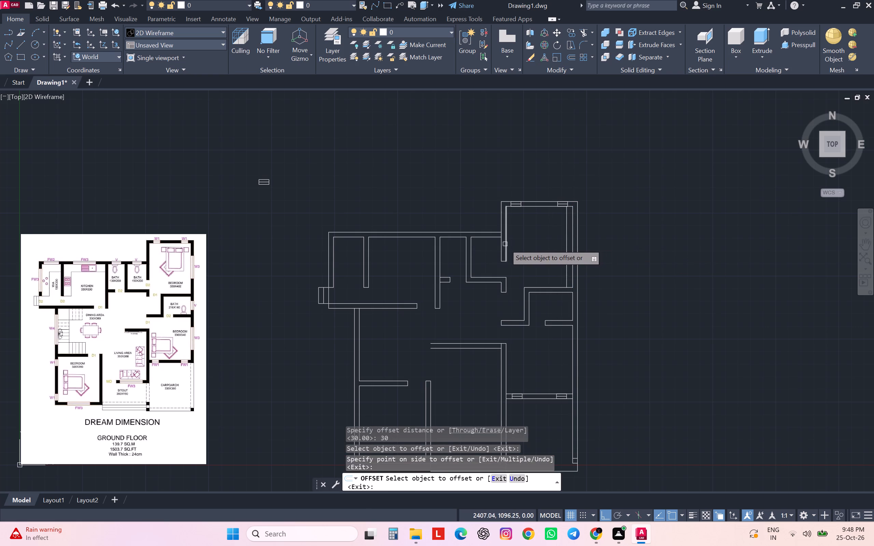
{"action": "left_click_drag", "start_coordinate": [505, 244], "coordinate": [509, 244]}
{"action": "left_click", "coordinate": [535, 250]}
{"action": "scroll", "coordinate": [558, 200], "scroll_direction": "up", "scroll_amount": 3}
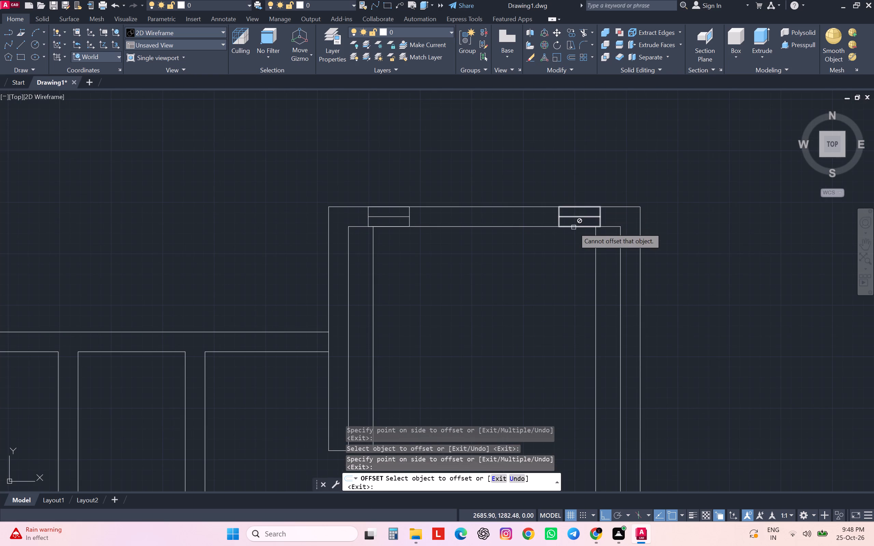
{"action": "key", "text": "Escape"}
{"action": "key", "text": "Escape"}
{"action": "key", "text": "Escape"}
{"action": "key", "text": "Escape"}
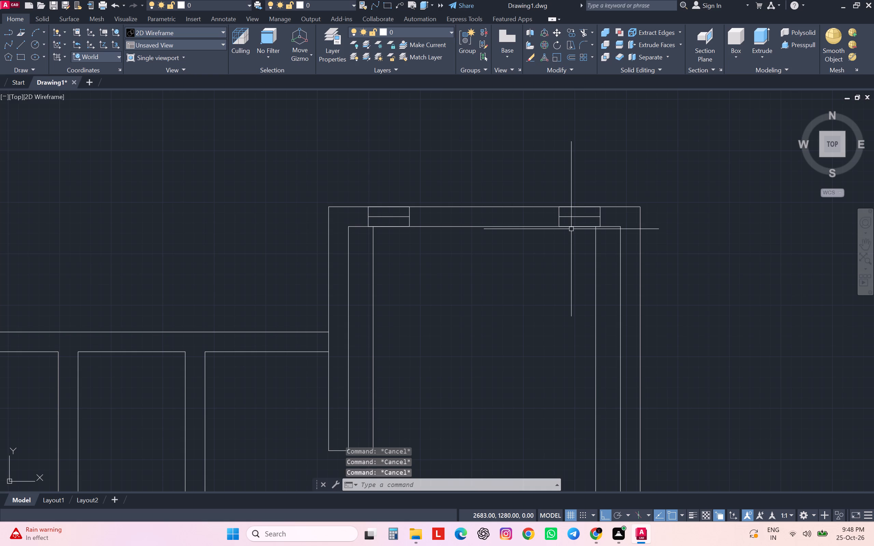
Move the right v block in the upper-right bedroom's top wall so its outer lower corner meets the right guide line.
{"action": "key", "text": "m"}
{"action": "key", "text": "Return"}
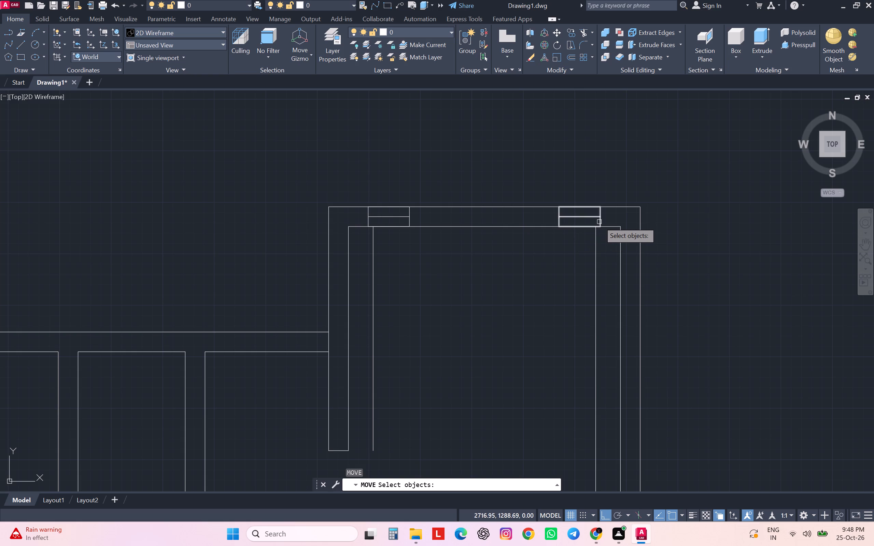
{"action": "left_click", "coordinate": [599, 222]}
{"action": "key", "text": "Return"}
{"action": "scroll", "coordinate": [596, 221], "scroll_direction": "up", "scroll_amount": 2}
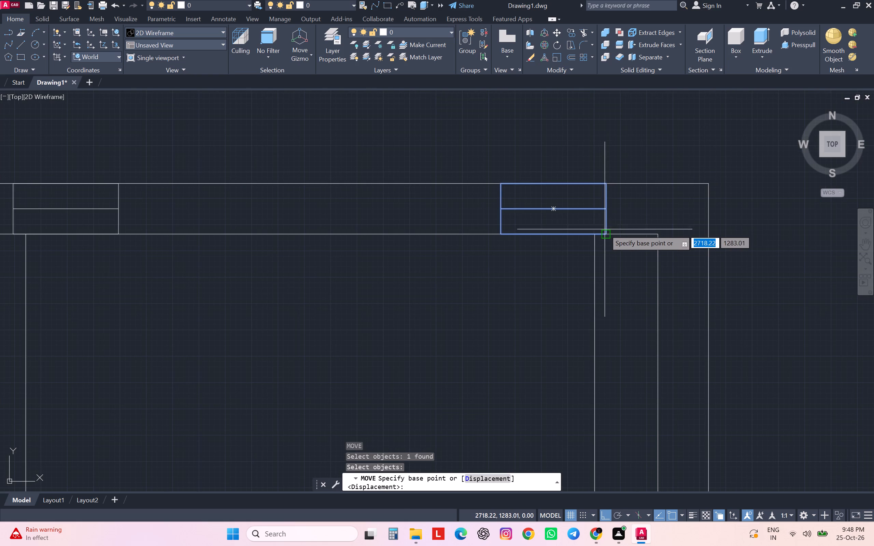
{"action": "left_click", "coordinate": [605, 231]}
{"action": "left_click", "coordinate": [593, 231]}
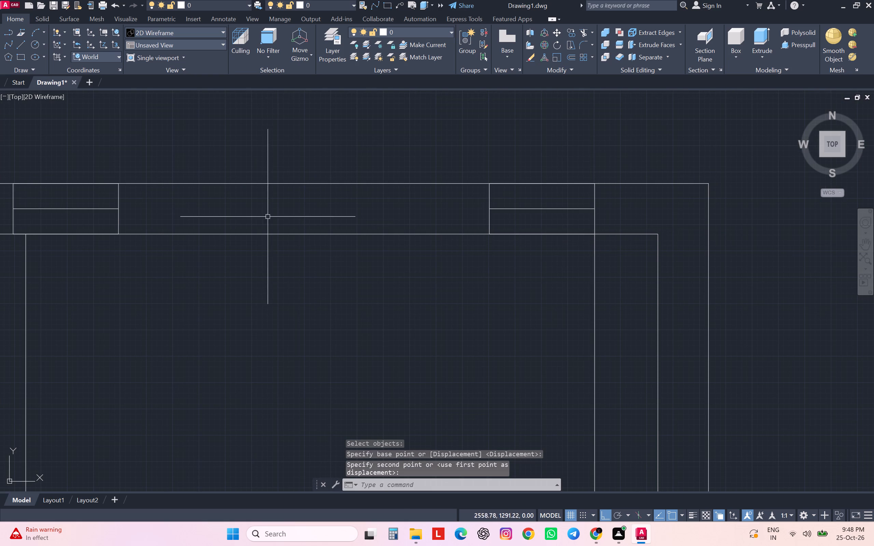
Move the left v block in the upper-right bedroom's top wall 6 cm inward onto the left guide line.
{"action": "left_click", "coordinate": [13, 215]}
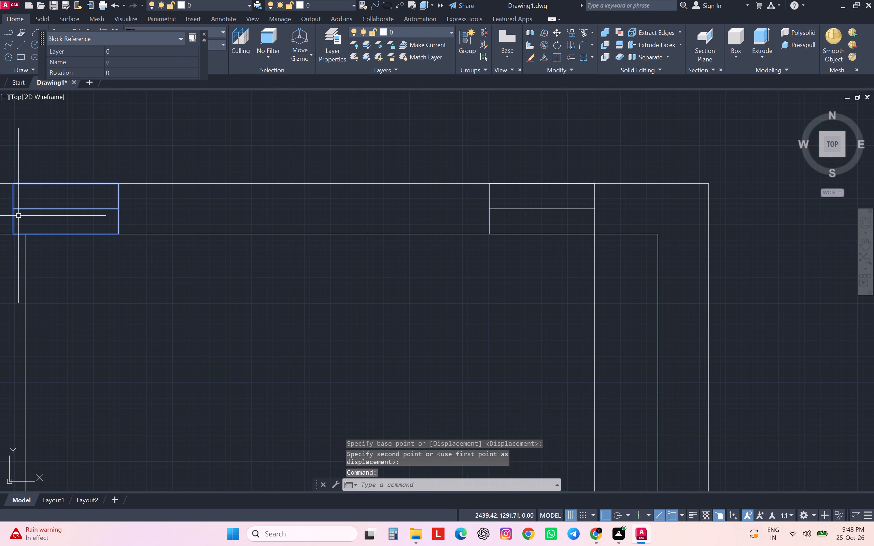
{"action": "key", "text": "m"}
{"action": "key", "text": "Return"}
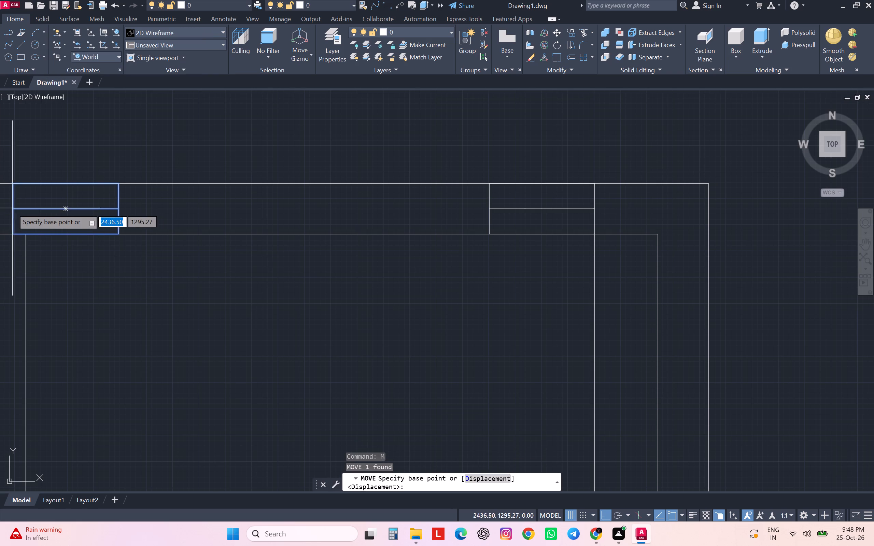
{"action": "left_click", "coordinate": [10, 231]}
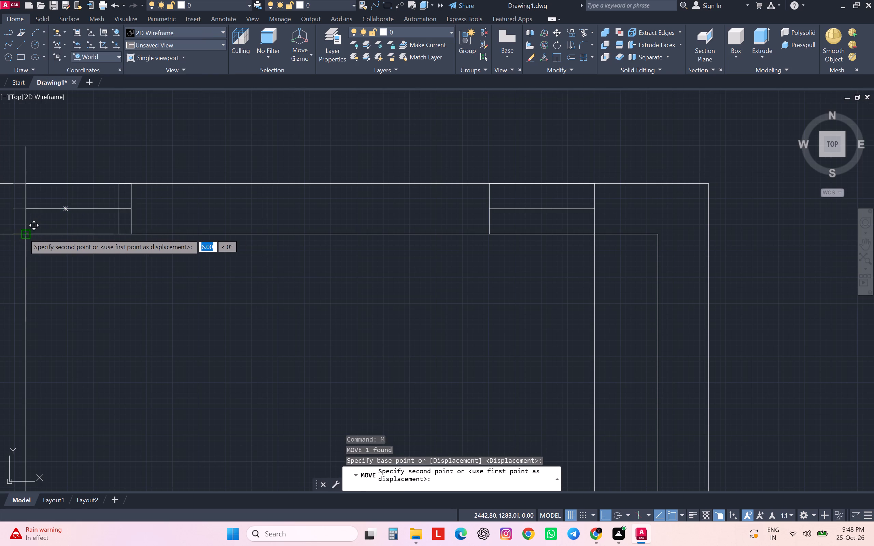
{"action": "left_click", "coordinate": [23, 233]}
Delete the two vertical guide lines inside the upper-right bedroom.
{"action": "scroll", "coordinate": [112, 219], "scroll_direction": "down", "scroll_amount": 2}
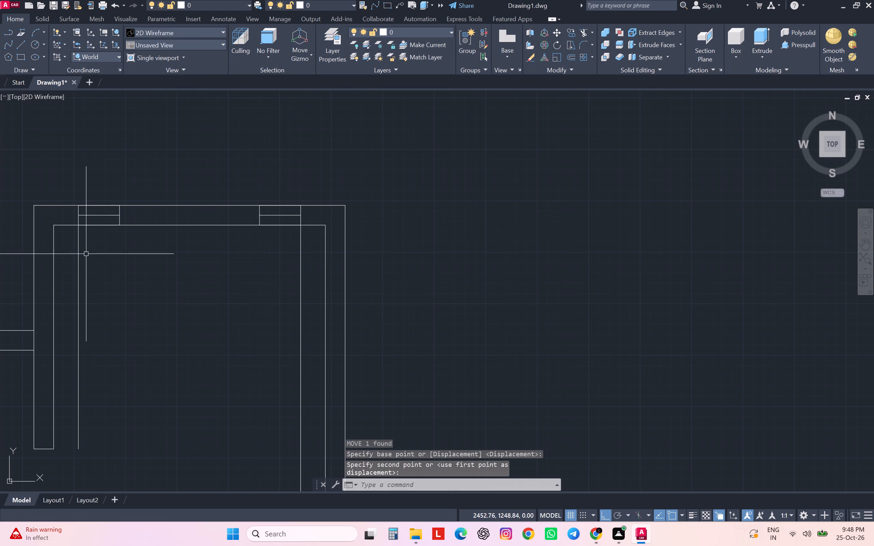
{"action": "left_click", "coordinate": [79, 255]}
{"action": "key", "text": "Delete"}
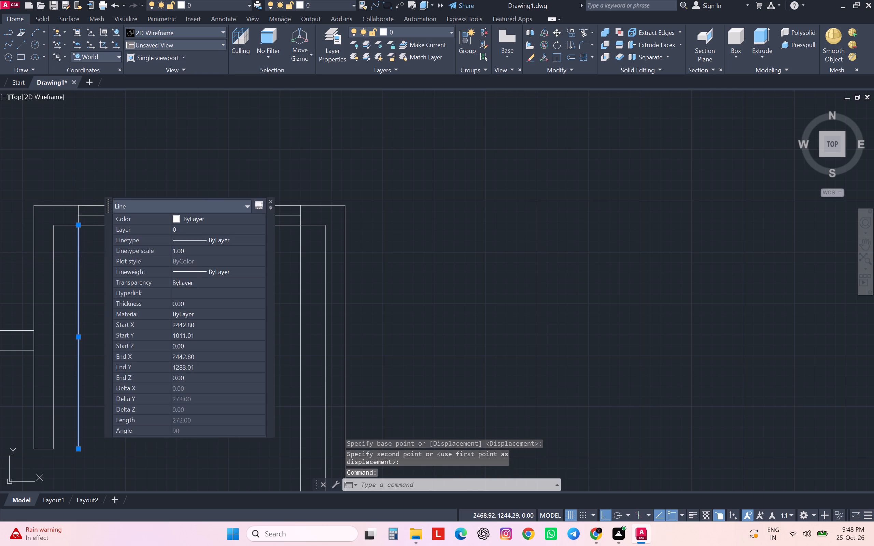
{"action": "left_click", "coordinate": [304, 300]}
{"action": "left_click", "coordinate": [282, 310]}
{"action": "key", "text": "Delete"}
{"action": "left_click", "coordinate": [283, 308]}
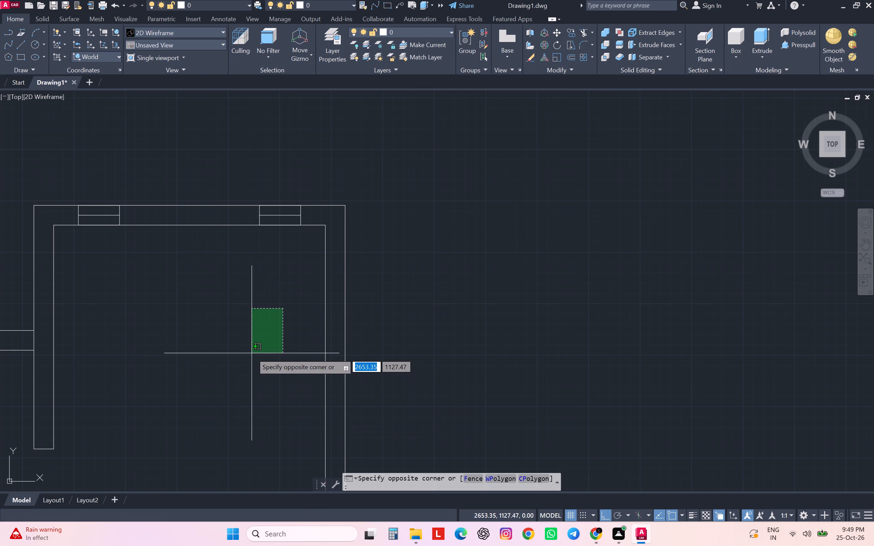
{"action": "key", "text": "Escape"}
{"action": "key", "text": "Escape"}
{"action": "key", "text": "Escape"}
{"action": "key", "text": "Escape"}
{"action": "key", "text": "Escape"}
Examine the window and ventilator labels on the reference floor plan against the drafted plan.
{"action": "scroll", "coordinate": [263, 340], "scroll_direction": "down", "scroll_amount": 2}
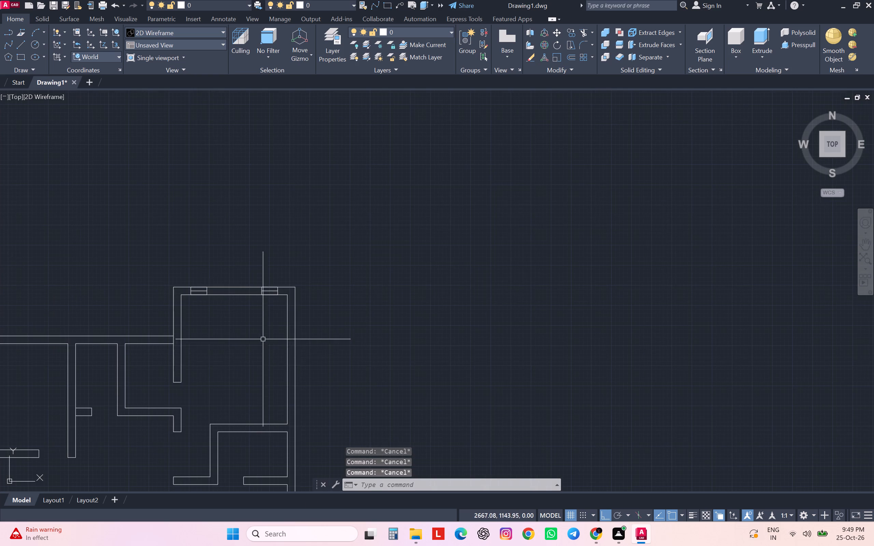
{"action": "middle_click_drag", "start_coordinate": [270, 378], "coordinate": [281, 318]}
{"action": "scroll", "coordinate": [281, 318], "scroll_direction": "down", "scroll_amount": 2}
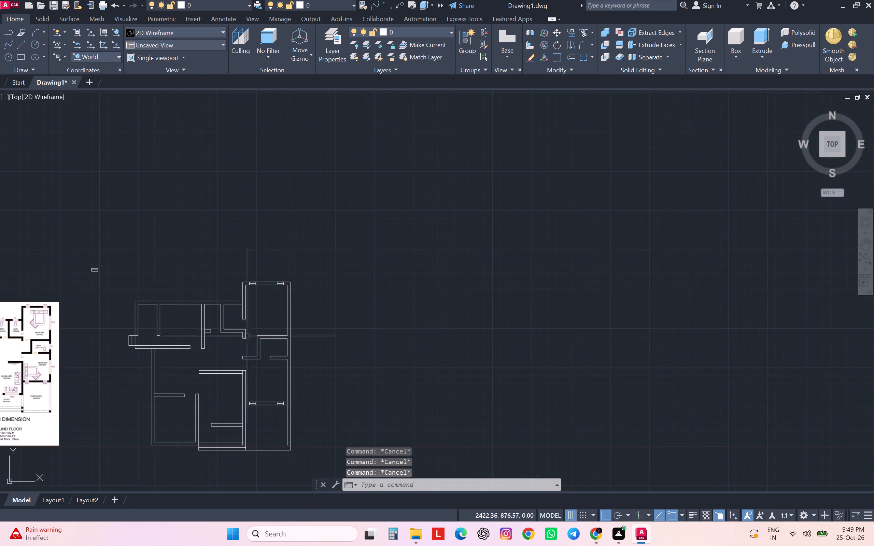
{"action": "middle_click_drag", "start_coordinate": [190, 358], "coordinate": [322, 318]}
{"action": "middle_click_drag", "start_coordinate": [171, 351], "coordinate": [205, 344]}
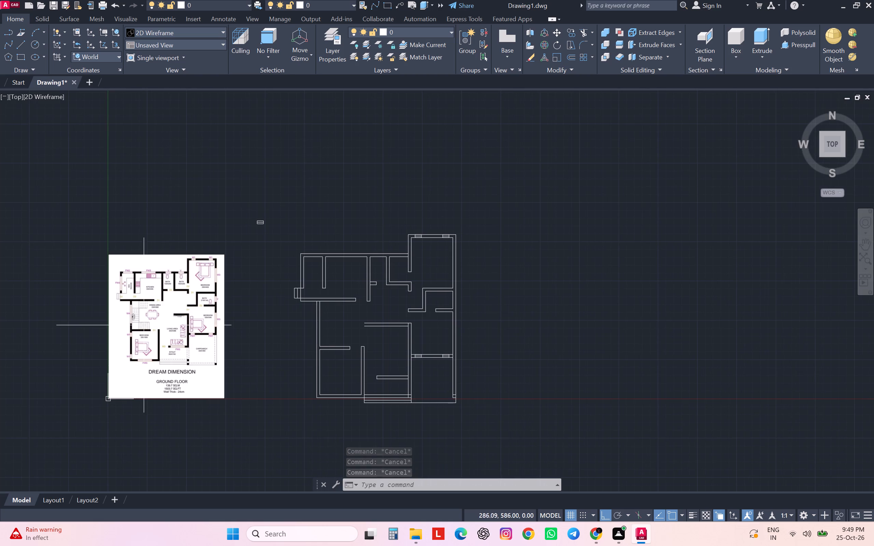
{"action": "scroll", "coordinate": [143, 325], "scroll_direction": "up", "scroll_amount": 2}
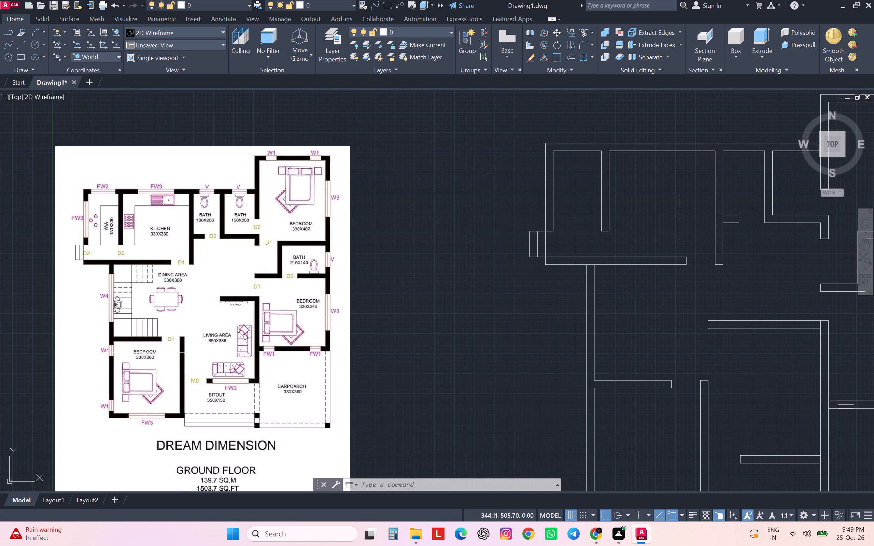
{"action": "scroll", "coordinate": [337, 271], "scroll_direction": "down", "scroll_amount": 1}
{"action": "middle_click_drag", "start_coordinate": [459, 261], "coordinate": [463, 299]}
{"action": "scroll", "coordinate": [466, 292], "scroll_direction": "down", "scroll_amount": 1}
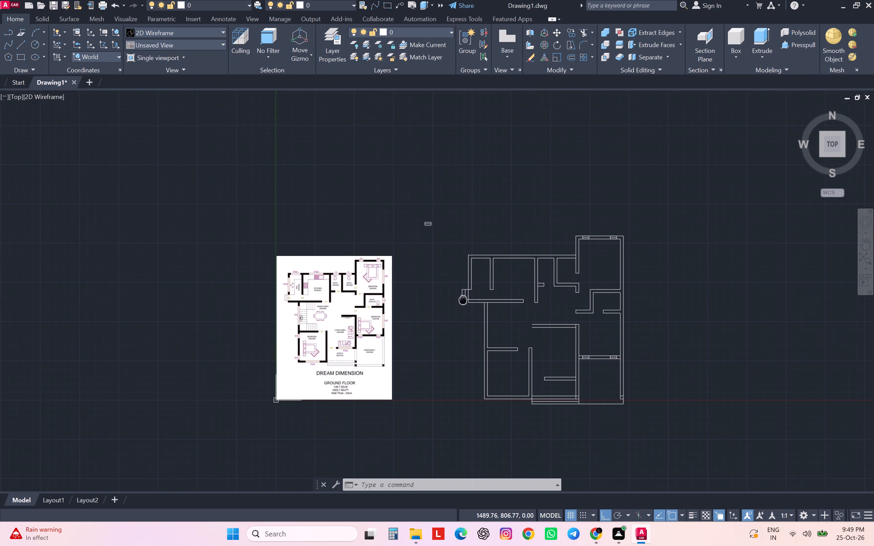
Rotate the spare v block above the plans by 90 degrees about a point just below it.
{"action": "left_click", "coordinate": [455, 207]}
{"action": "left_click", "coordinate": [407, 236]}
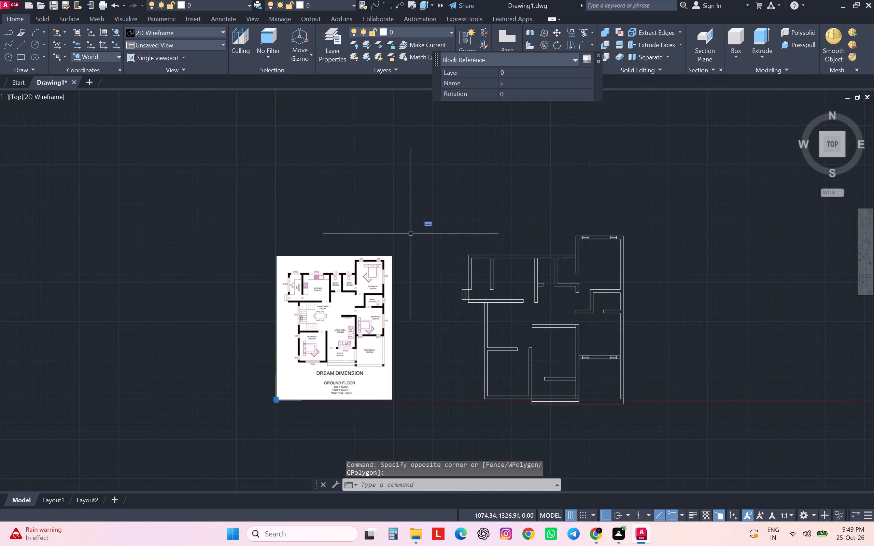
{"action": "type", "text": "ro"}
{"action": "key", "text": "Return"}
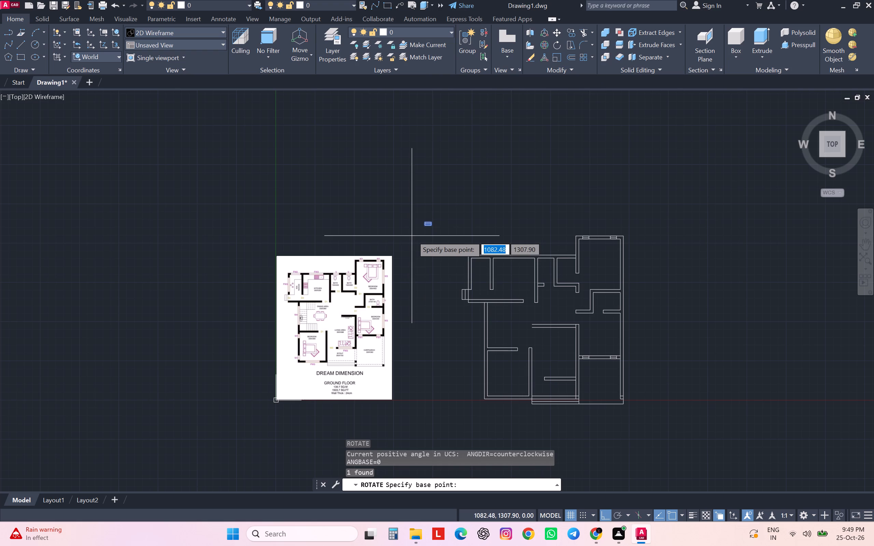
{"action": "left_click", "coordinate": [425, 229]}
{"action": "left_click", "coordinate": [412, 164]}
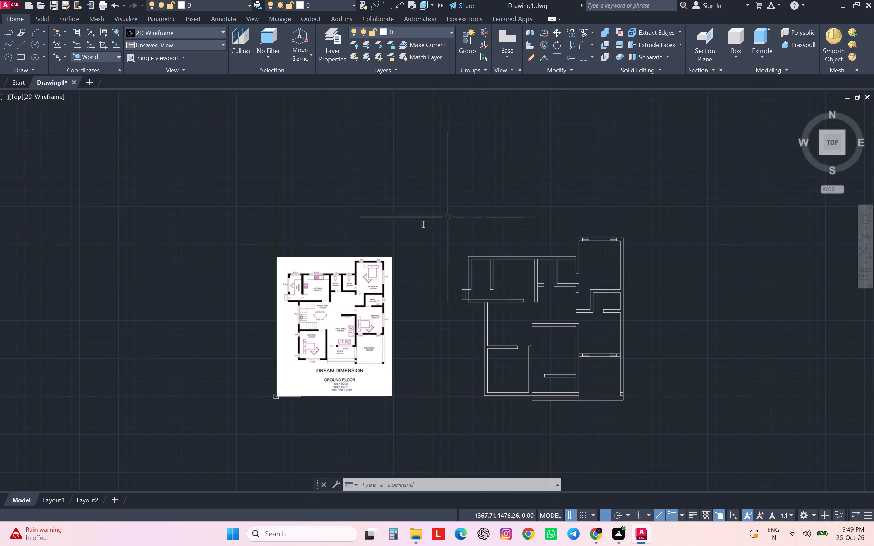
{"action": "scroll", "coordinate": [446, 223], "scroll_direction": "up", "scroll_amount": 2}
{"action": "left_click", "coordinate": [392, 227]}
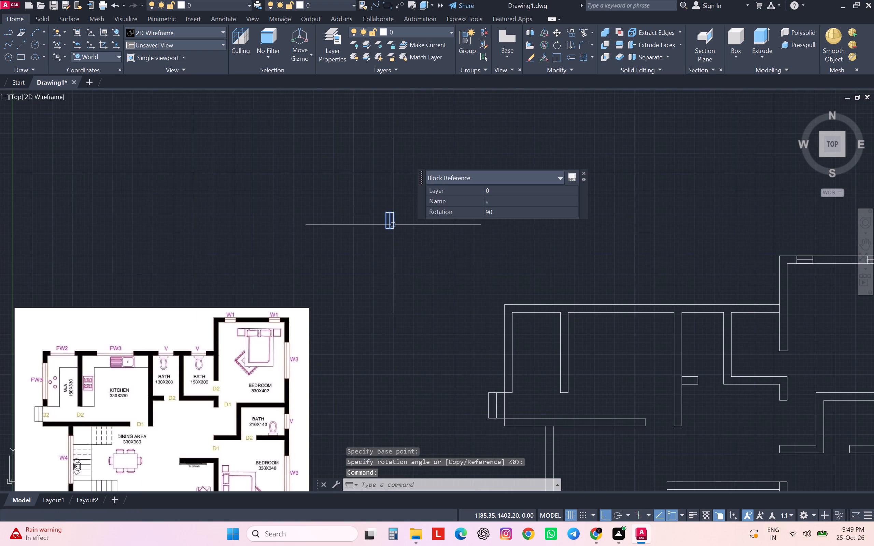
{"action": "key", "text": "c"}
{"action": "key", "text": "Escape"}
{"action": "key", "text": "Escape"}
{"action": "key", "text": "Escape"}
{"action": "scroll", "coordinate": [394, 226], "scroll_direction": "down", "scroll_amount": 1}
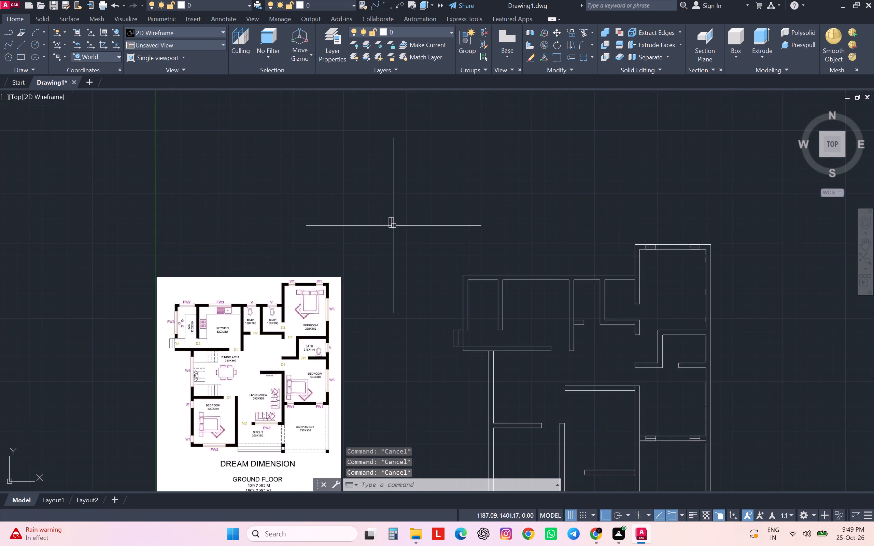
Offset the inner faces of the lower-left bedroom's bottom and top walls 30 cm into the room as guide lines.
{"action": "middle_click_drag", "start_coordinate": [300, 329], "coordinate": [328, 262]}
{"action": "scroll", "coordinate": [232, 353], "scroll_direction": "up", "scroll_amount": 2}
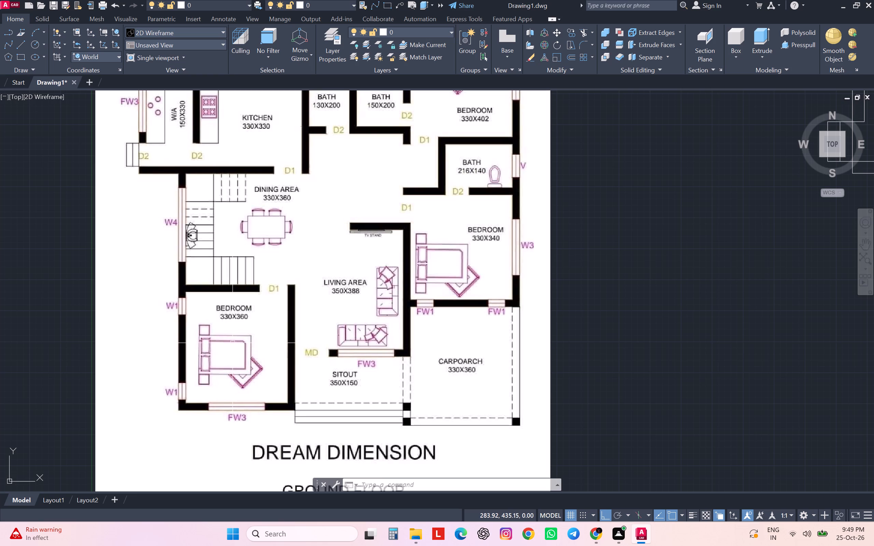
{"action": "scroll", "coordinate": [232, 340], "scroll_direction": "down", "scroll_amount": 2}
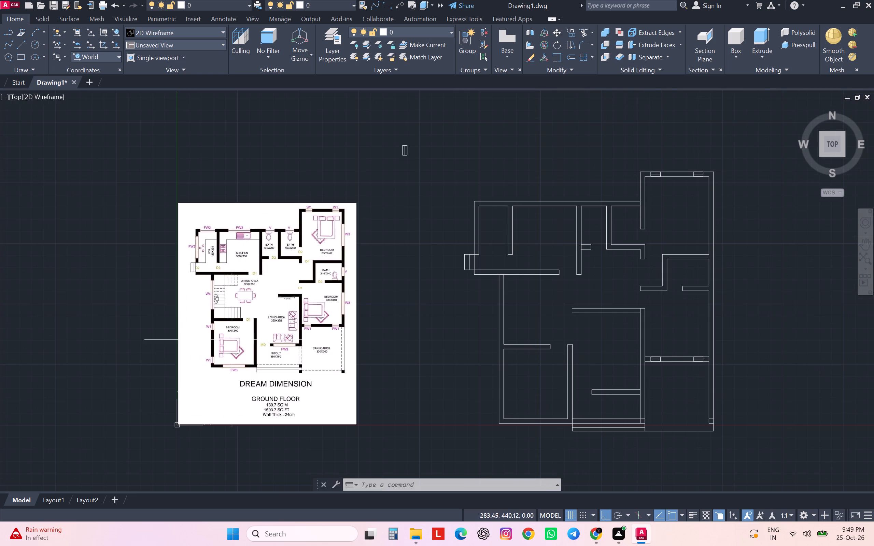
{"action": "left_click", "coordinate": [526, 416]}
{"action": "key", "text": "o"}
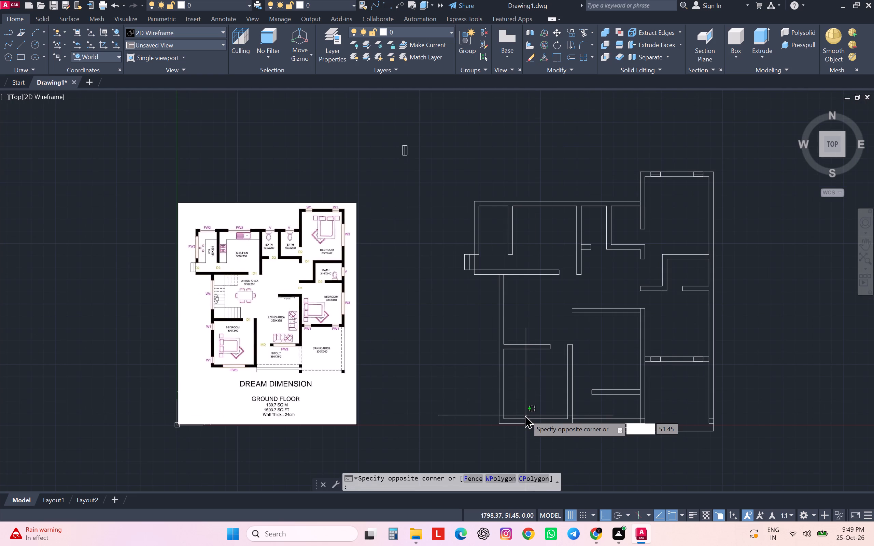
{"action": "key", "text": "Return"}
{"action": "key", "text": "3"}
{"action": "key", "text": "0"}
{"action": "key", "text": "Return"}
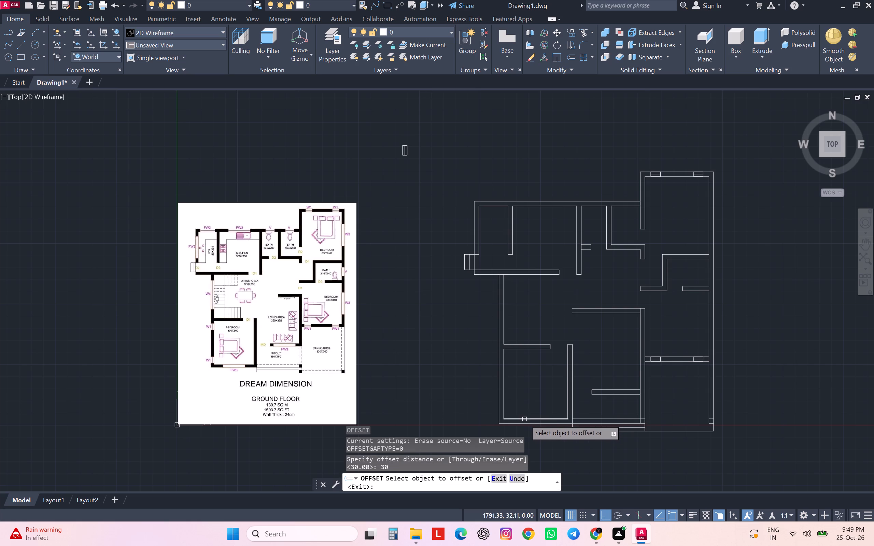
{"action": "left_click", "coordinate": [524, 420]}
{"action": "left_click", "coordinate": [527, 403]}
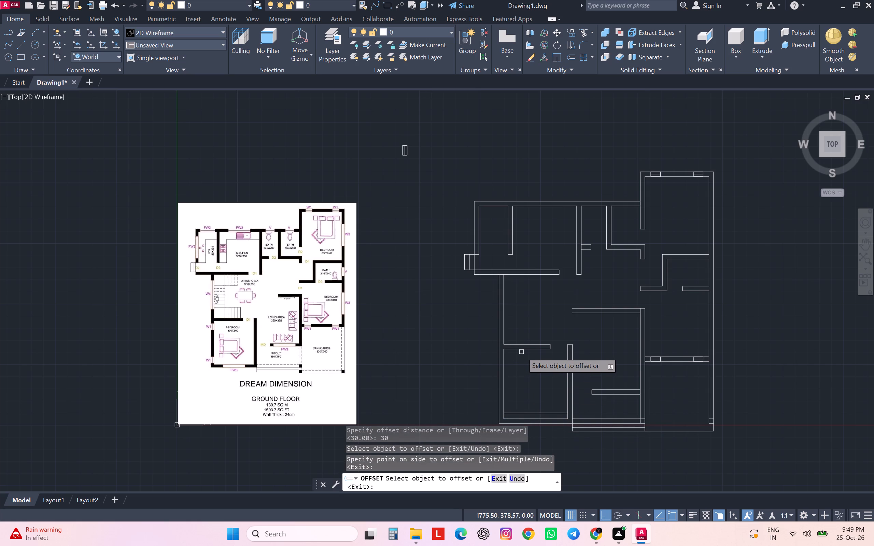
{"action": "left_click", "coordinate": [524, 350]}
{"action": "left_click", "coordinate": [530, 382]}
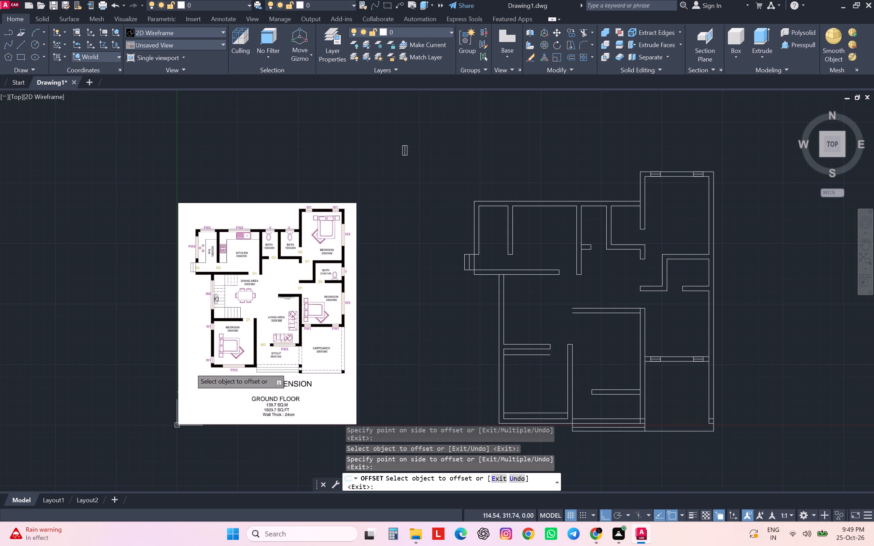
{"action": "key", "text": "Escape"}
{"action": "key", "text": "Escape"}
{"action": "key", "text": "Escape"}
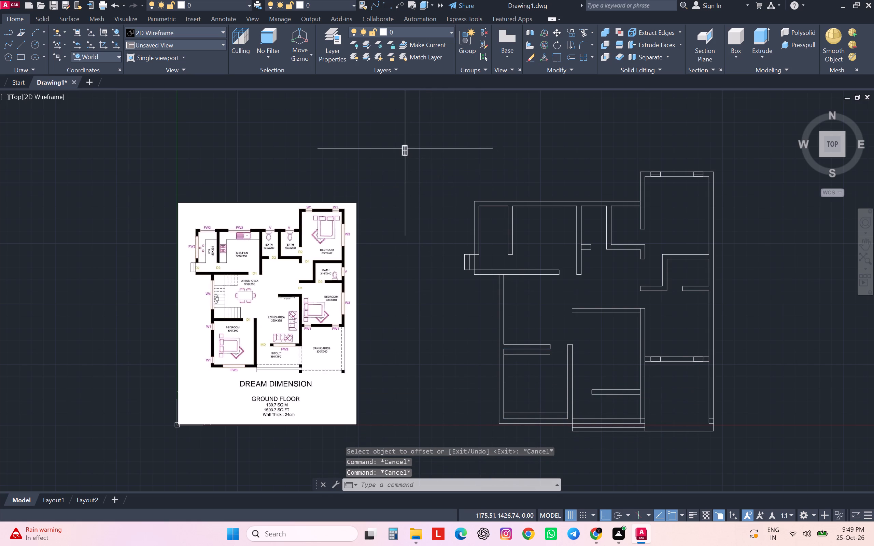
Move the rotated v block into the lower-left bedroom's left wall, its upper inner corner on the upper guide line.
{"action": "left_click", "coordinate": [405, 148]}
{"action": "key", "text": "m"}
{"action": "key", "text": "Return"}
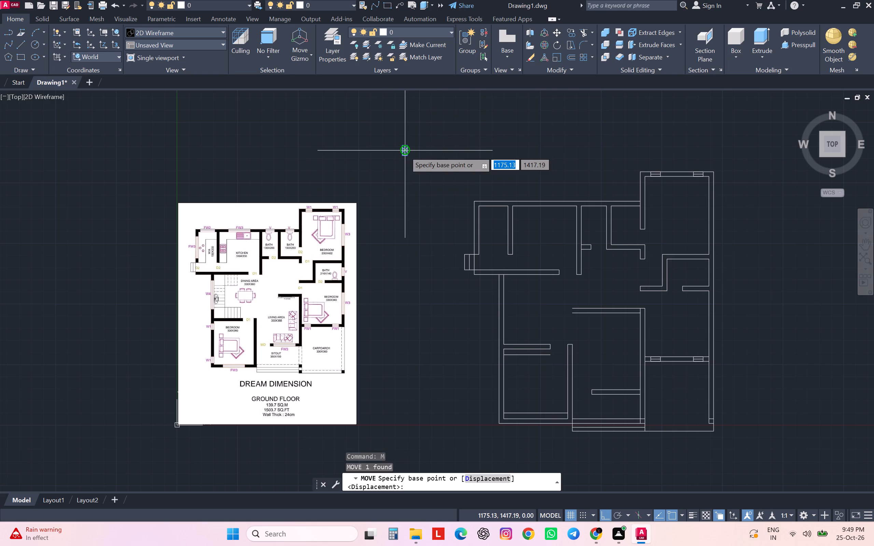
{"action": "scroll", "coordinate": [405, 151], "scroll_direction": "up", "scroll_amount": 3}
{"action": "left_click", "coordinate": [399, 126]}
{"action": "scroll", "coordinate": [399, 126], "scroll_direction": "down", "scroll_amount": 3}
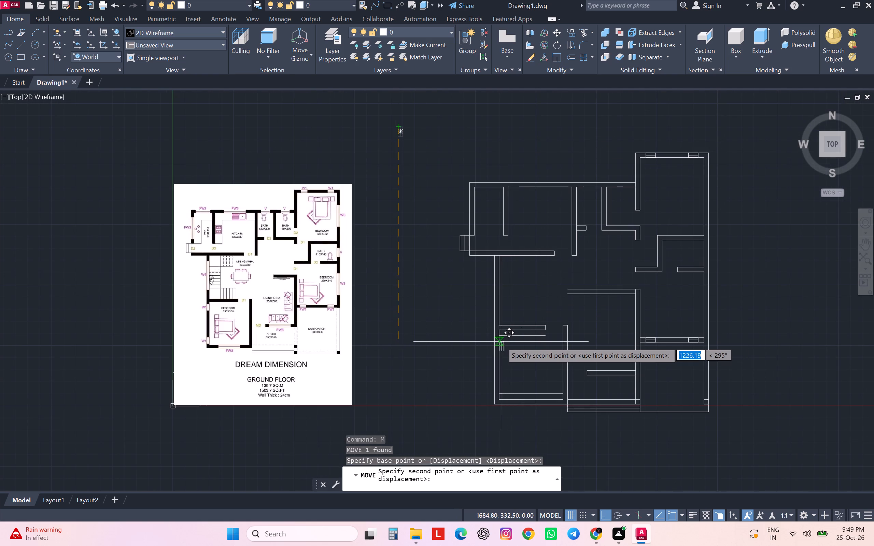
{"action": "scroll", "coordinate": [501, 342], "scroll_direction": "up", "scroll_amount": 2}
{"action": "left_click", "coordinate": [465, 335]}
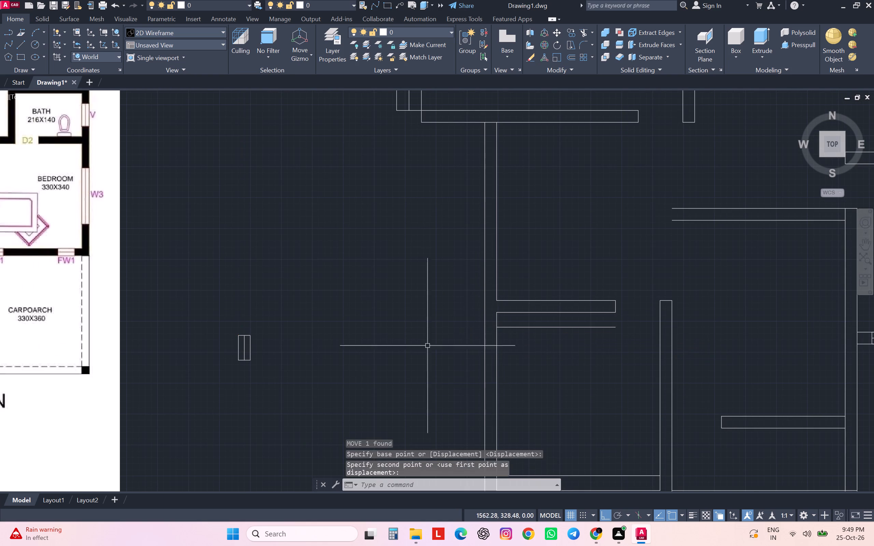
{"action": "left_click", "coordinate": [245, 343]}
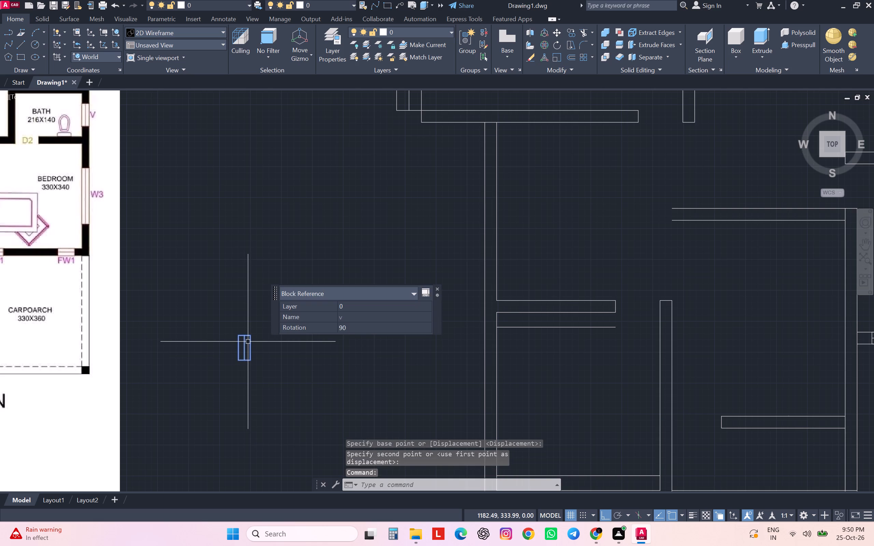
{"action": "key", "text": "m"}
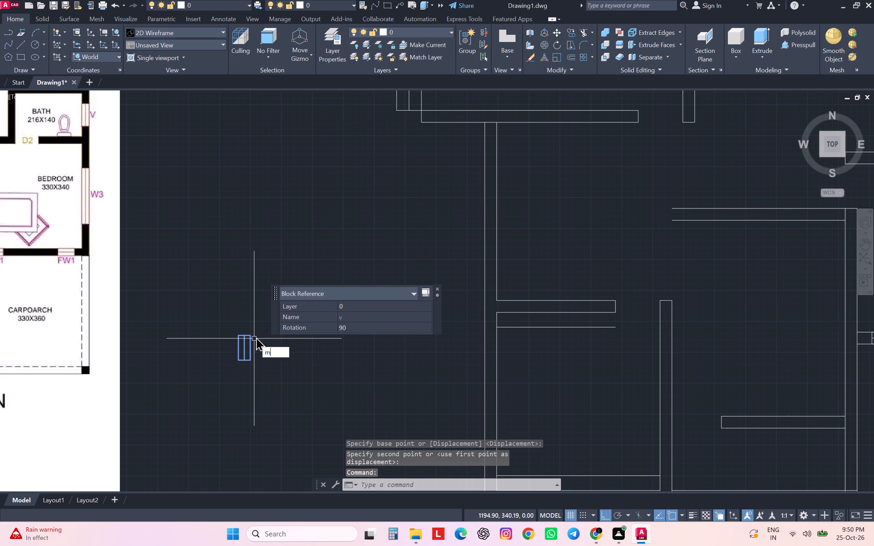
{"action": "key", "text": "Return"}
{"action": "left_click", "coordinate": [251, 336]}
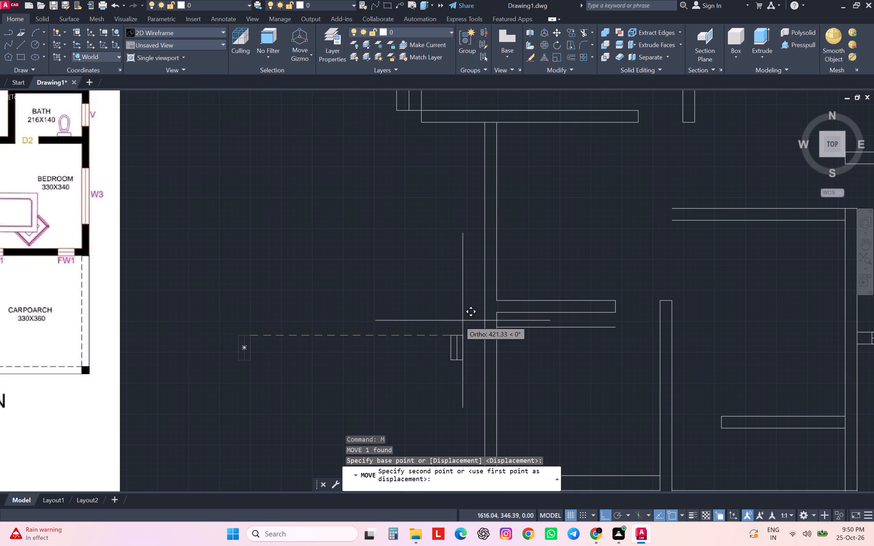
{"action": "left_click", "coordinate": [494, 327]}
{"action": "scroll", "coordinate": [545, 318], "scroll_direction": "down", "scroll_amount": 1}
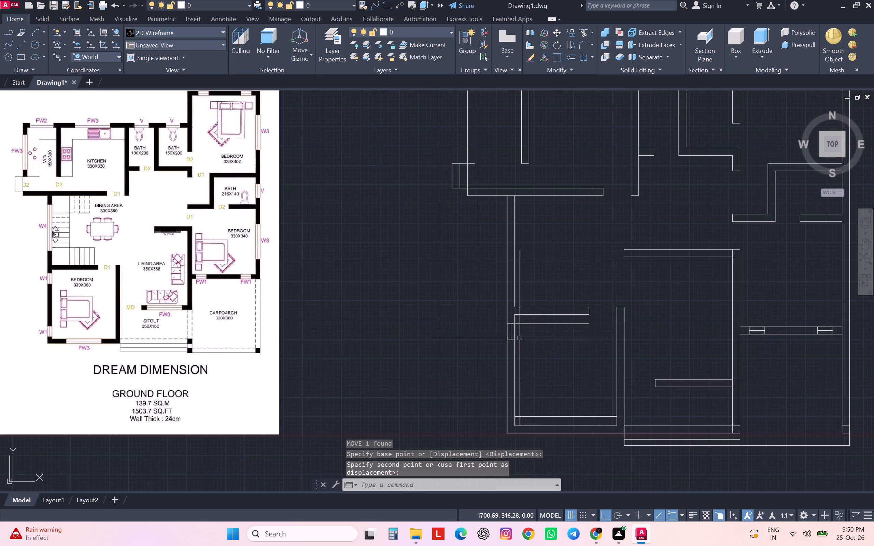
Move the v block 250 cm down the lower-left bedroom's left wall so its lower inner corner meets the lower guide line.
{"action": "left_click", "coordinate": [514, 338]}
{"action": "key", "text": "m"}
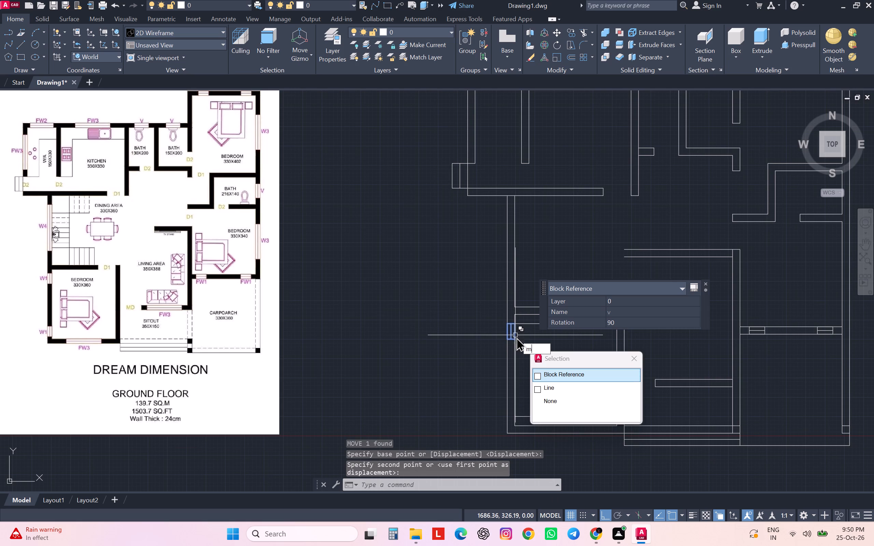
{"action": "left_click", "coordinate": [462, 356]}
{"action": "scroll", "coordinate": [505, 333], "scroll_direction": "up", "scroll_amount": 4}
{"action": "scroll", "coordinate": [504, 340], "scroll_direction": "down", "scroll_amount": 1}
{"action": "left_click", "coordinate": [519, 349]}
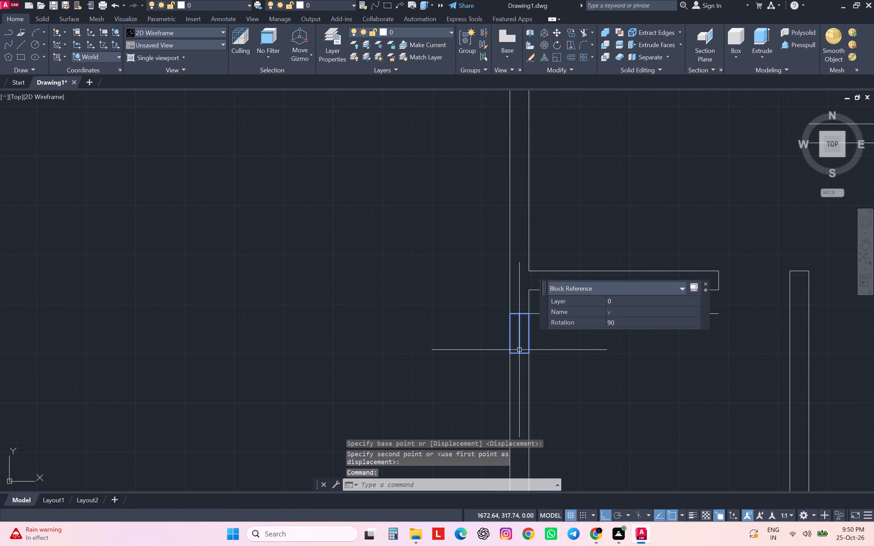
{"action": "key", "text": "m"}
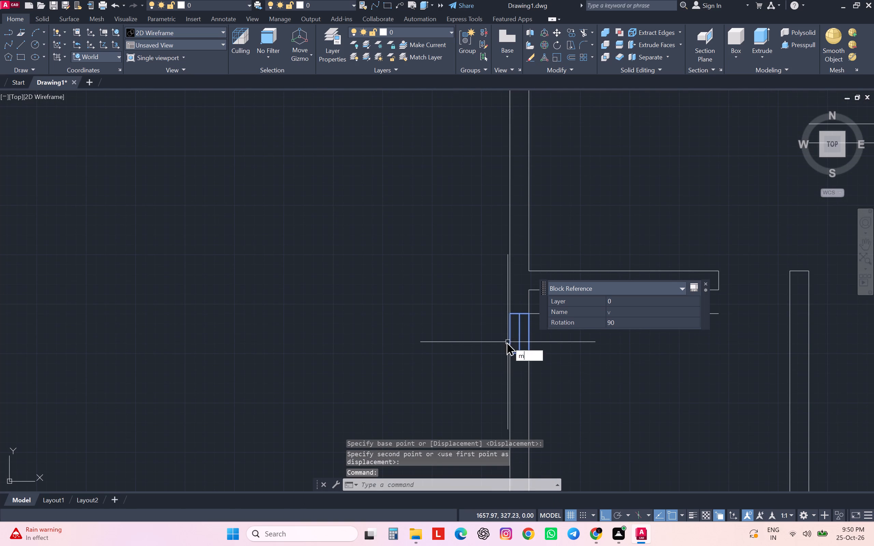
{"action": "key", "text": "Return"}
{"action": "scroll", "coordinate": [528, 343], "scroll_direction": "down", "scroll_amount": 1}
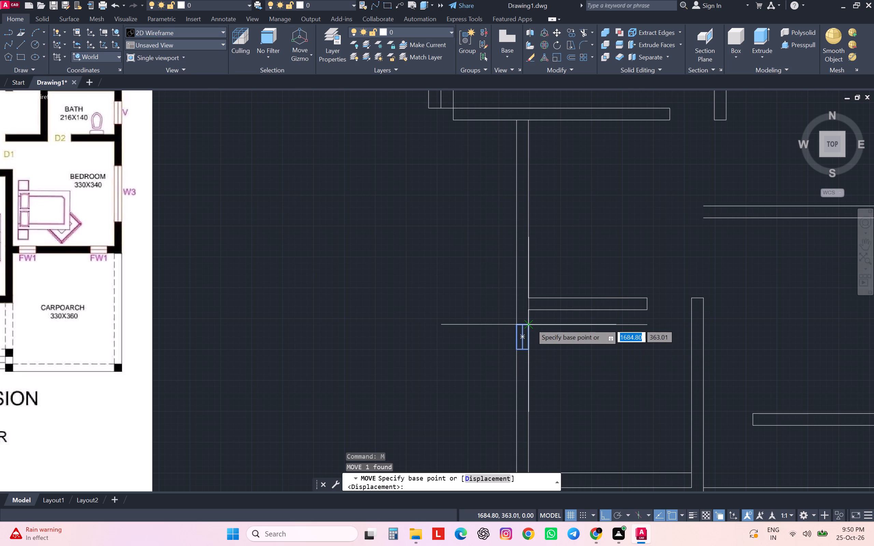
{"action": "left_click", "coordinate": [525, 350]}
{"action": "scroll", "coordinate": [534, 356], "scroll_direction": "down", "scroll_amount": 2}
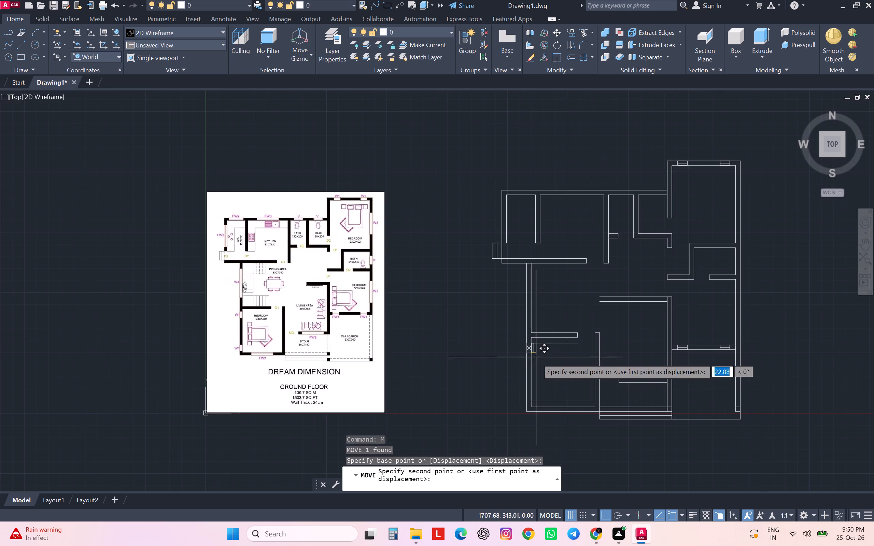
{"action": "scroll", "coordinate": [532, 396], "scroll_direction": "up", "scroll_amount": 3}
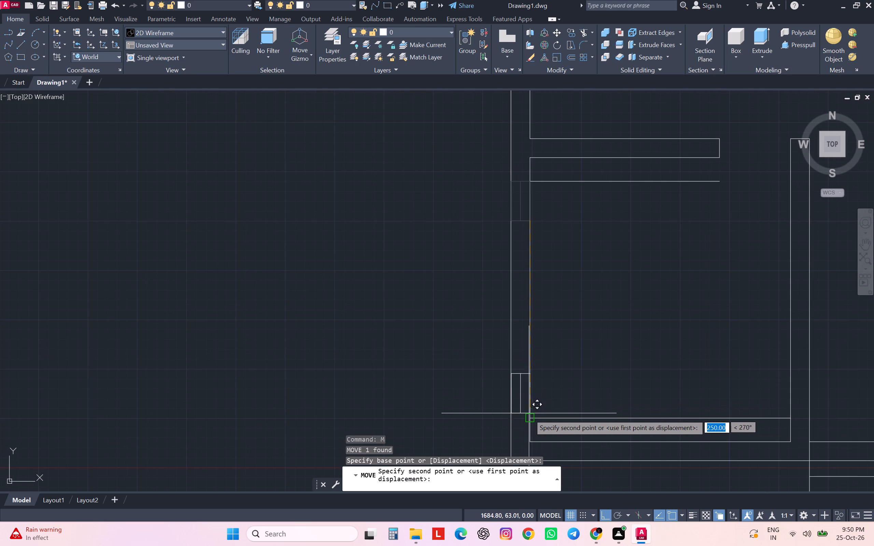
{"action": "left_click", "coordinate": [528, 416]}
{"action": "key", "text": "Escape"}
{"action": "key", "text": "Escape"}
{"action": "key", "text": "Escape"}
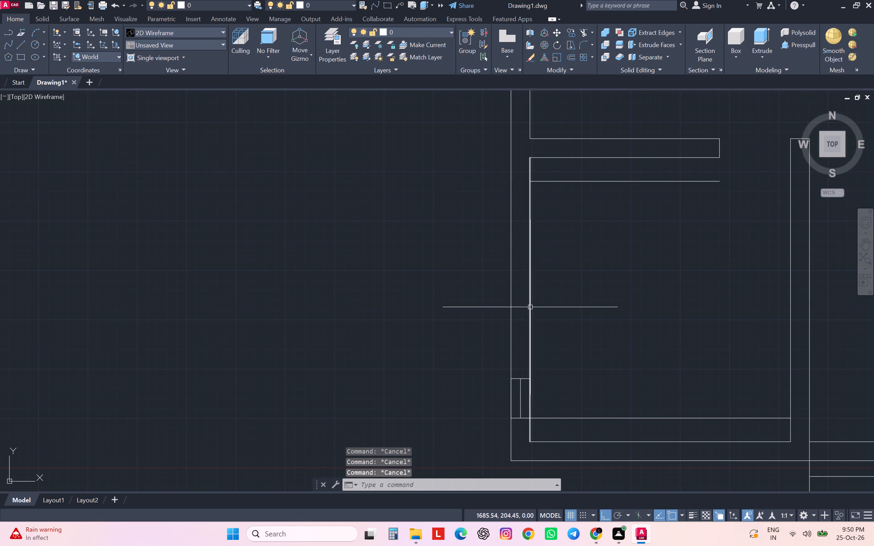
Copy the v block about 244 cm straight up within the lower-left bedroom's left wall.
{"action": "left_click", "coordinate": [519, 384]}
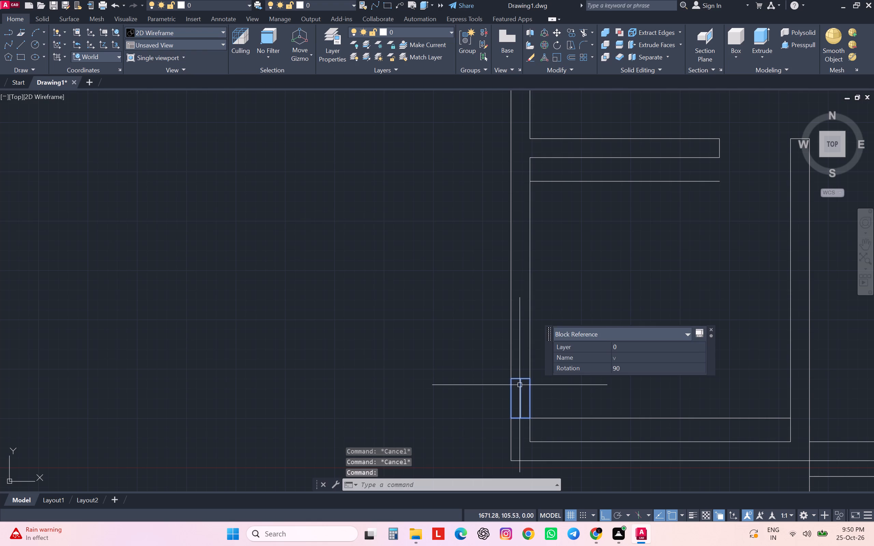
{"action": "type", "text": "co"}
{"action": "key", "text": "Return"}
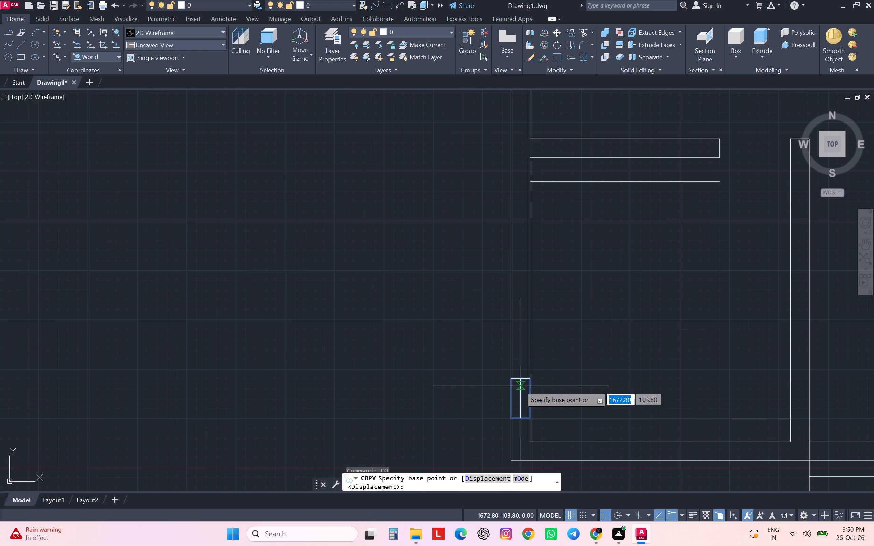
{"action": "left_click", "coordinate": [527, 416]}
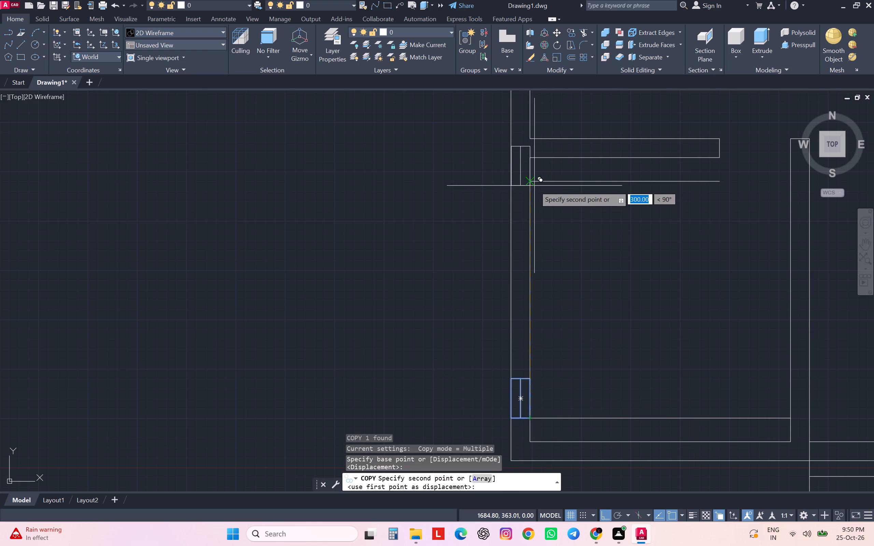
{"action": "left_click", "coordinate": [540, 226]}
{"action": "key", "text": "Escape"}
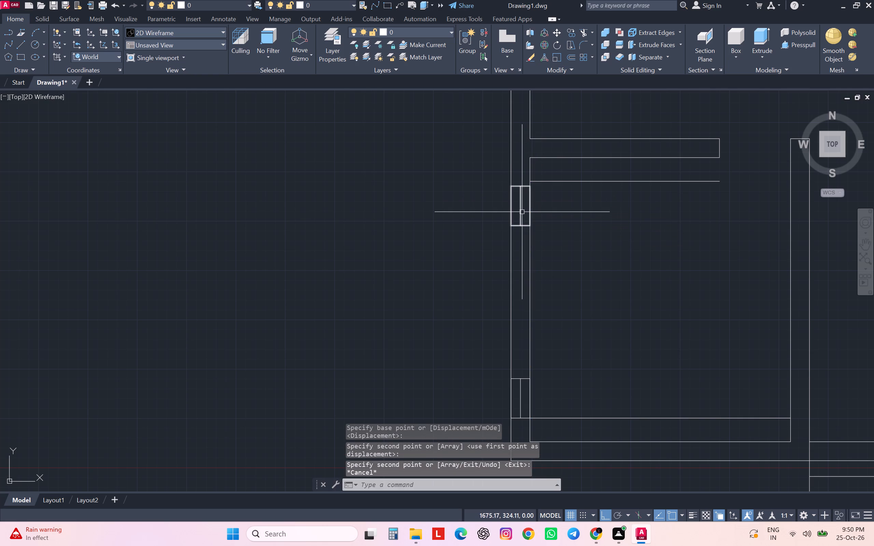
Move the copied v block about 6 cm up so its upper inner corner meets the upper guide line.
{"action": "left_click", "coordinate": [521, 212]}
{"action": "key", "text": "m"}
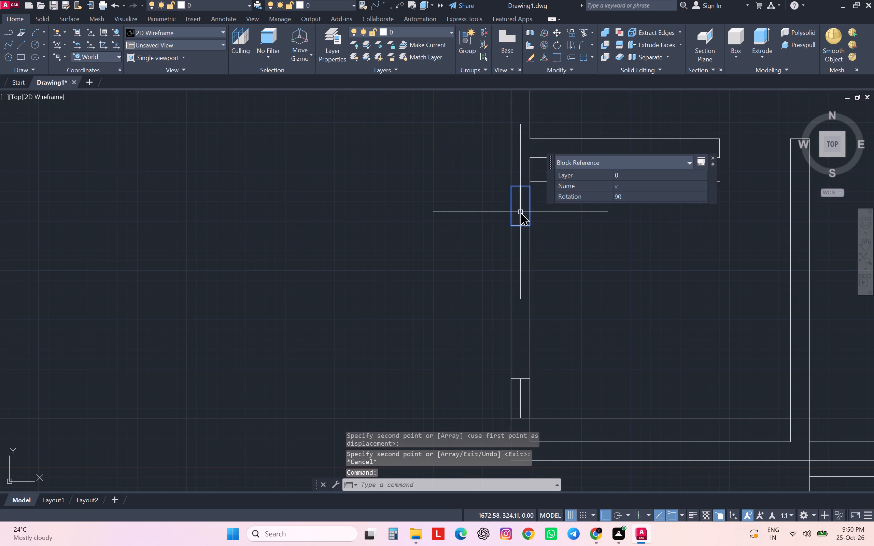
{"action": "key", "text": "Return"}
{"action": "scroll", "coordinate": [544, 176], "scroll_direction": "up", "scroll_amount": 4}
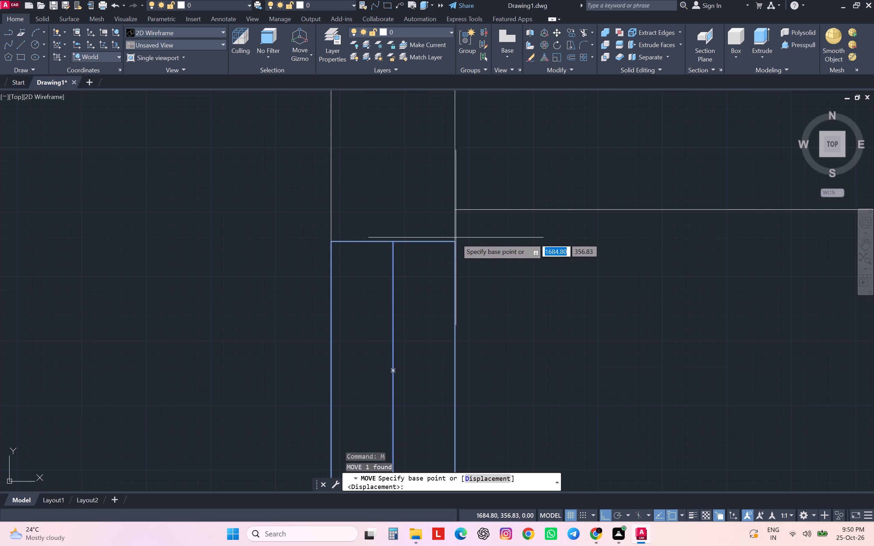
{"action": "left_click", "coordinate": [457, 239]}
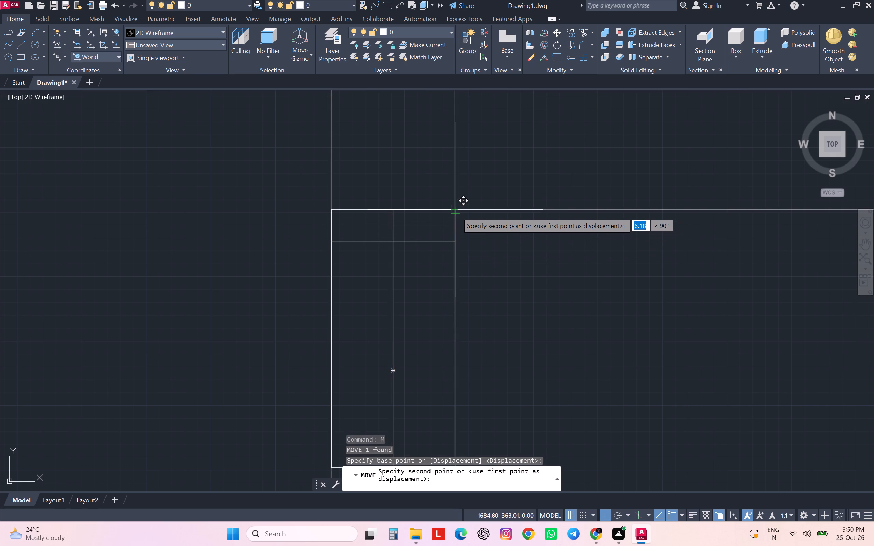
{"action": "left_click_drag", "start_coordinate": [456, 212], "coordinate": [462, 217]}
{"action": "scroll", "coordinate": [456, 212], "scroll_direction": "right", "scroll_amount": 3}
{"action": "key", "text": "Escape"}
{"action": "key", "text": "Escape"}
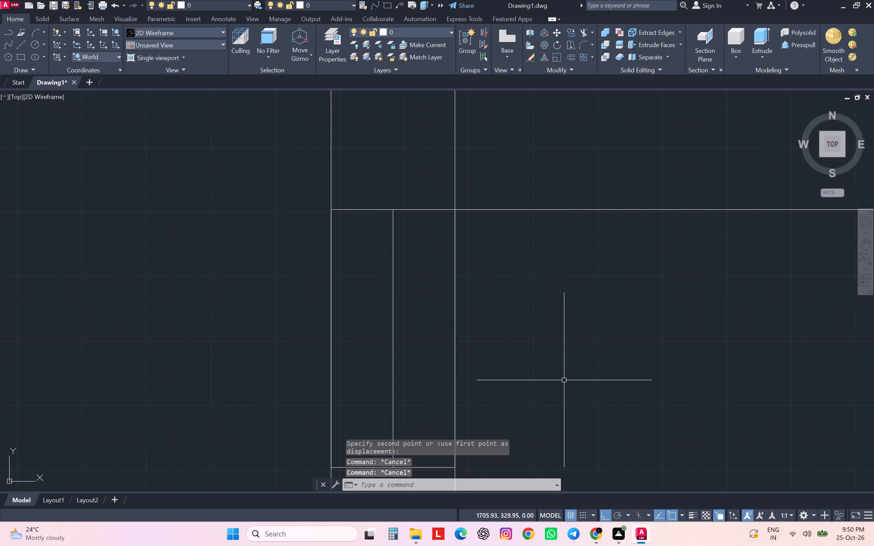
{"action": "key", "text": "Escape"}
{"action": "key", "text": "Escape"}
{"action": "scroll", "coordinate": [572, 341], "scroll_direction": "down", "scroll_amount": 3}
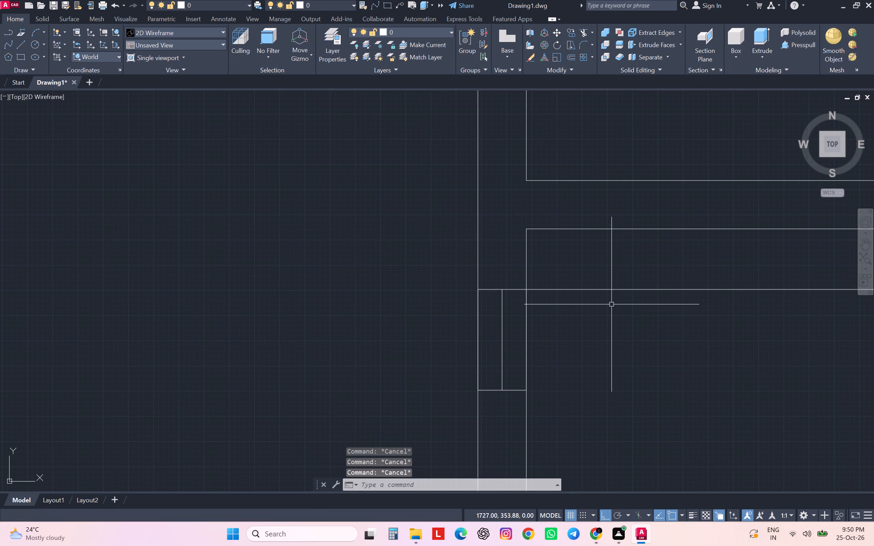
Delete the two horizontal guide lines inside the lower-left bedroom.
{"action": "left_click", "coordinate": [621, 271]}
{"action": "scroll", "coordinate": [621, 275], "scroll_direction": "down", "scroll_amount": 3}
{"action": "scroll", "coordinate": [632, 324], "scroll_direction": "down", "scroll_amount": 2}
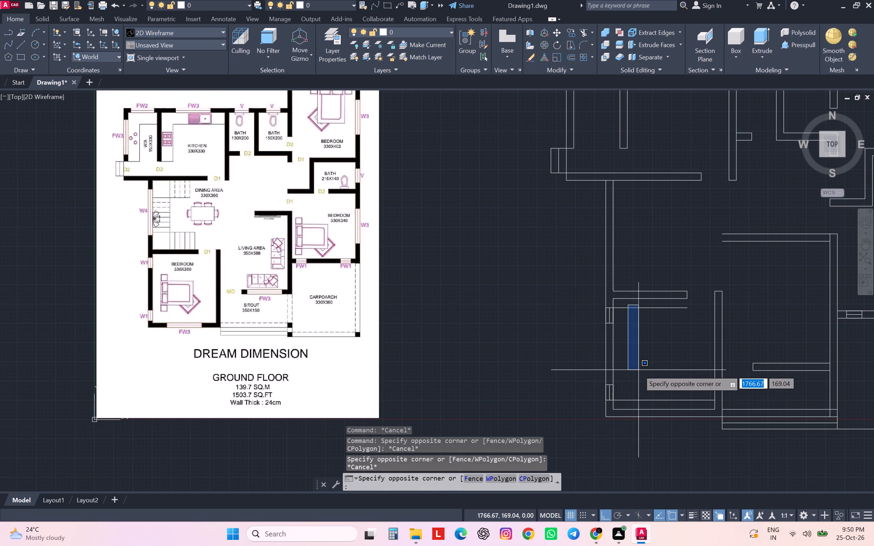
{"action": "left_click", "coordinate": [620, 406]}
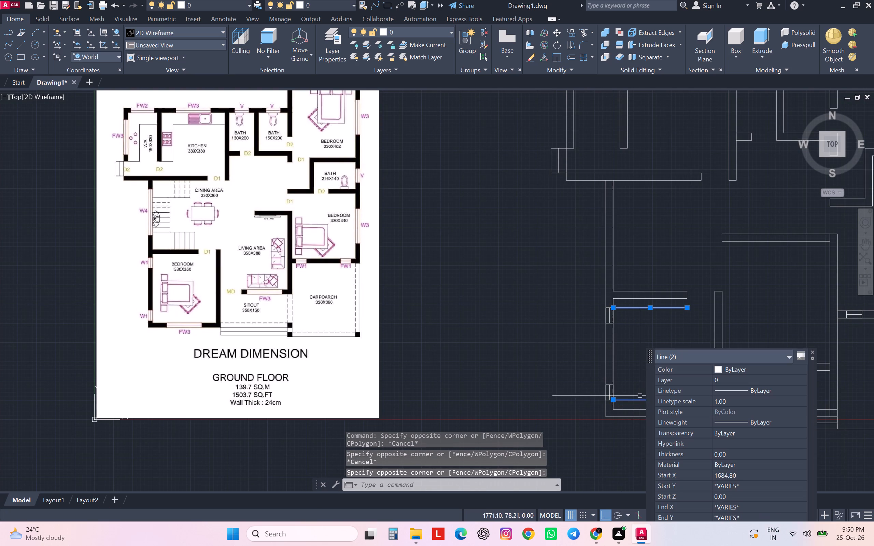
{"action": "key", "text": "Delete"}
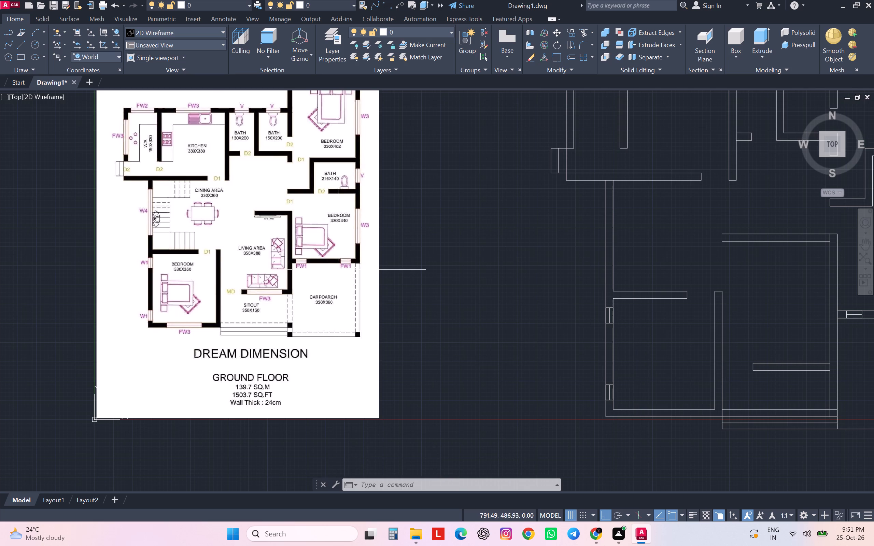
Draw a 60 by 24 cm rectangle in the empty space above and between the reference image and the plan.
{"action": "scroll", "coordinate": [338, 269], "scroll_direction": "up", "scroll_amount": 3}
{"action": "scroll", "coordinate": [338, 269], "scroll_direction": "down", "scroll_amount": 5}
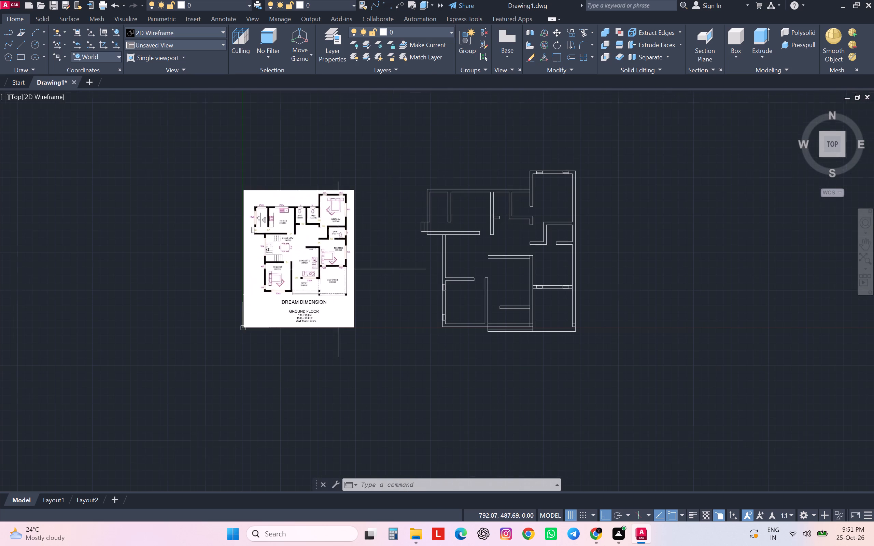
{"action": "scroll", "coordinate": [347, 197], "scroll_direction": "up", "scroll_amount": 2}
{"action": "middle_click_drag", "start_coordinate": [347, 197], "coordinate": [369, 224]}
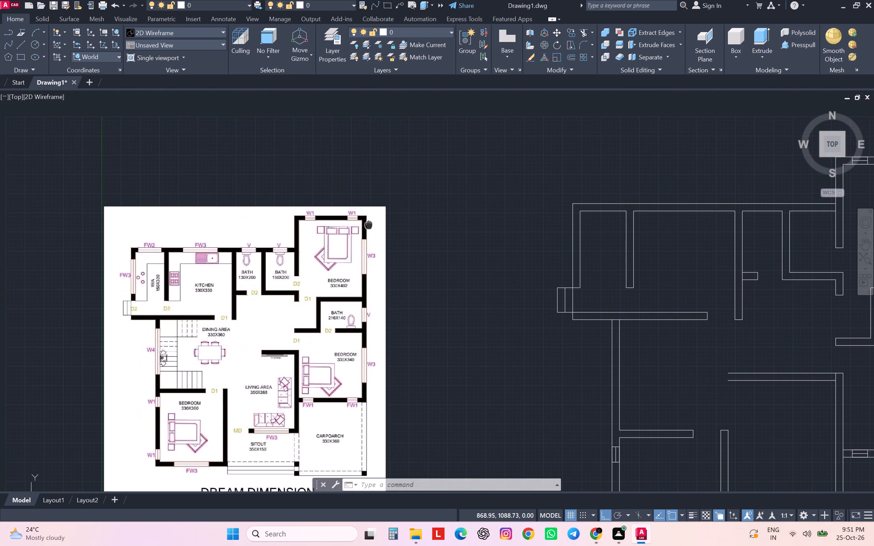
{"action": "middle_click_drag", "start_coordinate": [369, 224], "coordinate": [369, 224]}
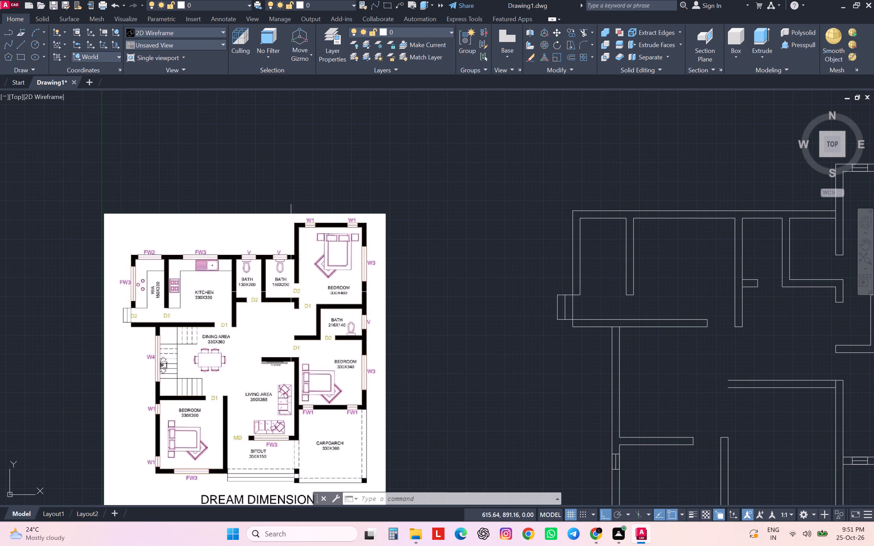
{"action": "middle_click_drag", "start_coordinate": [291, 292], "coordinate": [266, 330]}
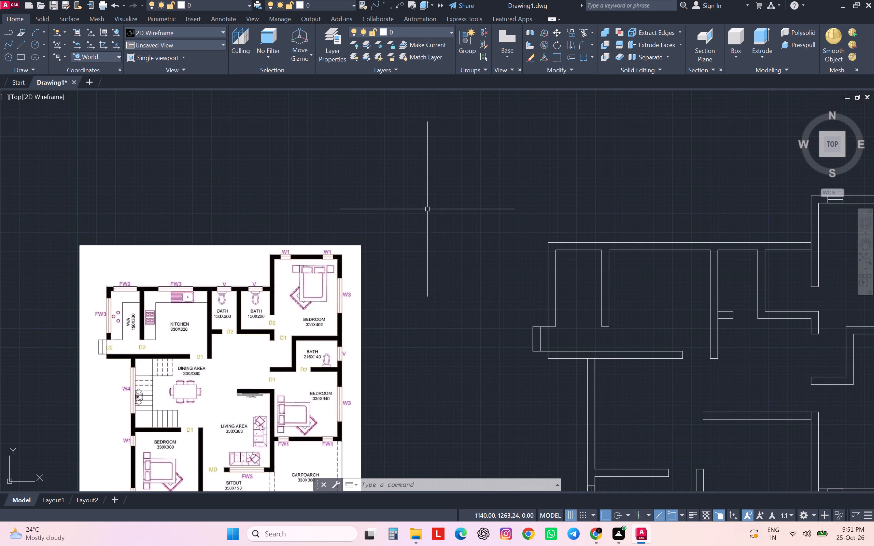
{"action": "key", "text": "Escape"}
{"action": "key", "text": "Escape"}
{"action": "key", "text": "Escape"}
{"action": "key", "text": "r"}
{"action": "key", "text": "e"}
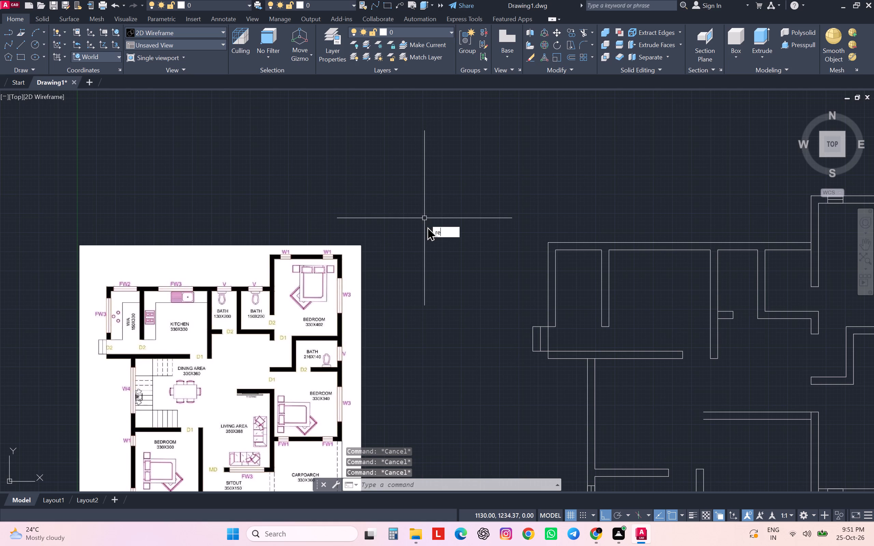
{"action": "key", "text": "c"}
{"action": "key", "text": "Return"}
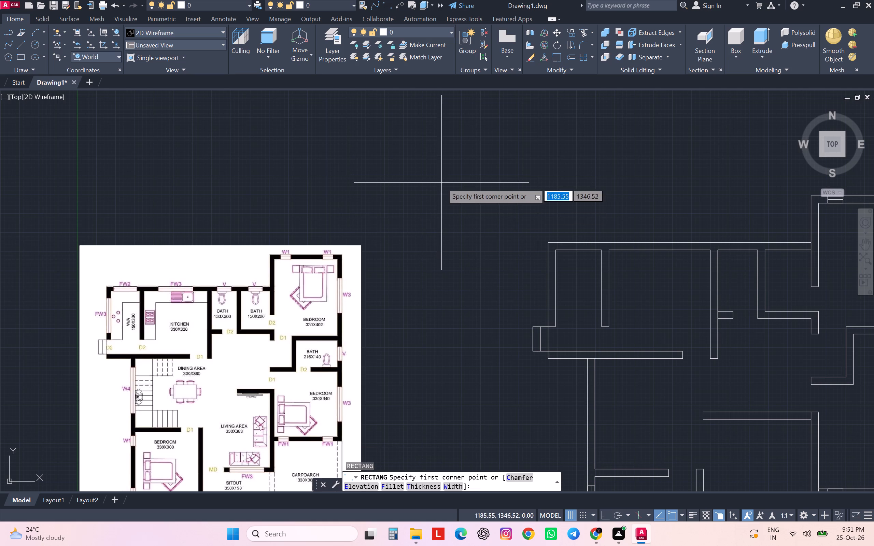
{"action": "left_click", "coordinate": [441, 179]}
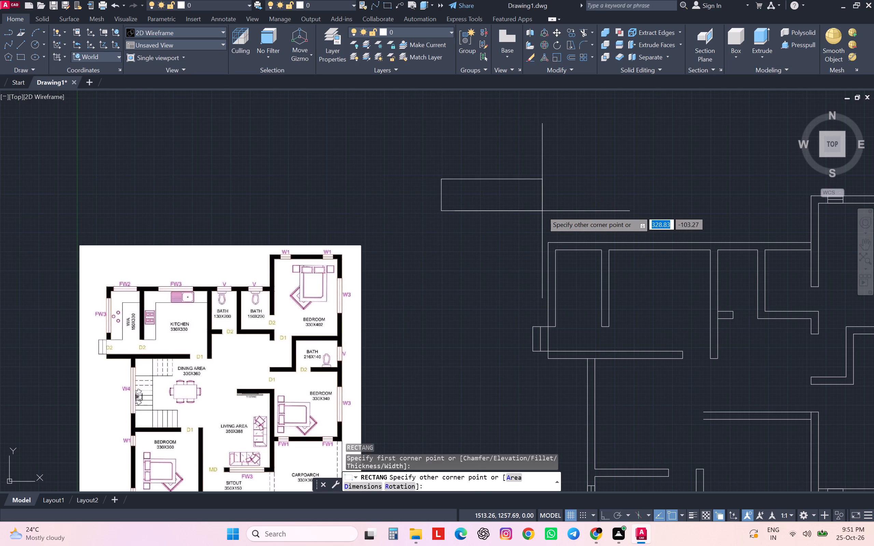
{"action": "type", "text": "60"}
{"action": "type", "text": ",24"}
{"action": "key", "text": "Return"}
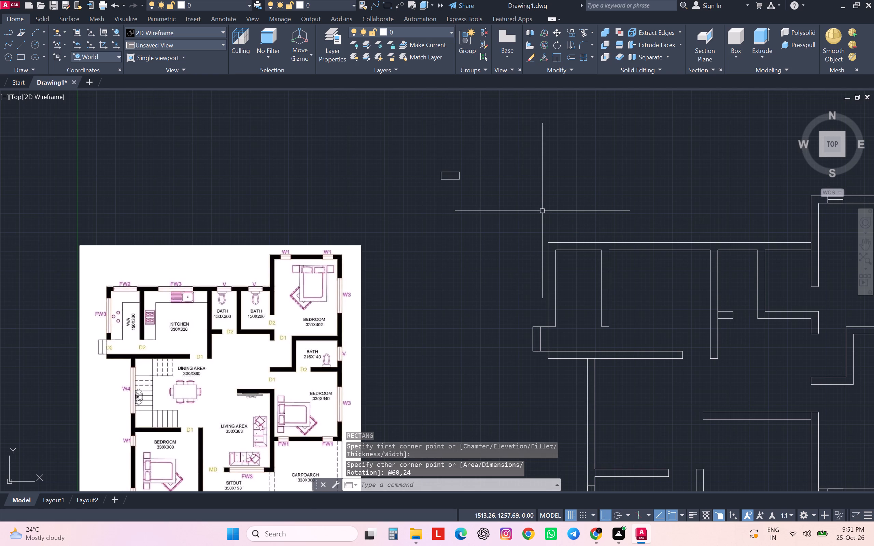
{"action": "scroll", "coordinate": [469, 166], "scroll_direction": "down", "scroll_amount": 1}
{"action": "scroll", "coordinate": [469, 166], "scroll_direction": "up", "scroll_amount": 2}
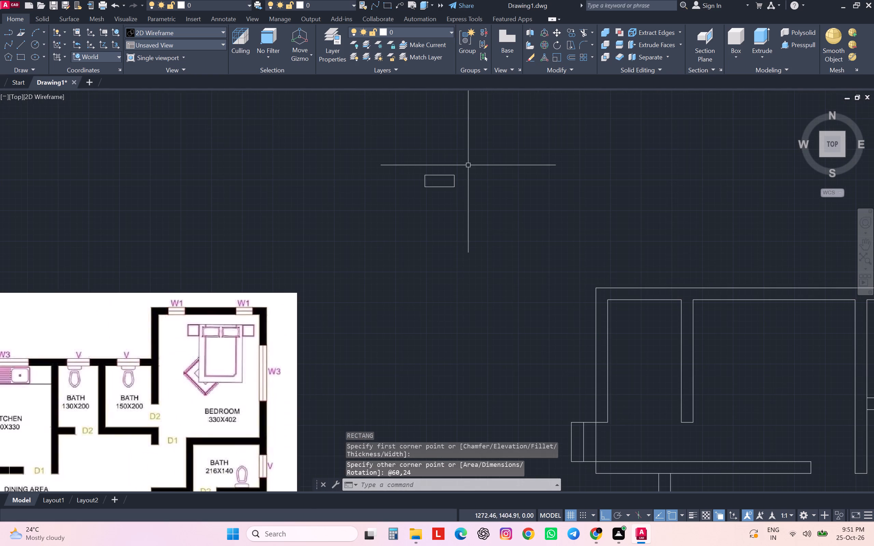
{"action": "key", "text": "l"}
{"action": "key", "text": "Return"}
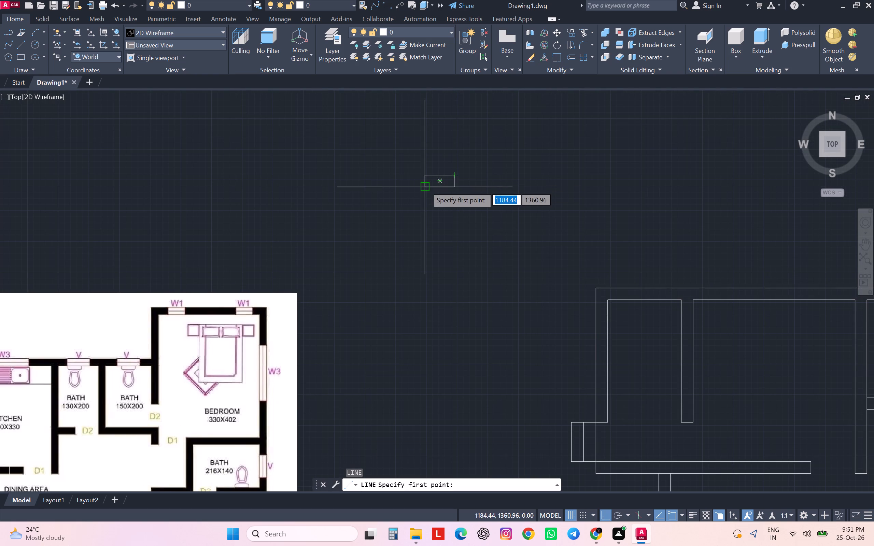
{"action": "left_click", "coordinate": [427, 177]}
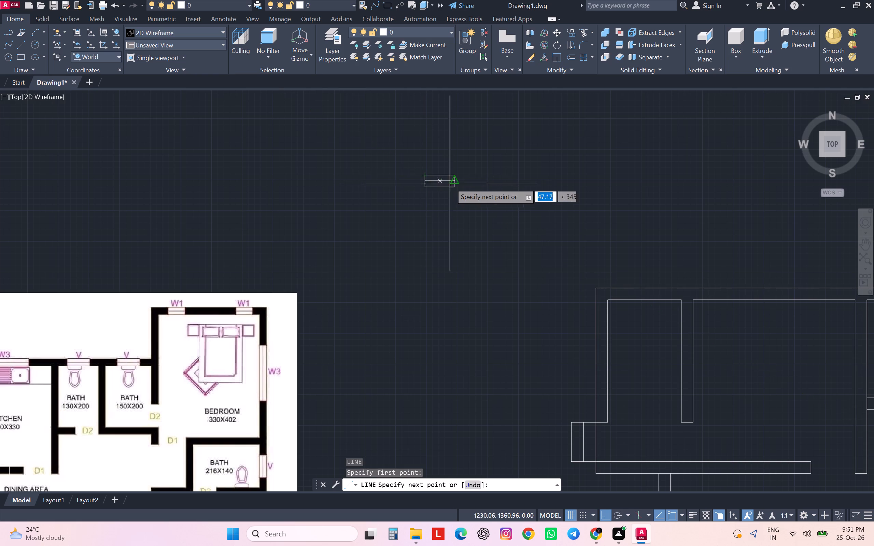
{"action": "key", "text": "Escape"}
Draw a horizontal centre line across the 60 by 24 cm rectangle, joining the midpoints of its short sides.
{"action": "scroll", "coordinate": [431, 187], "scroll_direction": "up", "scroll_amount": 4}
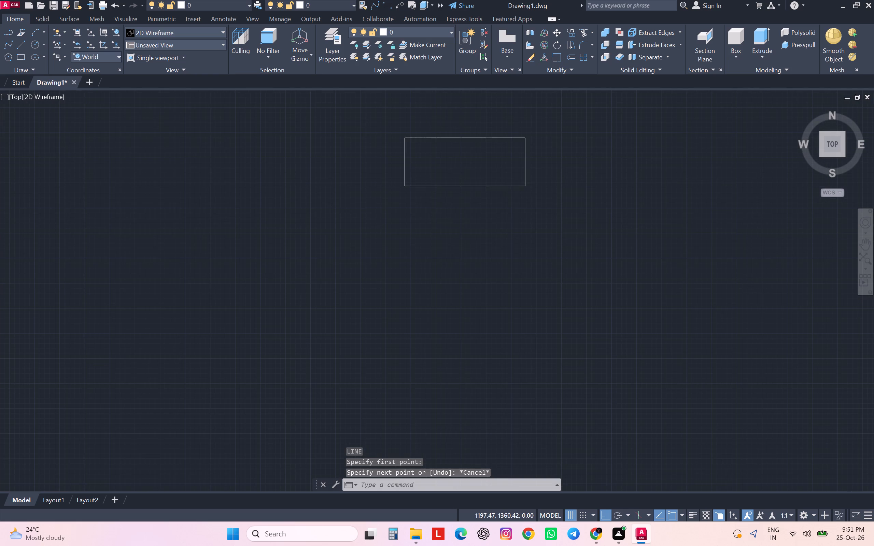
{"action": "key", "text": "l"}
{"action": "key", "text": "Return"}
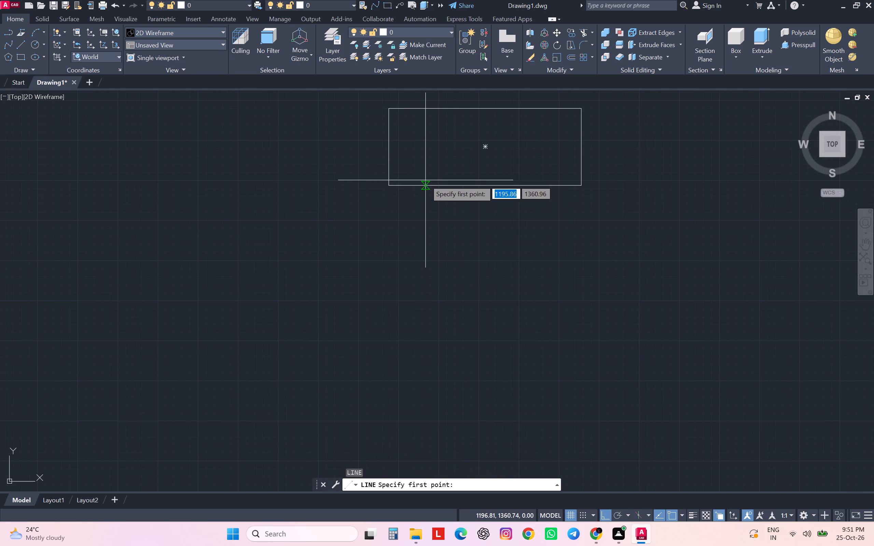
{"action": "left_click_drag", "start_coordinate": [391, 148], "coordinate": [395, 149]}
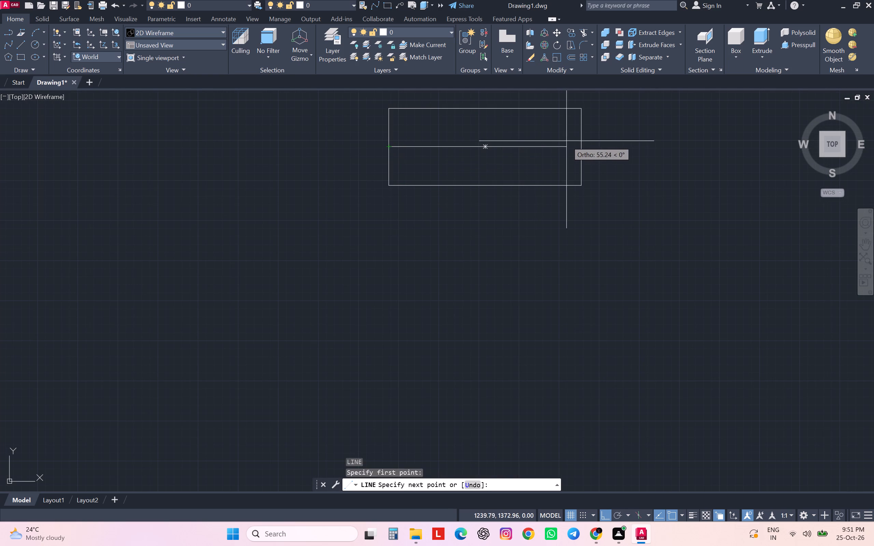
{"action": "left_click", "coordinate": [580, 145]}
{"action": "key", "text": "Escape"}
{"action": "key", "text": "Escape"}
{"action": "key", "text": "Escape"}
Convert the rectangle and its centre line into a block named w1, with centimetres as the block unit.
{"action": "middle_click_drag", "start_coordinate": [576, 154], "coordinate": [576, 173]}
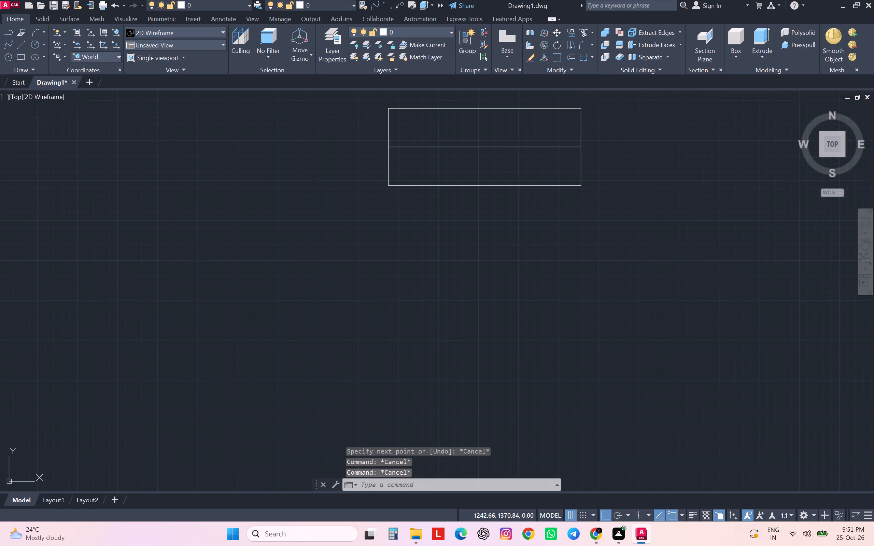
{"action": "middle_click_drag", "start_coordinate": [576, 173], "coordinate": [588, 213]}
{"action": "left_click", "coordinate": [612, 145]}
{"action": "left_click", "coordinate": [386, 289]}
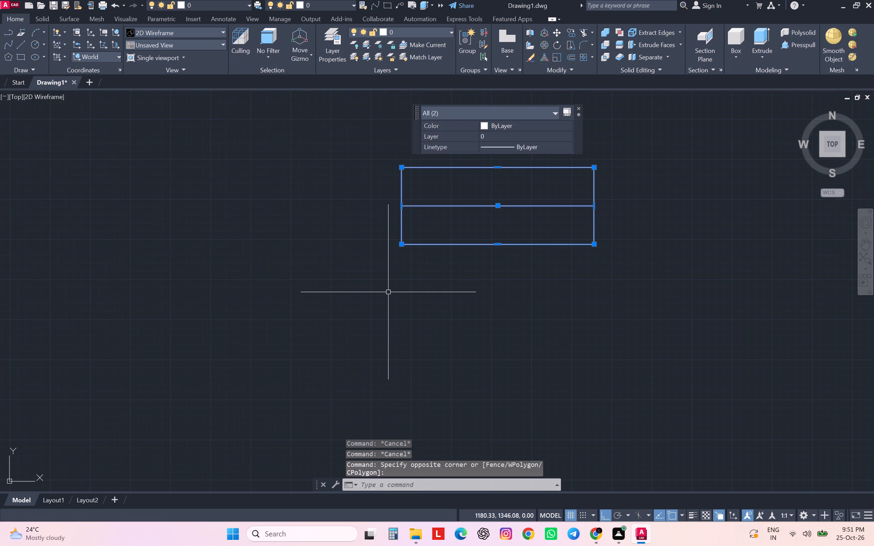
{"action": "key", "text": "b"}
{"action": "key", "text": "Return"}
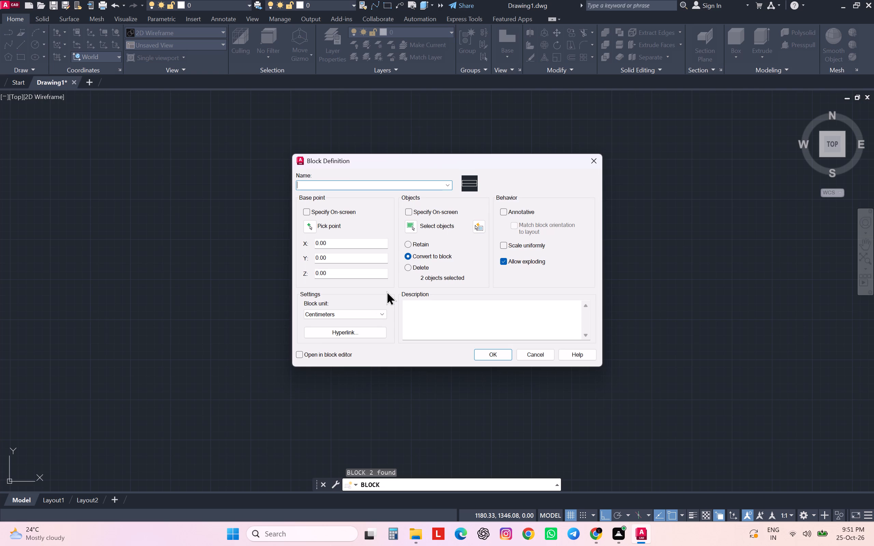
{"action": "key", "text": "w"}
{"action": "key", "text": "1"}
{"action": "key", "text": "Return"}
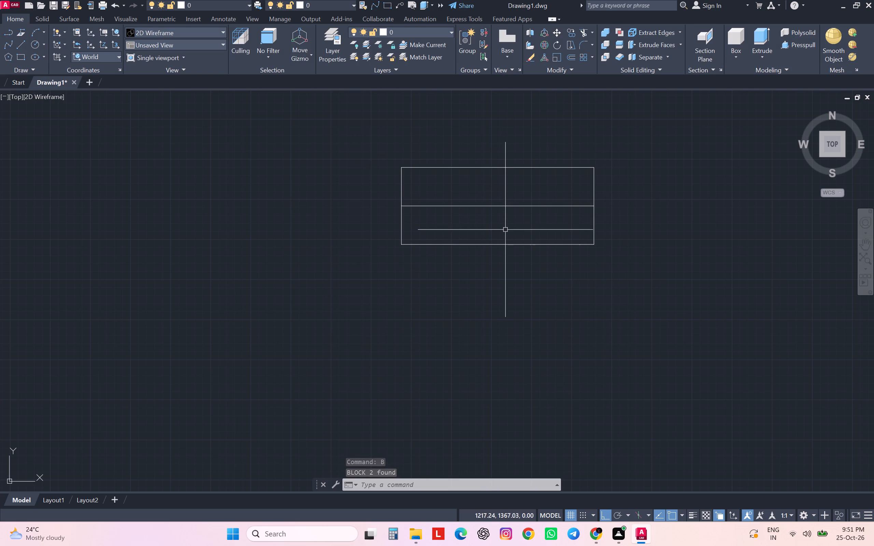
Copy the w1 block by its bottom midpoint into the top walls of both upper baths, centred on each inner wall line.
{"action": "left_click_drag", "start_coordinate": [507, 245], "coordinate": [508, 240]}
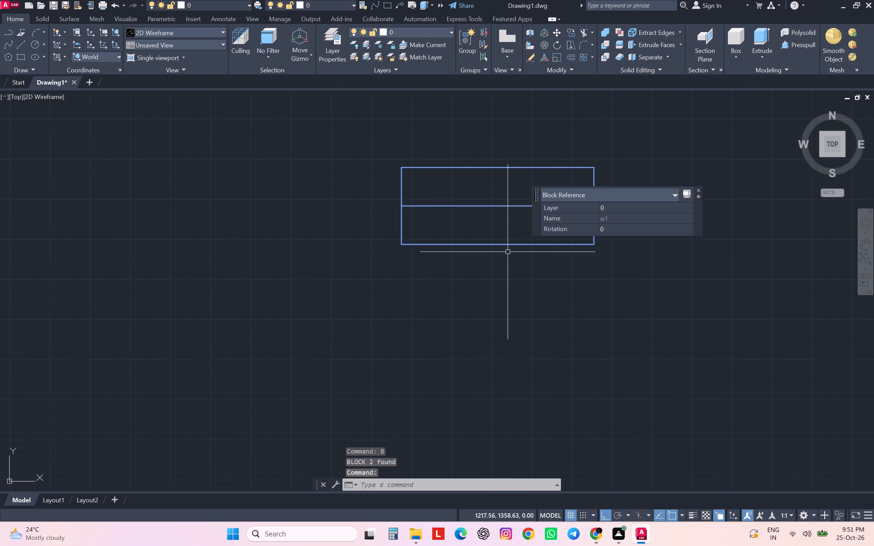
{"action": "key", "text": "c"}
{"action": "key", "text": "o"}
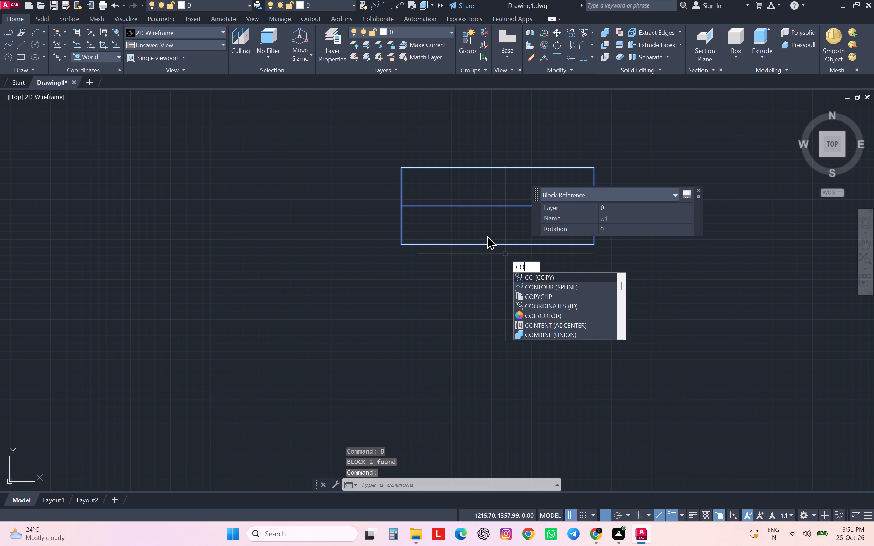
{"action": "key", "text": "Return"}
{"action": "scroll", "coordinate": [472, 232], "scroll_direction": "down", "scroll_amount": 5}
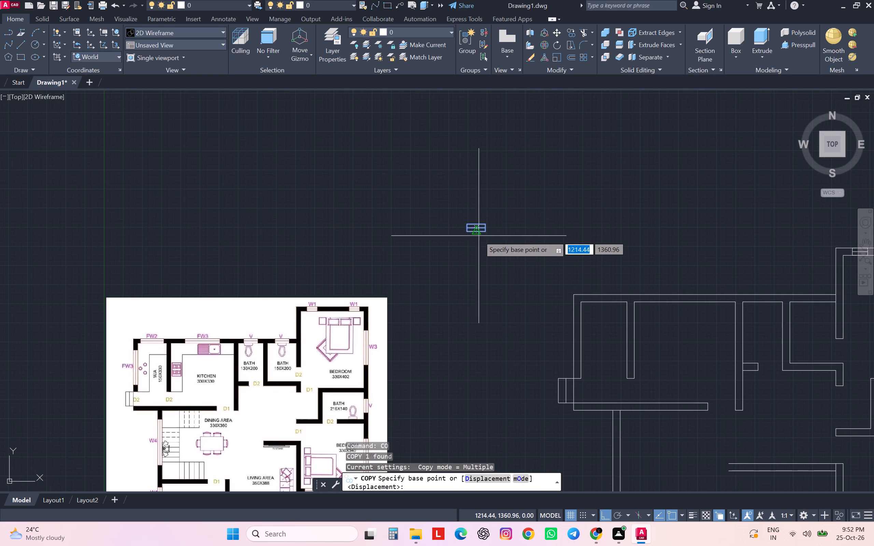
{"action": "scroll", "coordinate": [480, 228], "scroll_direction": "up", "scroll_amount": 3}
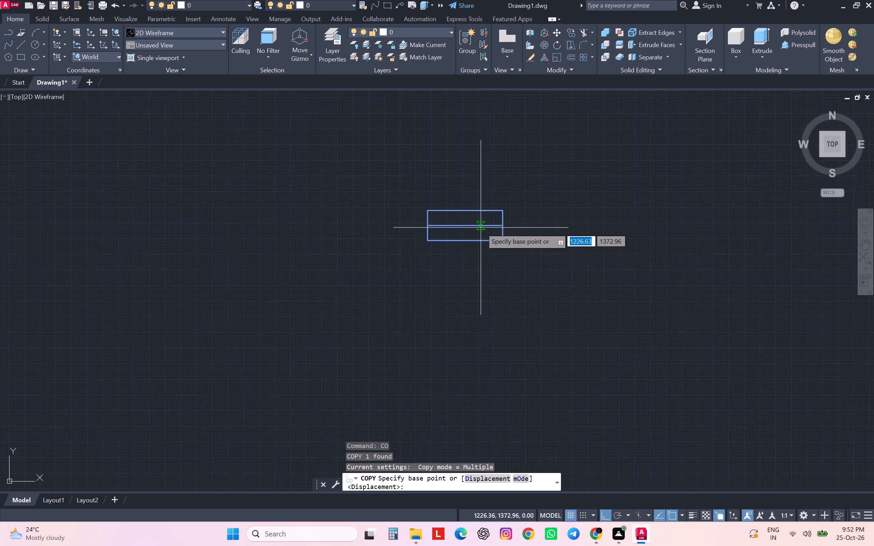
{"action": "left_click", "coordinate": [465, 243]}
{"action": "scroll", "coordinate": [467, 237], "scroll_direction": "down", "scroll_amount": 5}
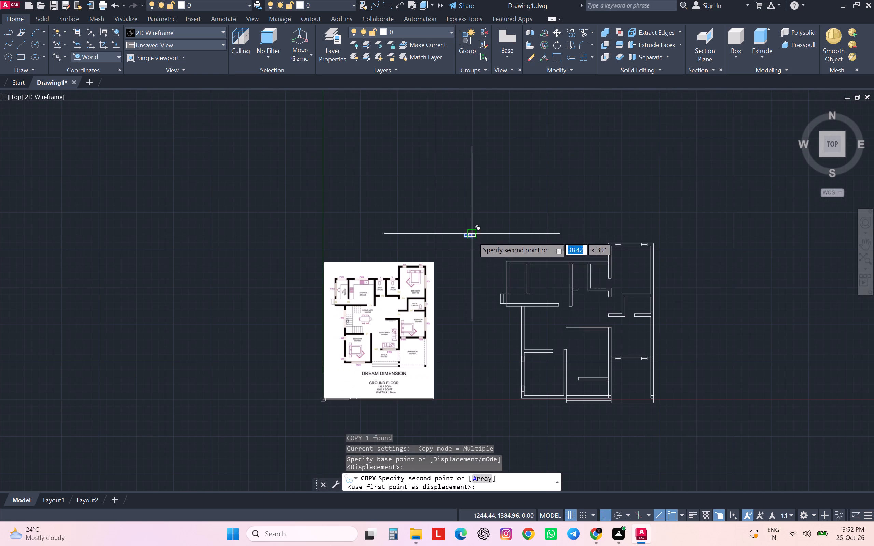
{"action": "scroll", "coordinate": [577, 263], "scroll_direction": "up", "scroll_amount": 4}
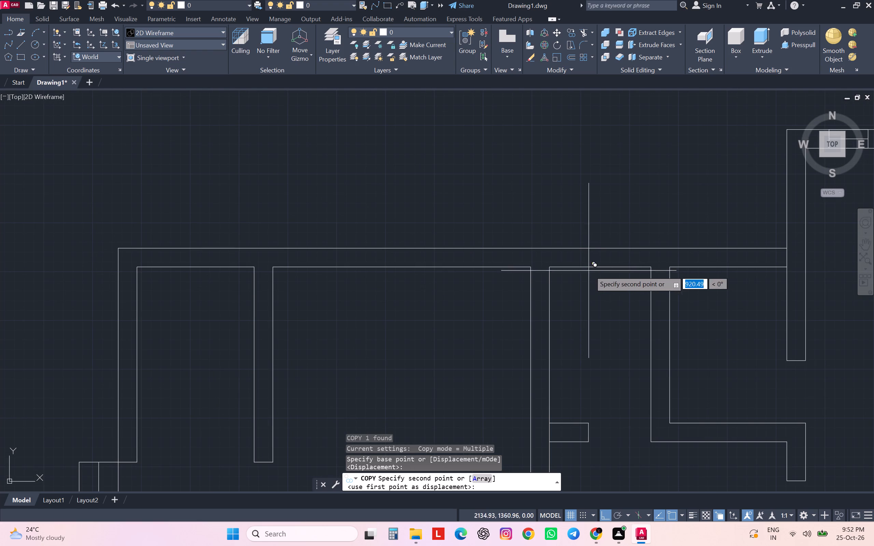
{"action": "left_click", "coordinate": [600, 267]}
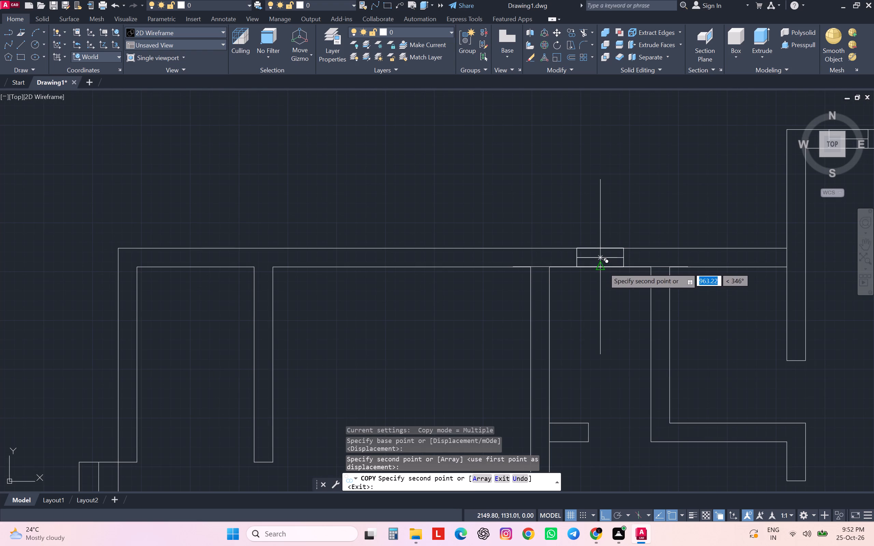
{"action": "left_click", "coordinate": [729, 270]}
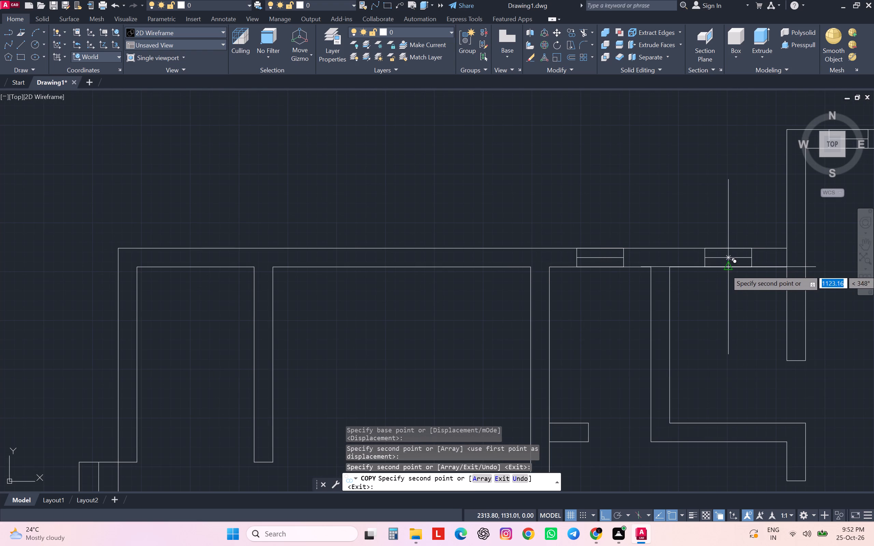
{"action": "scroll", "coordinate": [763, 259], "scroll_direction": "down", "scroll_amount": 2}
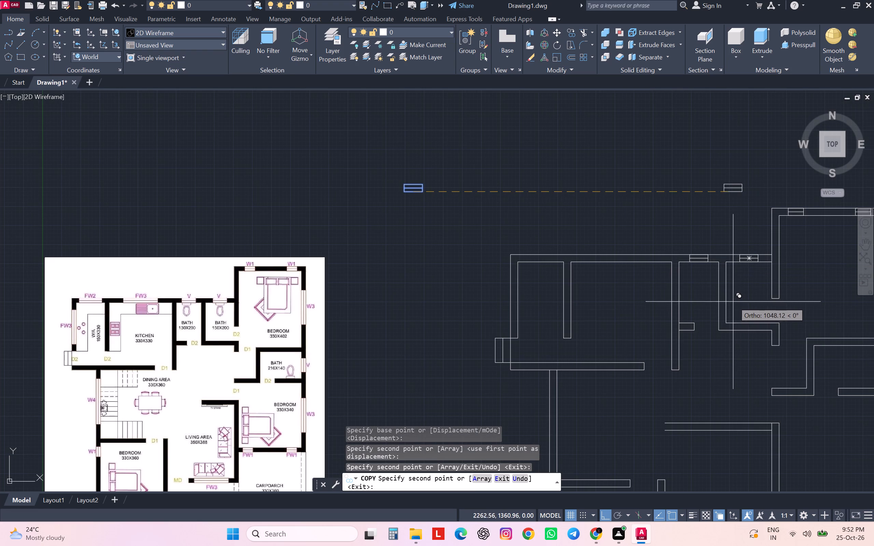
{"action": "scroll", "coordinate": [726, 300], "scroll_direction": "down", "scroll_amount": 1}
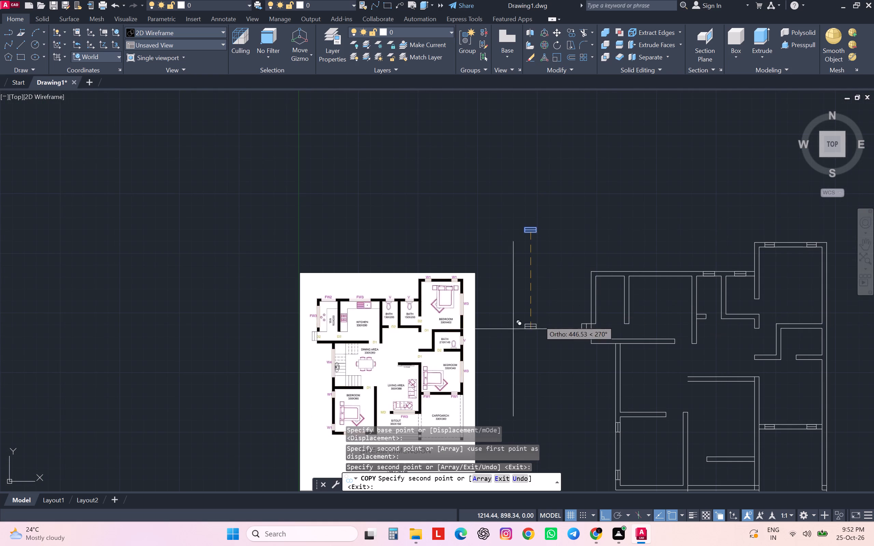
{"action": "scroll", "coordinate": [491, 338], "scroll_direction": "up", "scroll_amount": 3}
{"action": "scroll", "coordinate": [465, 312], "scroll_direction": "down", "scroll_amount": 2}
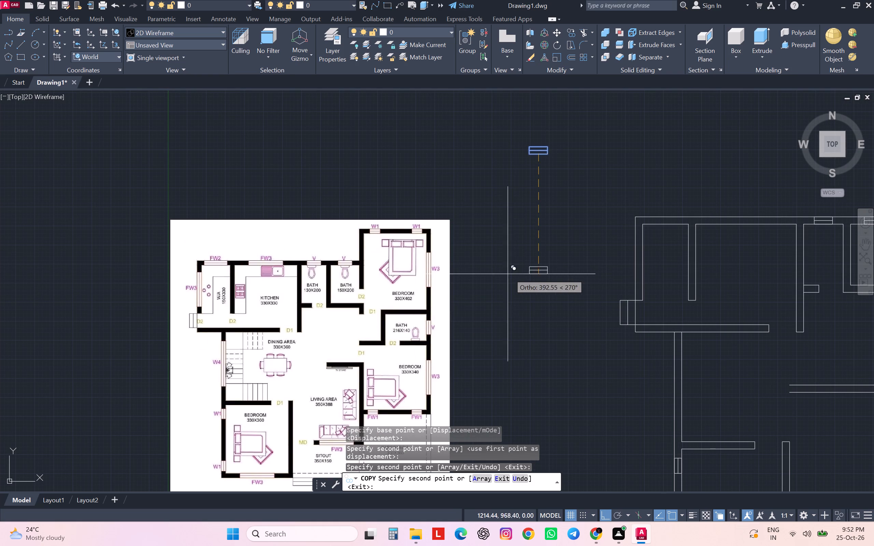
{"action": "key", "text": "Escape"}
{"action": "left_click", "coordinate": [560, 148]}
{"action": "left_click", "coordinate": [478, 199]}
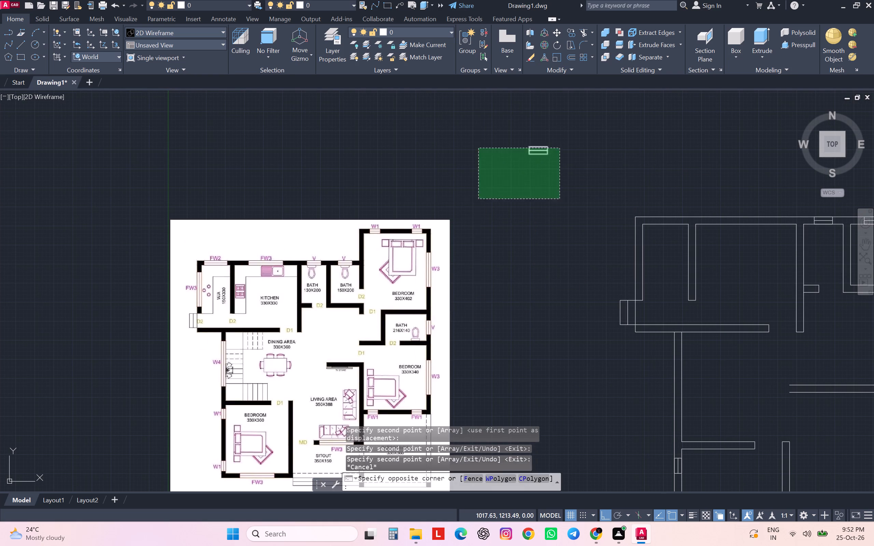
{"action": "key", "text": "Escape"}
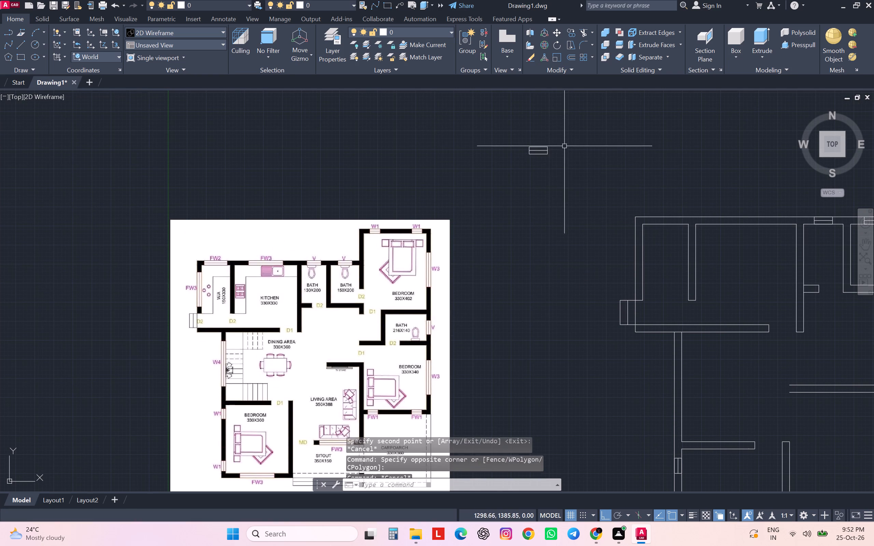
Rotate the loose w1 block above the reference image to a vertical orientation at 270 degrees.
{"action": "left_click", "coordinate": [565, 146]}
{"action": "left_click", "coordinate": [523, 167]}
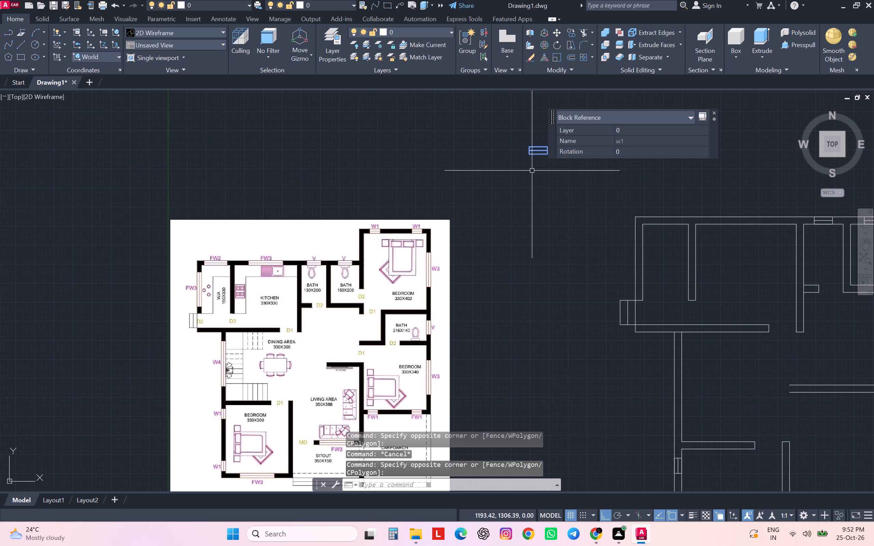
{"action": "type", "text": "ro"}
{"action": "key", "text": "Return"}
{"action": "left_click", "coordinate": [531, 169]}
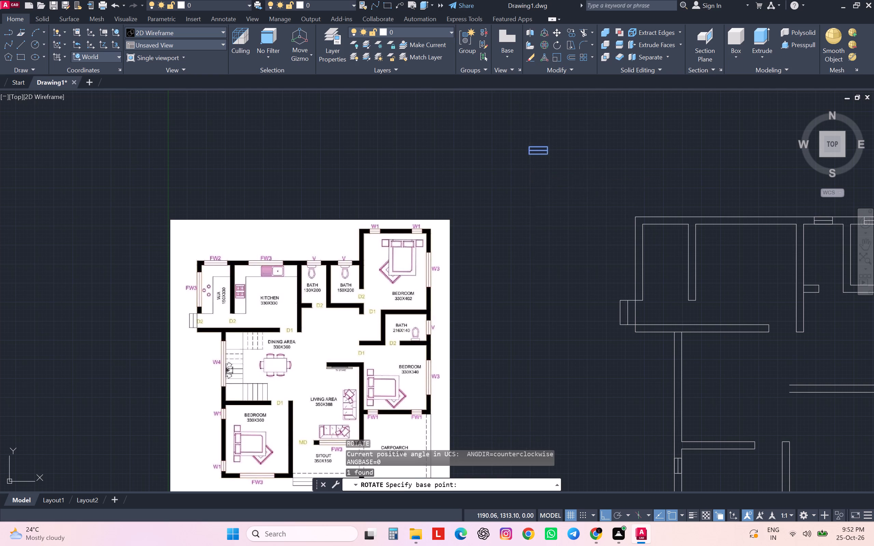
{"action": "left_click", "coordinate": [534, 223]}
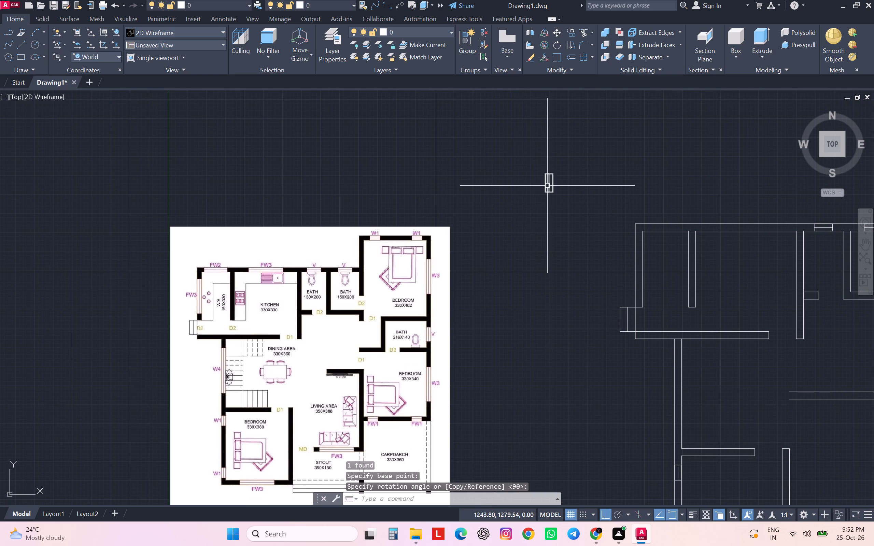
Move the vertical w1 block by its long side's midpoint onto the 216X140 bath's outer wall, centred on the inner wall line.
{"action": "left_click", "coordinate": [547, 186]}
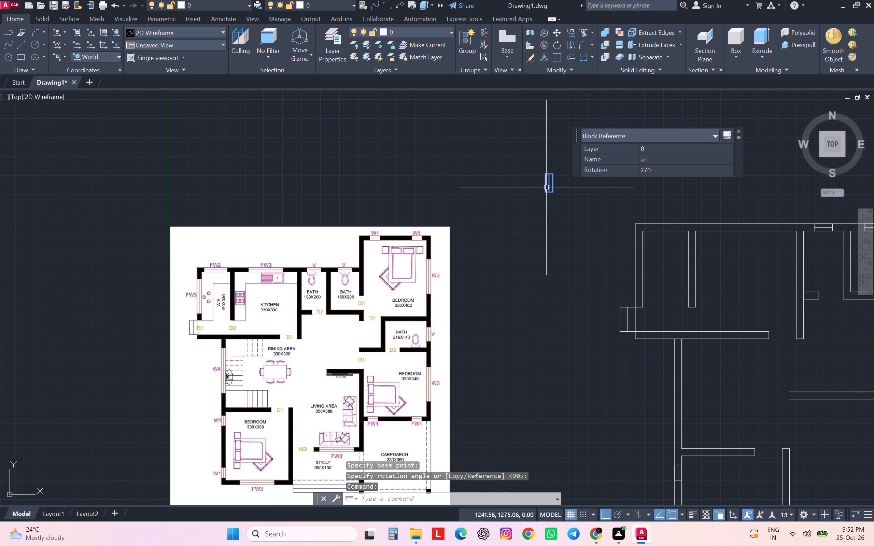
{"action": "key", "text": "c"}
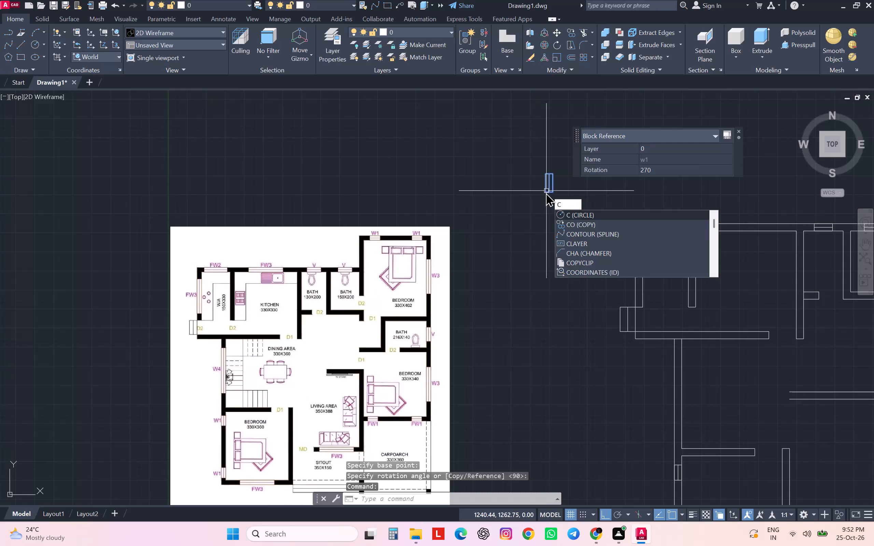
{"action": "key", "text": "Delete"}
{"action": "key", "text": "BackSpace"}
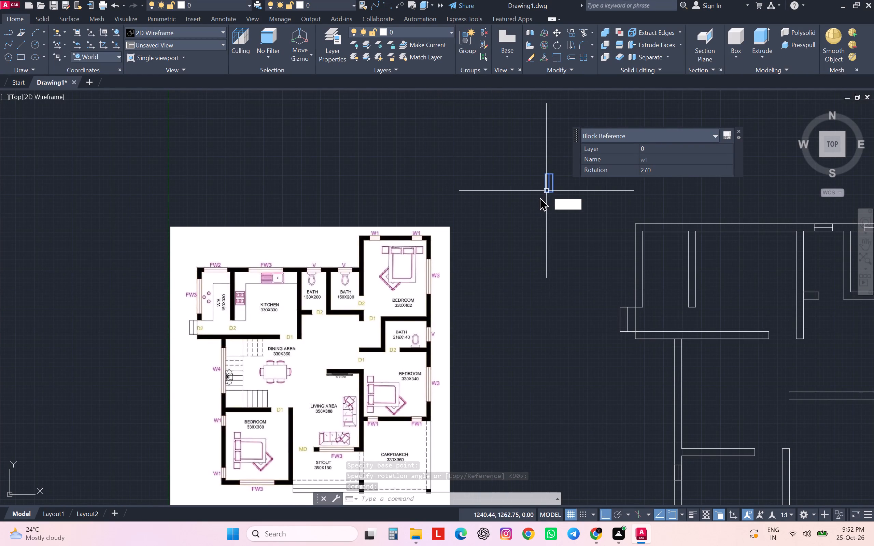
{"action": "key", "text": "m"}
{"action": "key", "text": "Return"}
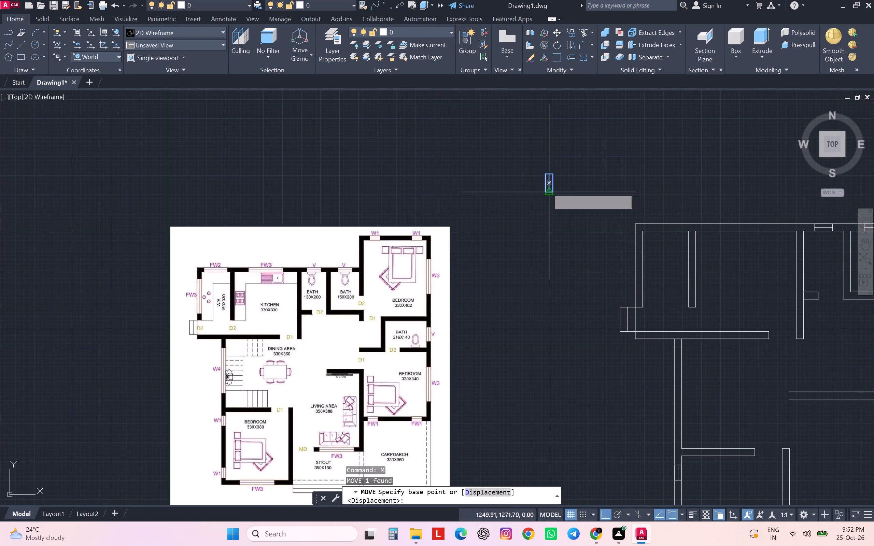
{"action": "scroll", "coordinate": [545, 185], "scroll_direction": "up", "scroll_amount": 2}
{"action": "left_click", "coordinate": [543, 182]}
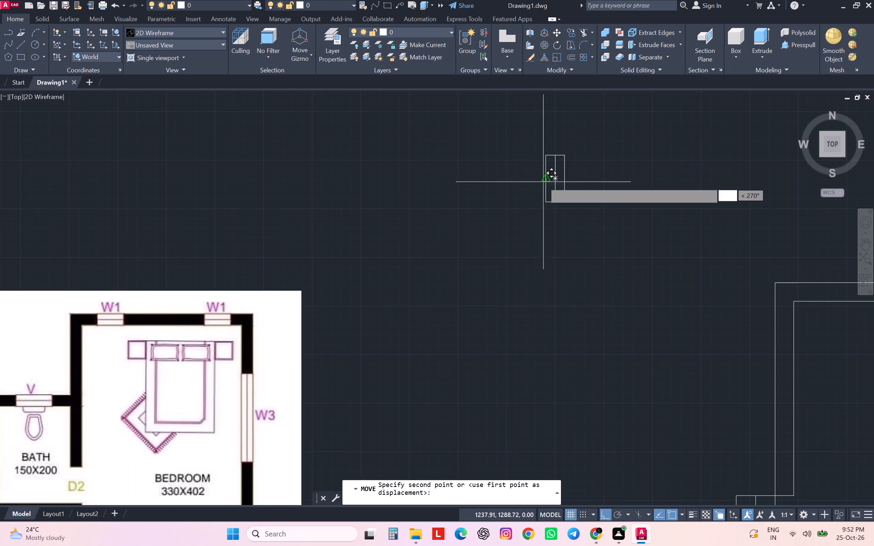
{"action": "scroll", "coordinate": [543, 182], "scroll_direction": "down", "scroll_amount": 5}
{"action": "scroll", "coordinate": [594, 214], "scroll_direction": "down", "scroll_amount": 1}
{"action": "scroll", "coordinate": [653, 222], "scroll_direction": "up", "scroll_amount": 3}
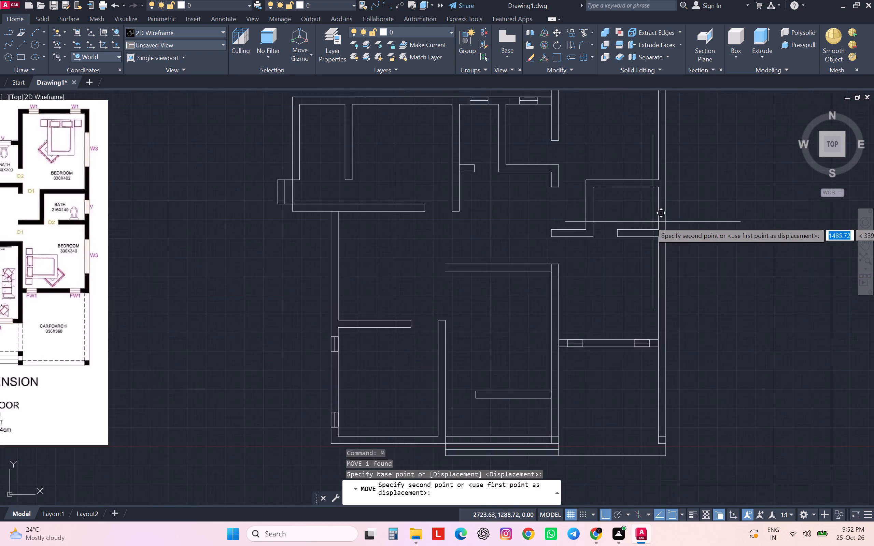
{"action": "scroll", "coordinate": [653, 222], "scroll_direction": "up", "scroll_amount": 1}
{"action": "left_click", "coordinate": [661, 203]}
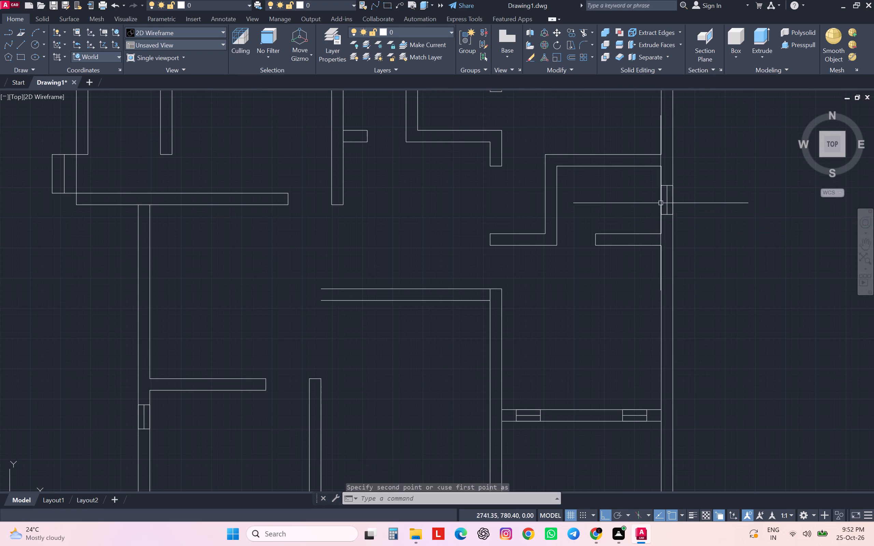
{"action": "scroll", "coordinate": [740, 202], "scroll_direction": "down", "scroll_amount": 3}
{"action": "key", "text": "Escape"}
{"action": "key", "text": "Escape"}
{"action": "key", "text": "Escape"}
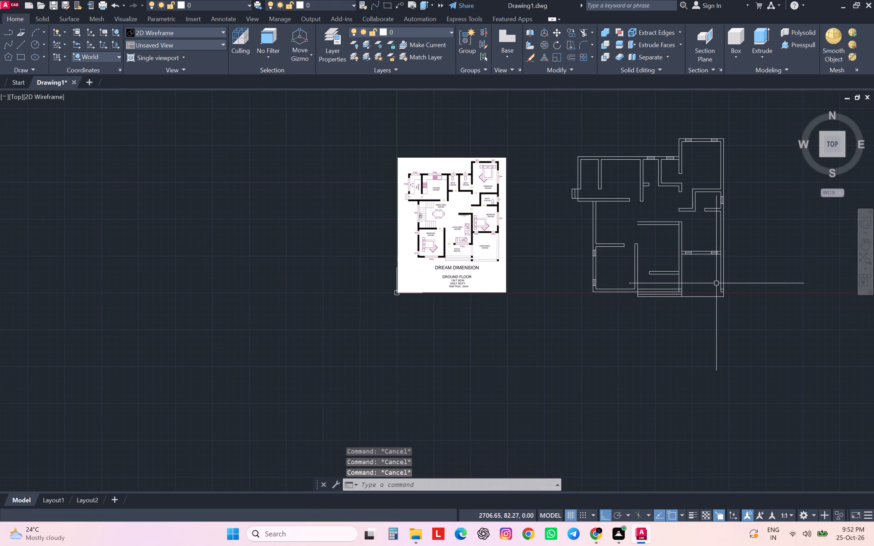
{"action": "key", "text": "Escape"}
Draw a 100 by 24 cm rectangle in the empty space above the plan.
{"action": "scroll", "coordinate": [525, 198], "scroll_direction": "up", "scroll_amount": 3}
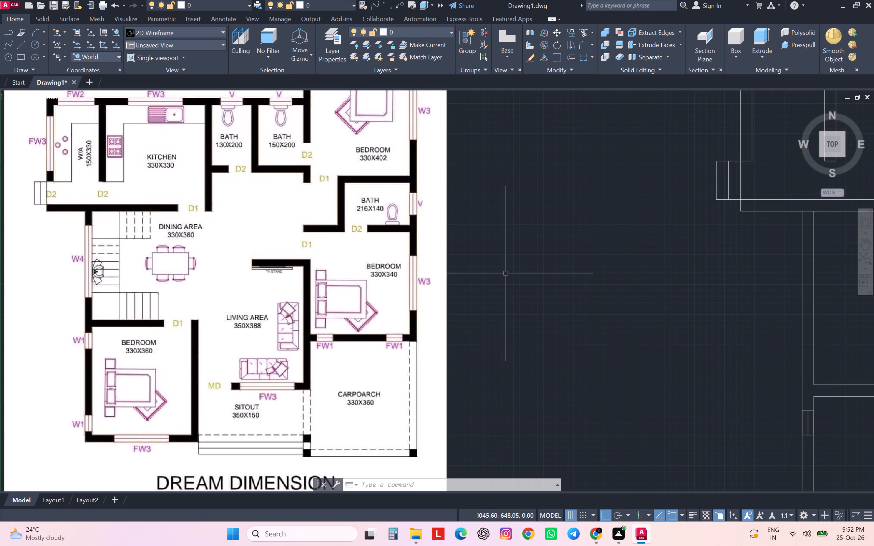
{"action": "middle_click_drag", "start_coordinate": [506, 273], "coordinate": [518, 305]}
{"action": "scroll", "coordinate": [516, 301], "scroll_direction": "down", "scroll_amount": 3}
{"action": "middle_click_drag", "start_coordinate": [523, 277], "coordinate": [507, 281]}
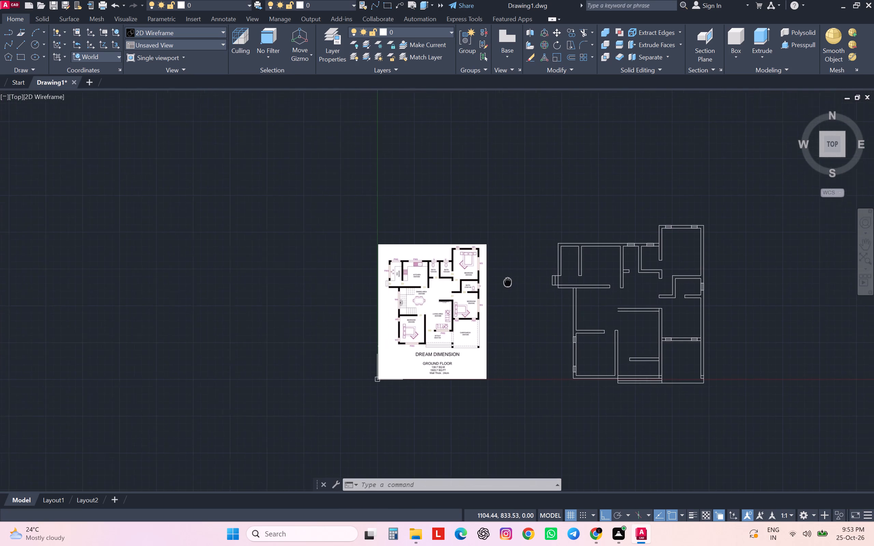
{"action": "middle_click_drag", "start_coordinate": [507, 281], "coordinate": [458, 293]}
{"action": "scroll", "coordinate": [486, 287], "scroll_direction": "down", "scroll_amount": 1}
{"action": "scroll", "coordinate": [527, 267], "scroll_direction": "up", "scroll_amount": 2}
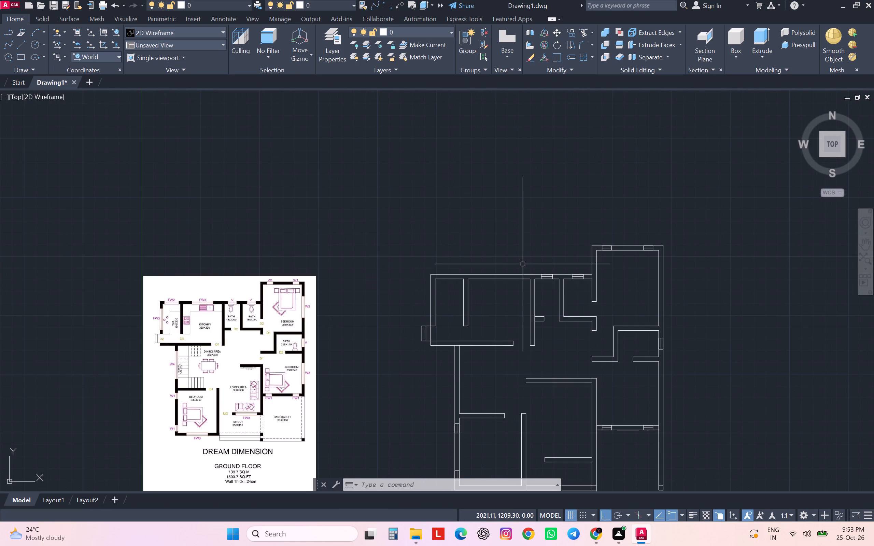
{"action": "type", "text": "rec"}
{"action": "key", "text": "space"}
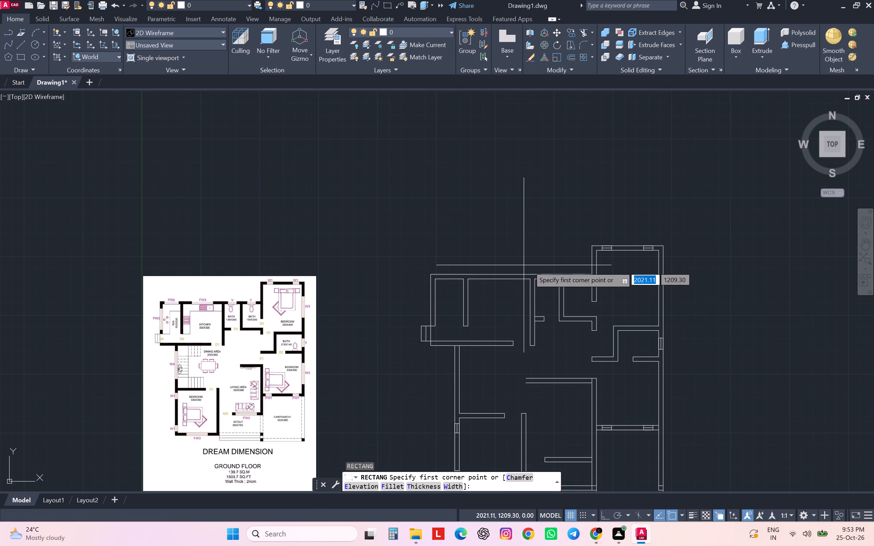
{"action": "left_click", "coordinate": [458, 154]}
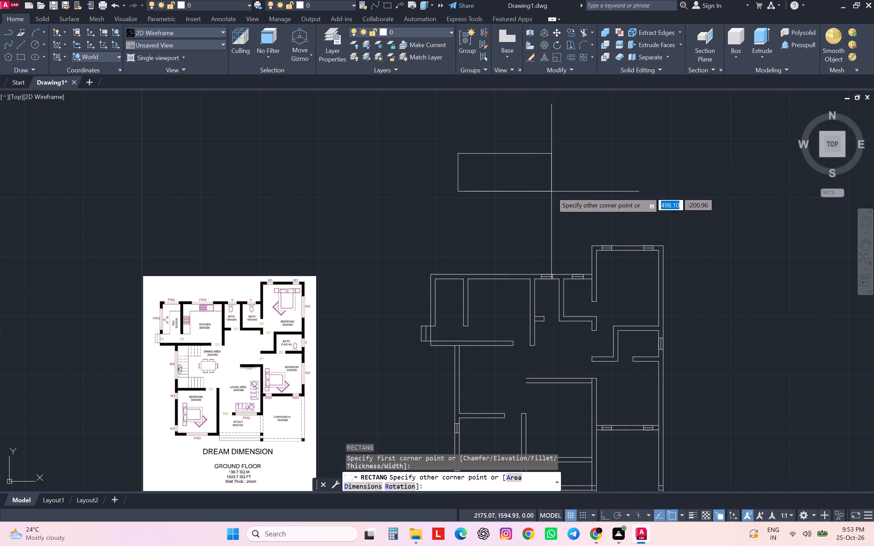
{"action": "type", "text": "100"}
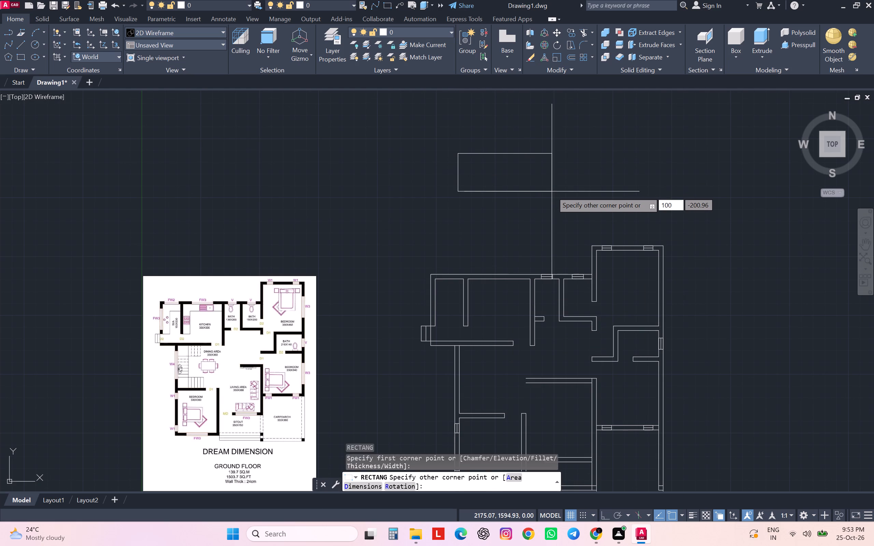
{"action": "key", "text": "comma"}
{"action": "type", "text": "24"}
{"action": "key", "text": "Return"}
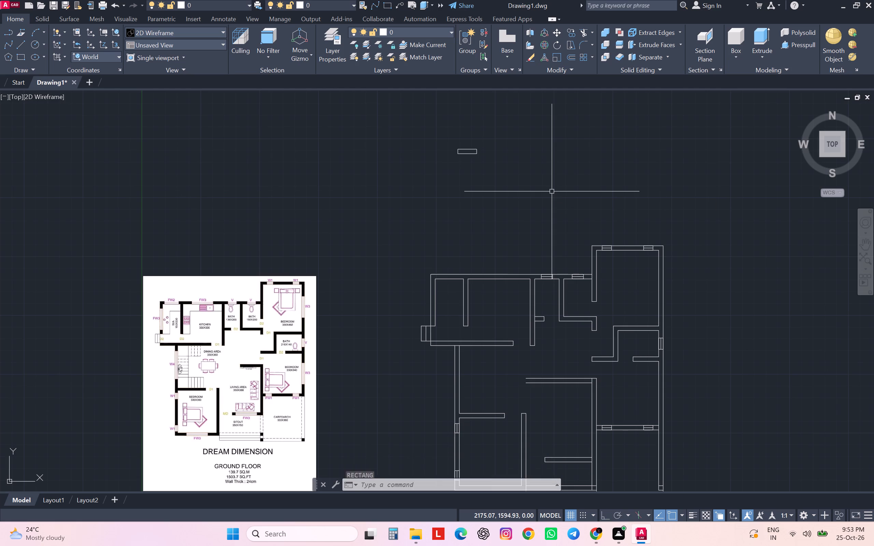
Draw a horizontal centre line across the 100 by 24 cm rectangle, joining the midpoints of its short sides.
{"action": "scroll", "coordinate": [485, 152], "scroll_direction": "up", "scroll_amount": 4}
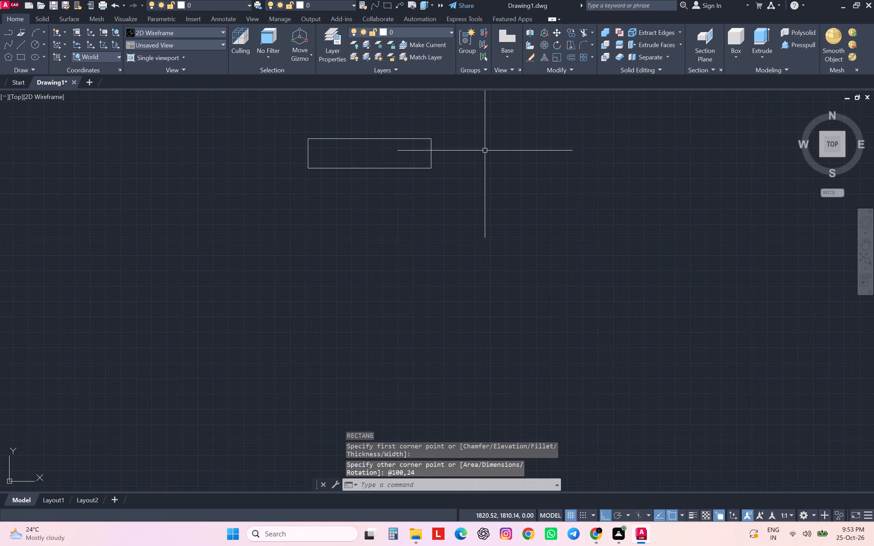
{"action": "key", "text": "l"}
{"action": "key", "text": "Return"}
{"action": "scroll", "coordinate": [447, 142], "scroll_direction": "up", "scroll_amount": 3}
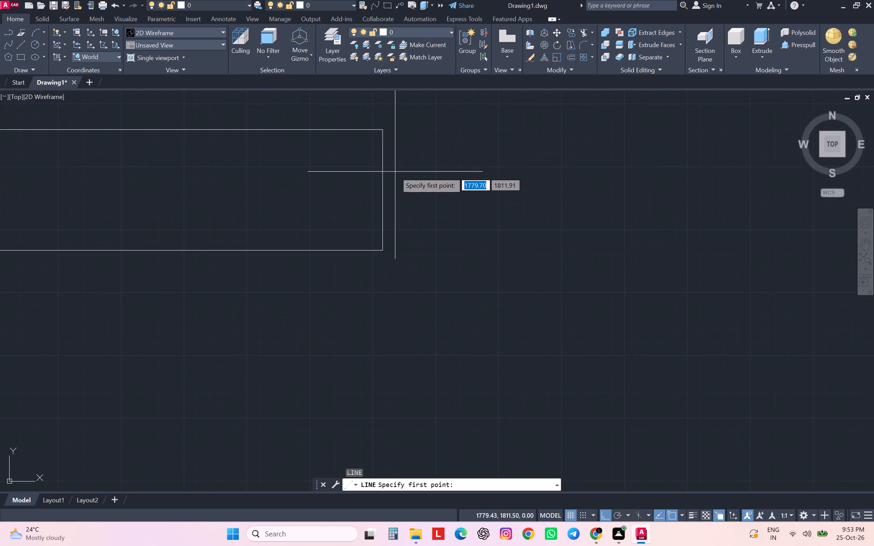
{"action": "left_click", "coordinate": [385, 186]}
{"action": "scroll", "coordinate": [389, 182], "scroll_direction": "down", "scroll_amount": 2}
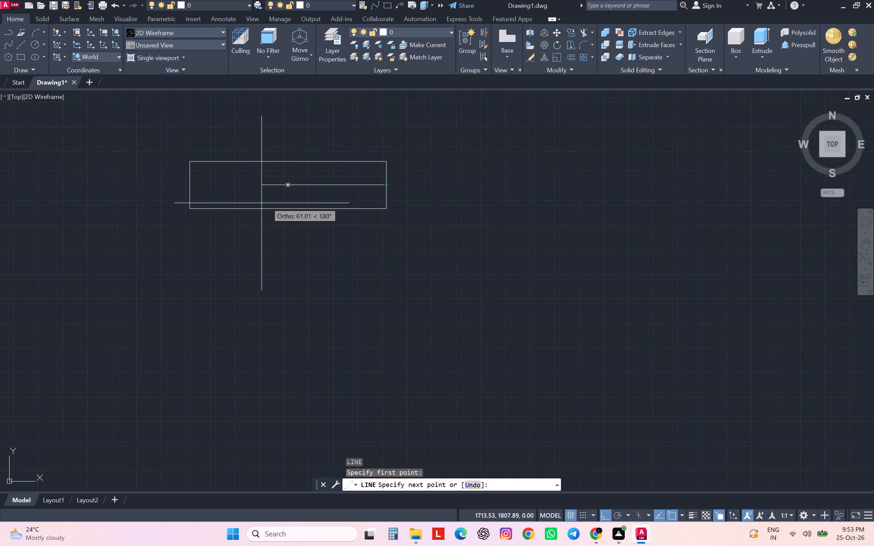
{"action": "left_click", "coordinate": [191, 181]}
{"action": "key", "text": "Escape"}
{"action": "scroll", "coordinate": [326, 234], "scroll_direction": "down", "scroll_amount": 2}
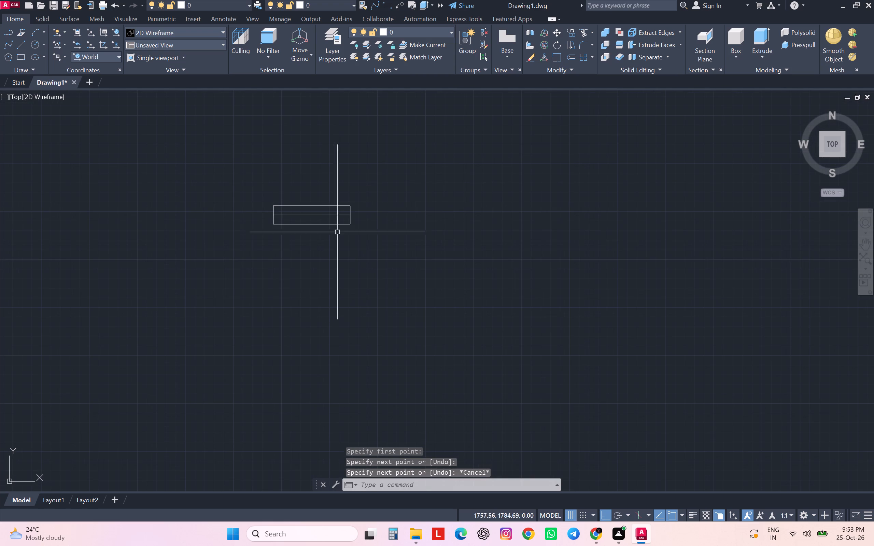
Convert the 100 by 24 cm rectangle and its centre line into a block named w2, with centimetres as the block unit.
{"action": "left_click", "coordinate": [399, 184]}
{"action": "left_click", "coordinate": [258, 257]}
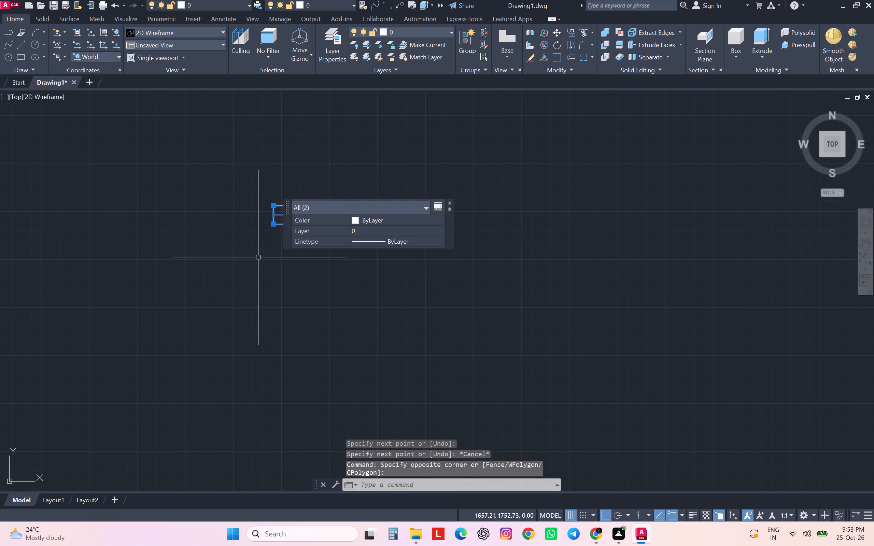
{"action": "key", "text": "b"}
{"action": "key", "text": "Return"}
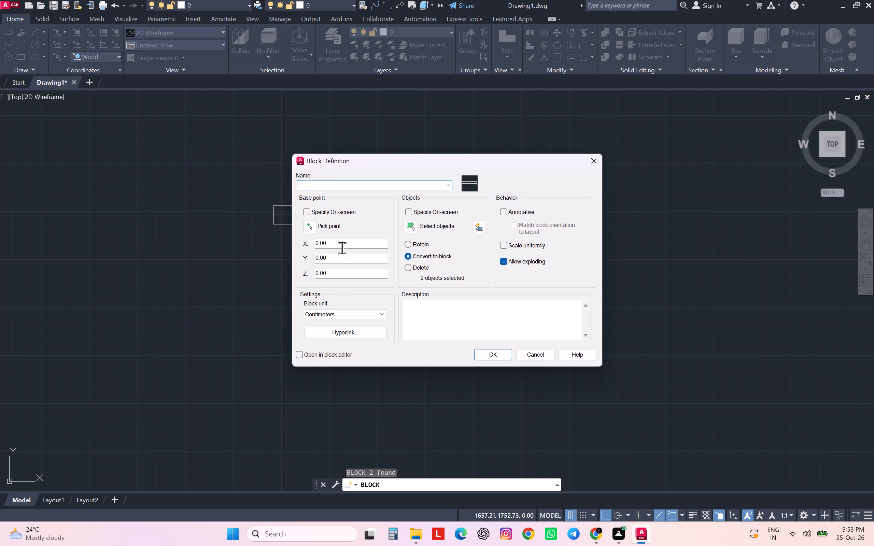
{"action": "key", "text": "w"}
{"action": "key", "text": "2"}
{"action": "key", "text": "Return"}
Examine the window labels and positions around the outer walls in the reference image.
{"action": "scroll", "coordinate": [357, 232], "scroll_direction": "down", "scroll_amount": 3}
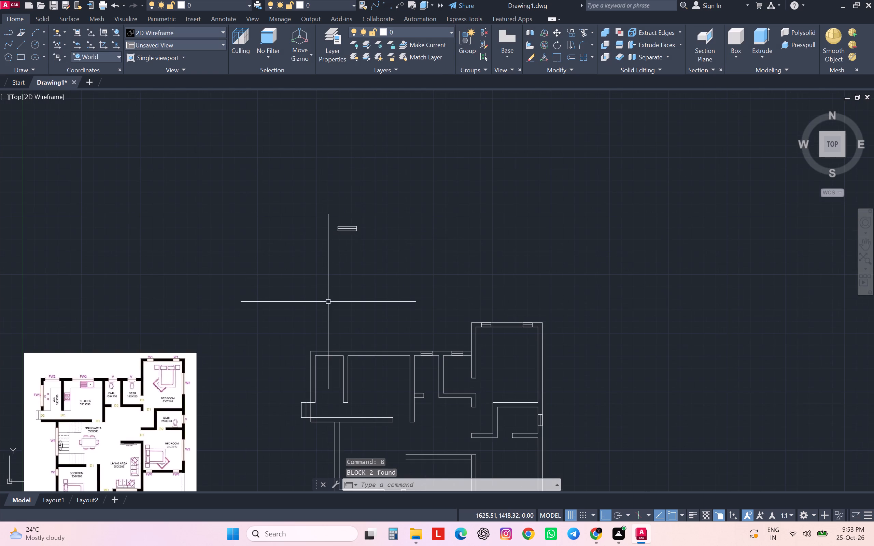
{"action": "middle_click_drag", "start_coordinate": [328, 302], "coordinate": [418, 228]}
{"action": "scroll", "coordinate": [201, 329], "scroll_direction": "up", "scroll_amount": 3}
{"action": "scroll", "coordinate": [212, 306], "scroll_direction": "down", "scroll_amount": 1}
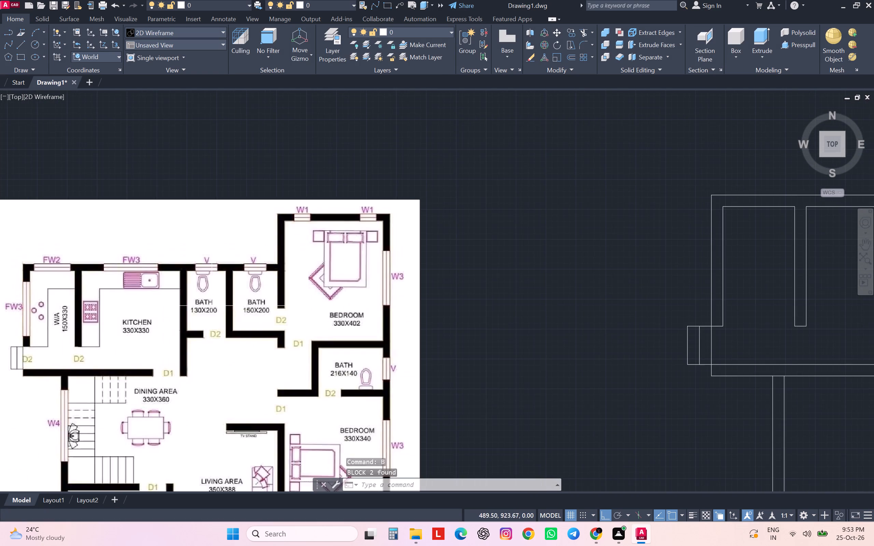
{"action": "middle_click_drag", "start_coordinate": [209, 312], "coordinate": [328, 251]}
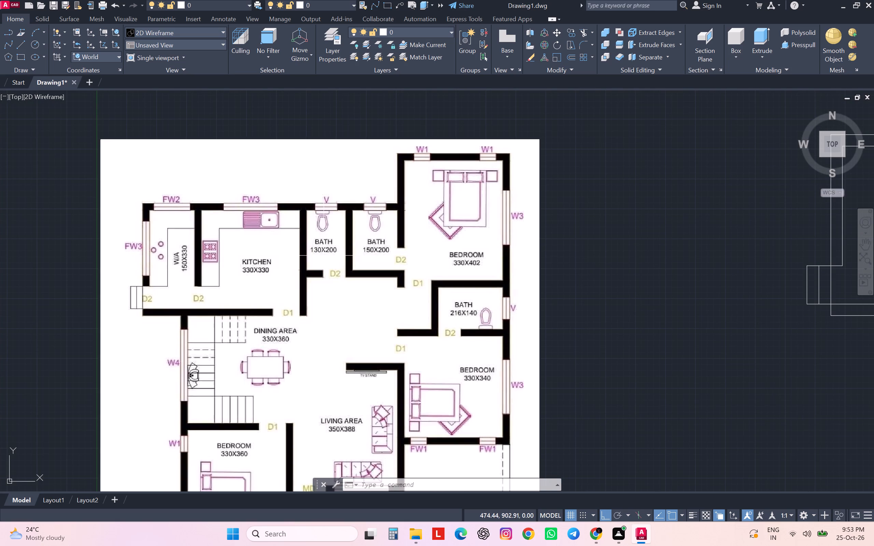
{"action": "scroll", "coordinate": [322, 260], "scroll_direction": "down", "scroll_amount": 1}
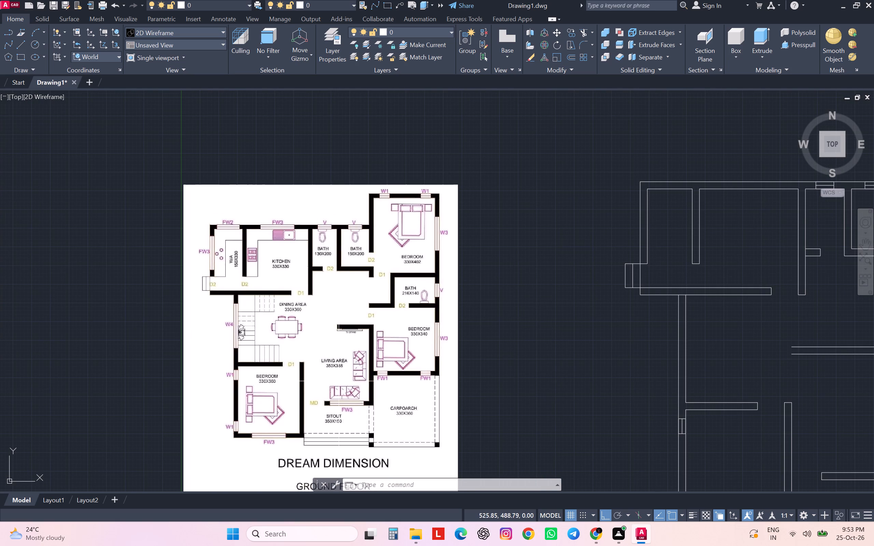
{"action": "middle_click_drag", "start_coordinate": [338, 380], "coordinate": [383, 329]}
{"action": "scroll", "coordinate": [342, 355], "scroll_direction": "up", "scroll_amount": 1}
{"action": "middle_click_drag", "start_coordinate": [352, 277], "coordinate": [352, 280]}
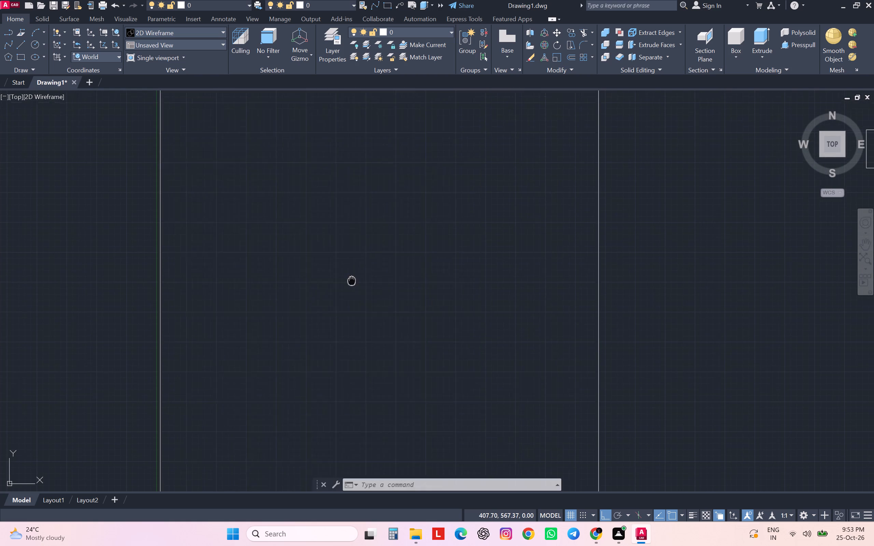
{"action": "middle_click_drag", "start_coordinate": [352, 280], "coordinate": [358, 331]}
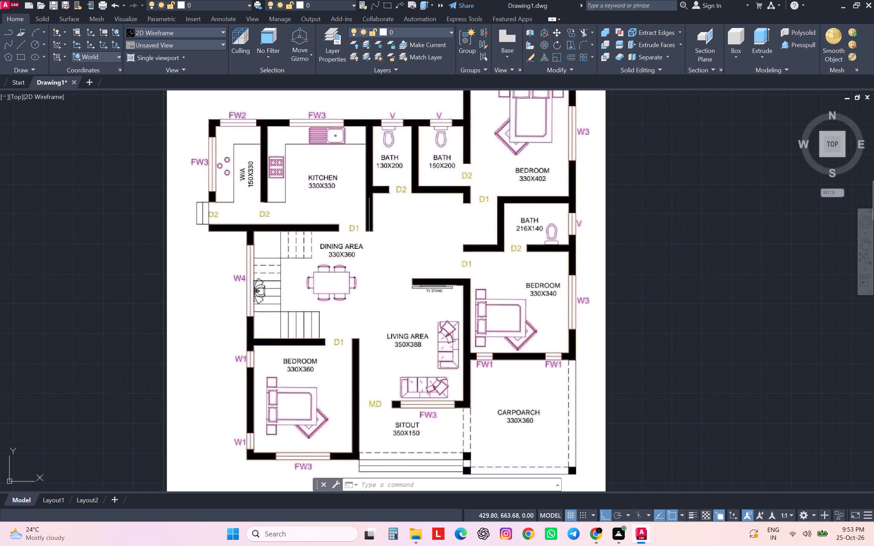
{"action": "scroll", "coordinate": [302, 151], "scroll_direction": "down", "scroll_amount": 1}
{"action": "scroll", "coordinate": [369, 185], "scroll_direction": "down", "scroll_amount": 1}
{"action": "middle_click_drag", "start_coordinate": [522, 242], "coordinate": [446, 314]}
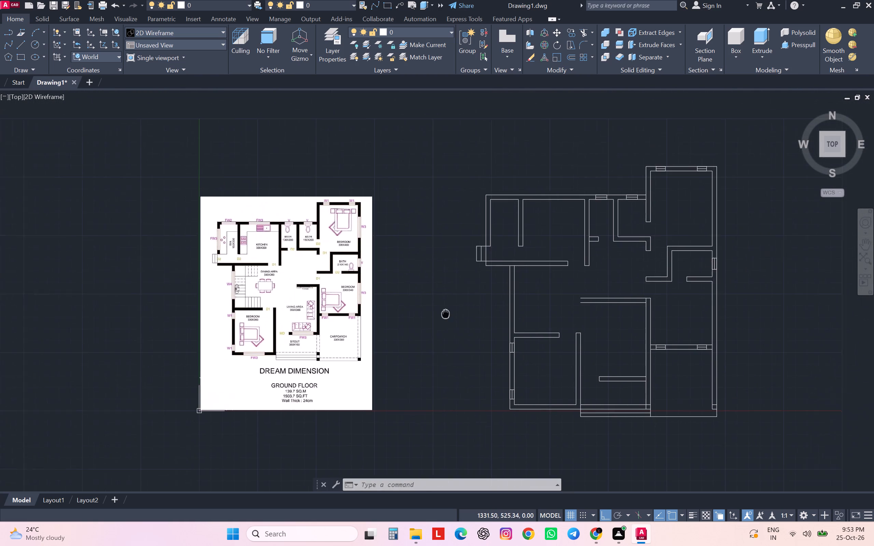
{"action": "middle_click_drag", "start_coordinate": [446, 314], "coordinate": [443, 314]}
Move the w2 window block into the top wall of the W/A room, centred on the room's width.
{"action": "scroll", "coordinate": [472, 275], "scroll_direction": "down", "scroll_amount": 2}
{"action": "scroll", "coordinate": [490, 214], "scroll_direction": "up", "scroll_amount": 3}
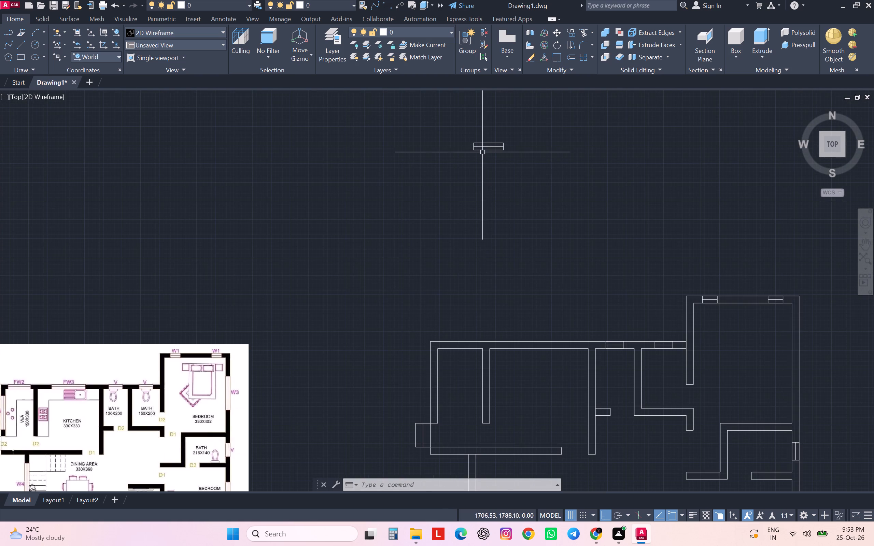
{"action": "left_click", "coordinate": [488, 150]}
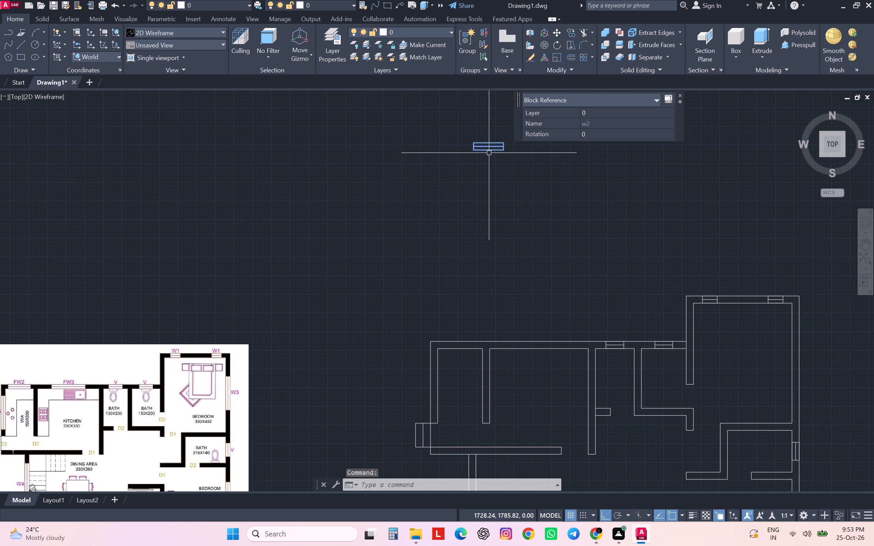
{"action": "key", "text": "m"}
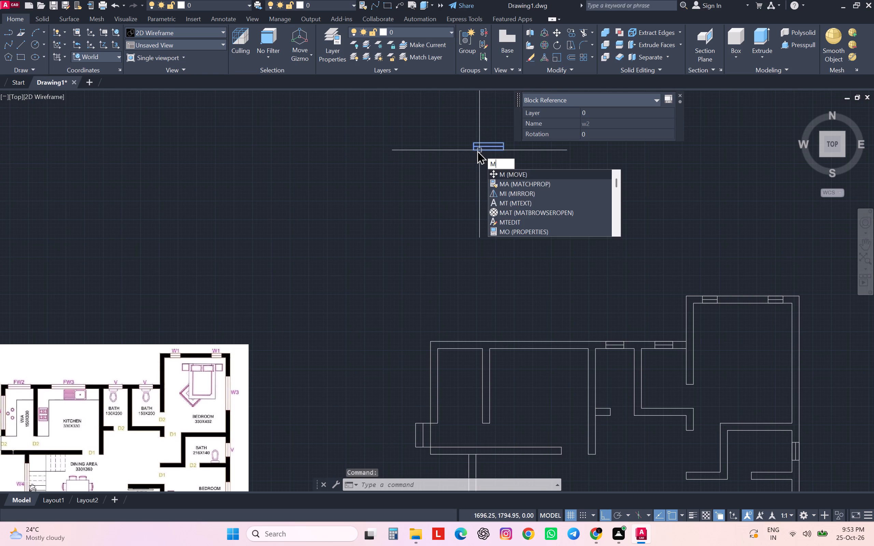
{"action": "key", "text": "Return"}
{"action": "scroll", "coordinate": [486, 151], "scroll_direction": "up", "scroll_amount": 2}
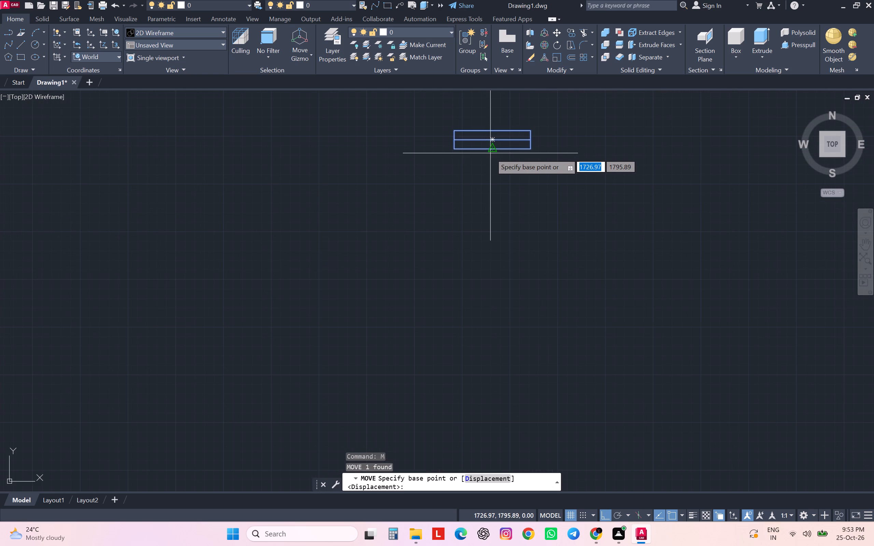
{"action": "left_click", "coordinate": [490, 153]}
{"action": "scroll", "coordinate": [494, 160], "scroll_direction": "down", "scroll_amount": 1}
{"action": "scroll", "coordinate": [492, 195], "scroll_direction": "down", "scroll_amount": 4}
{"action": "scroll", "coordinate": [491, 236], "scroll_direction": "up", "scroll_amount": 4}
{"action": "left_click", "coordinate": [457, 247]}
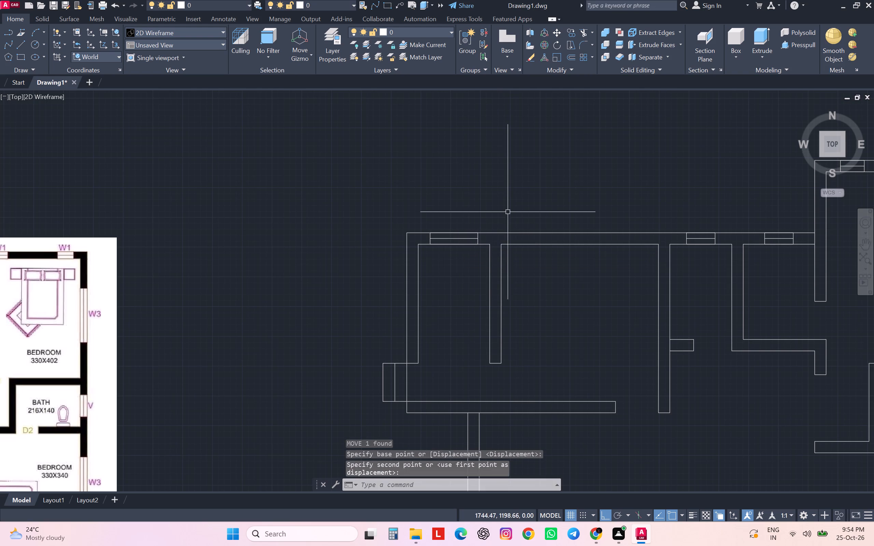
Draw a 150 by 24 cm rectangle in the empty space above and between the reference image and the plan.
{"action": "scroll", "coordinate": [509, 203], "scroll_direction": "down", "scroll_amount": 2}
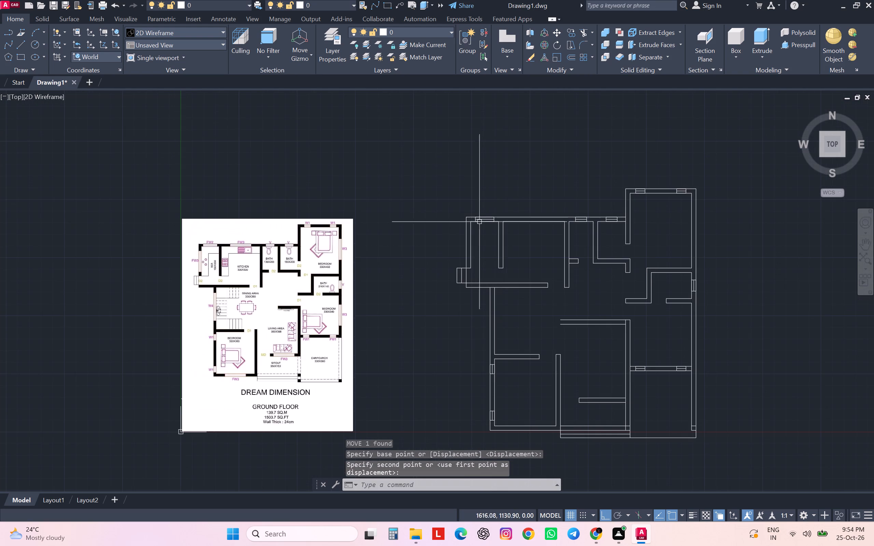
{"action": "scroll", "coordinate": [267, 252], "scroll_direction": "up", "scroll_amount": 2}
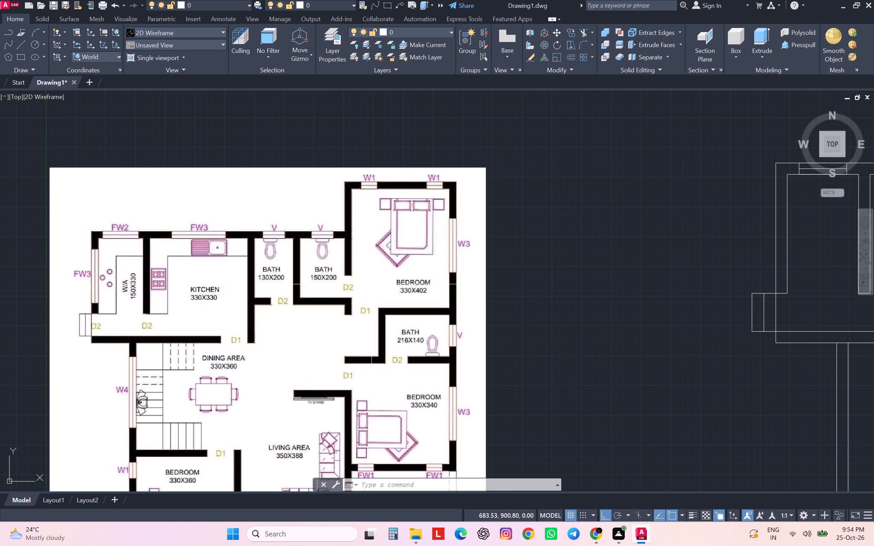
{"action": "scroll", "coordinate": [379, 282], "scroll_direction": "down", "scroll_amount": 1}
{"action": "middle_click_drag", "start_coordinate": [379, 282], "coordinate": [419, 219]}
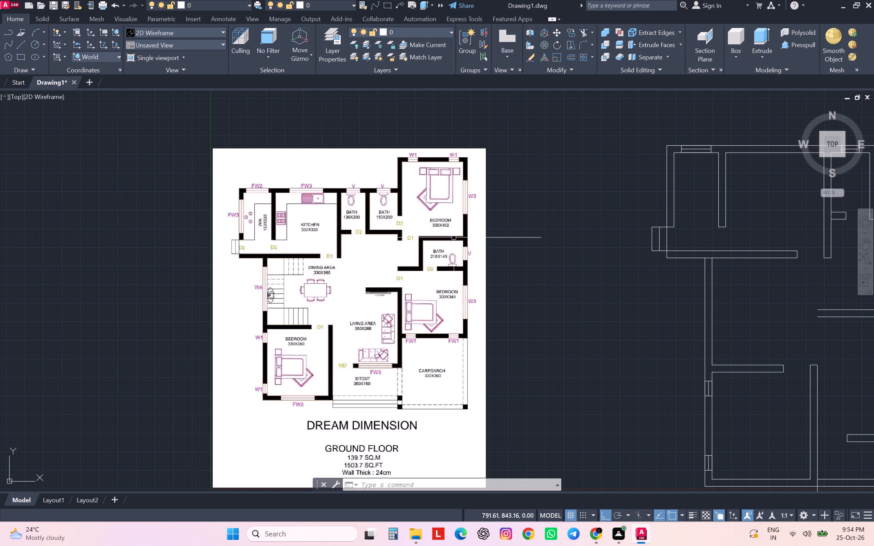
{"action": "middle_click_drag", "start_coordinate": [477, 234], "coordinate": [350, 244]}
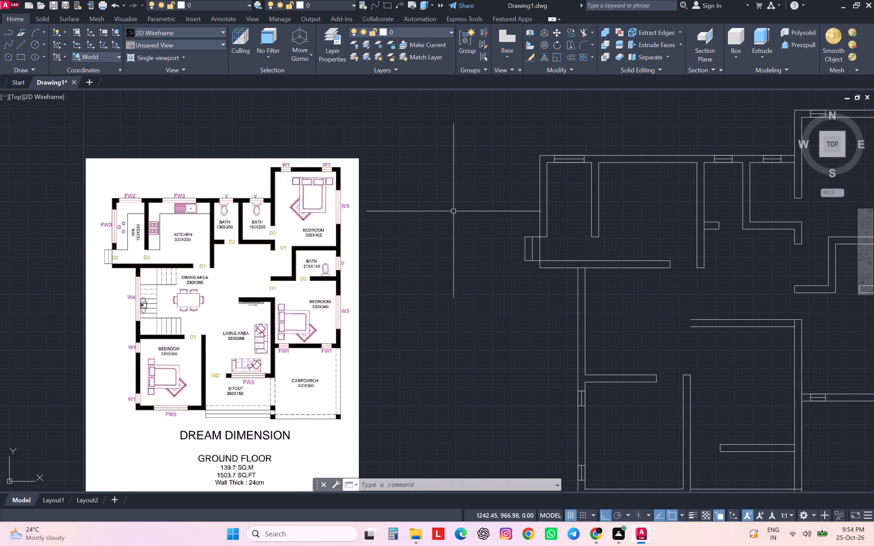
{"action": "type", "text": "rec"}
{"action": "key", "text": "Return"}
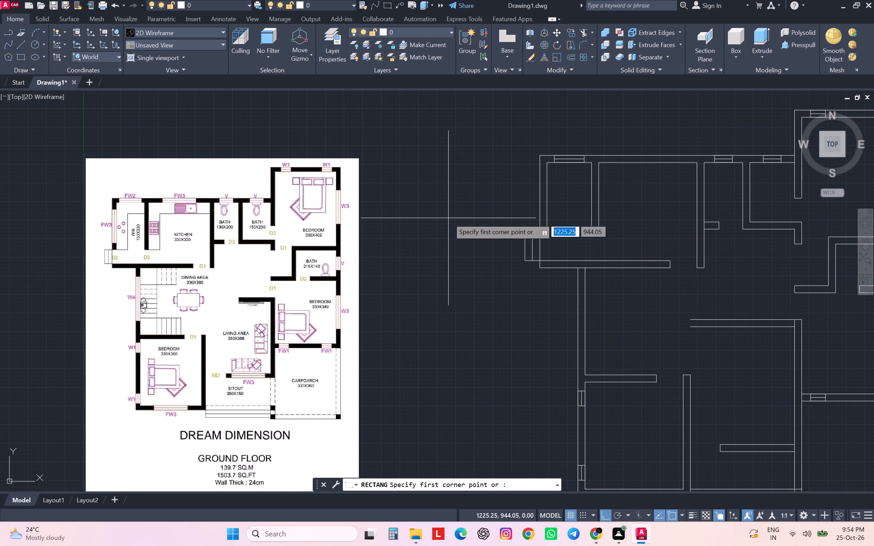
{"action": "left_click", "coordinate": [407, 110]}
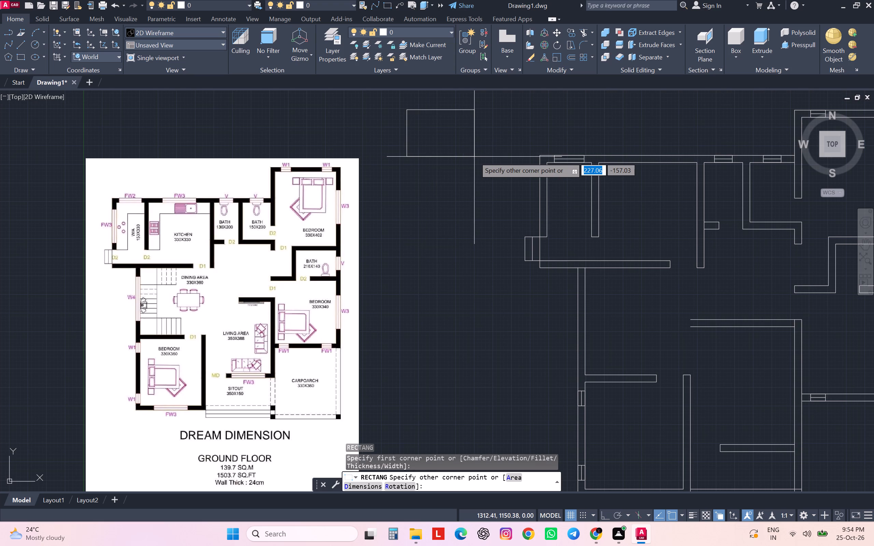
{"action": "type", "text": "150"}
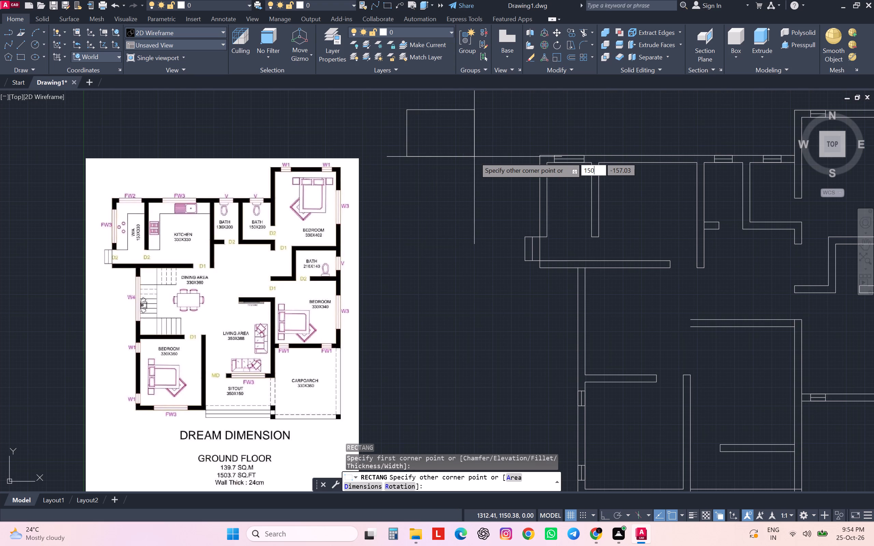
{"action": "type", "text": ",24"}
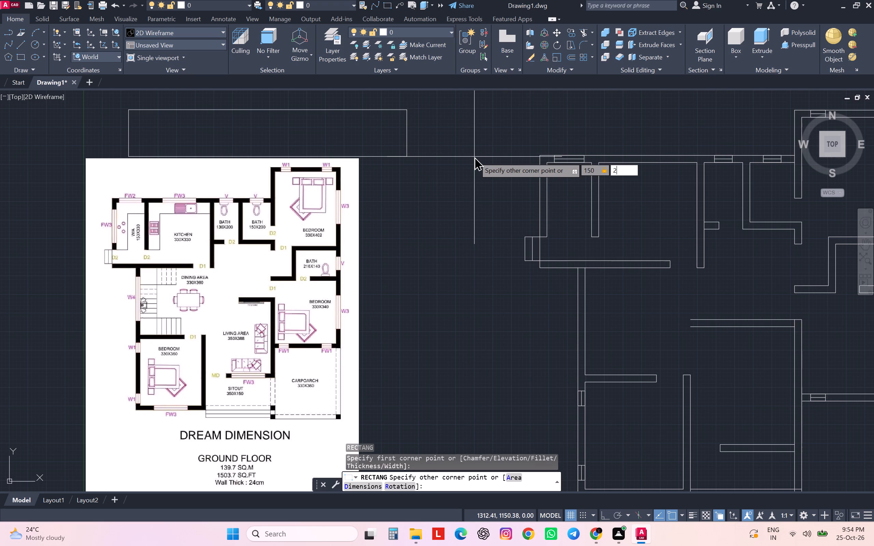
{"action": "key", "text": "Return"}
Draw a horizontal centre line across the 150 by 24 cm rectangle, joining the midpoints of its short sides.
{"action": "middle_click_drag", "start_coordinate": [474, 157], "coordinate": [473, 203]}
{"action": "scroll", "coordinate": [443, 154], "scroll_direction": "up", "scroll_amount": 3}
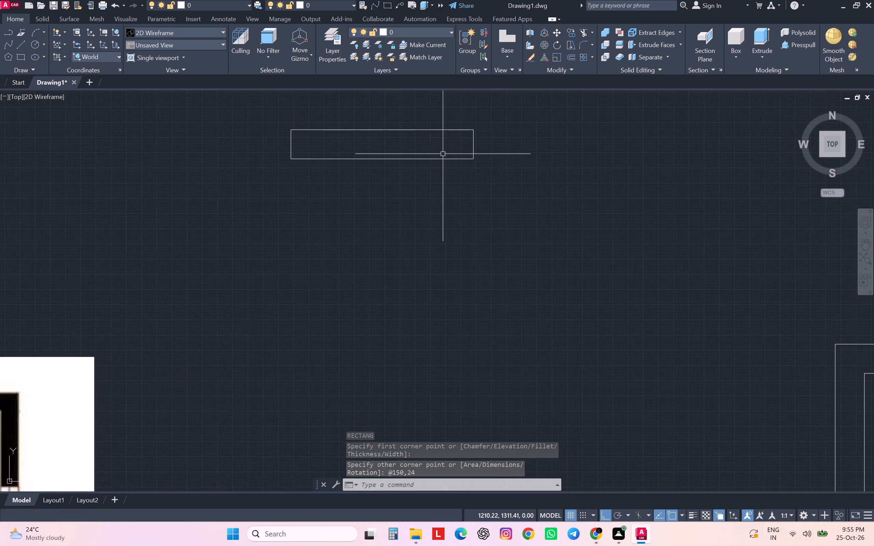
{"action": "key", "text": "l"}
{"action": "key", "text": "Return"}
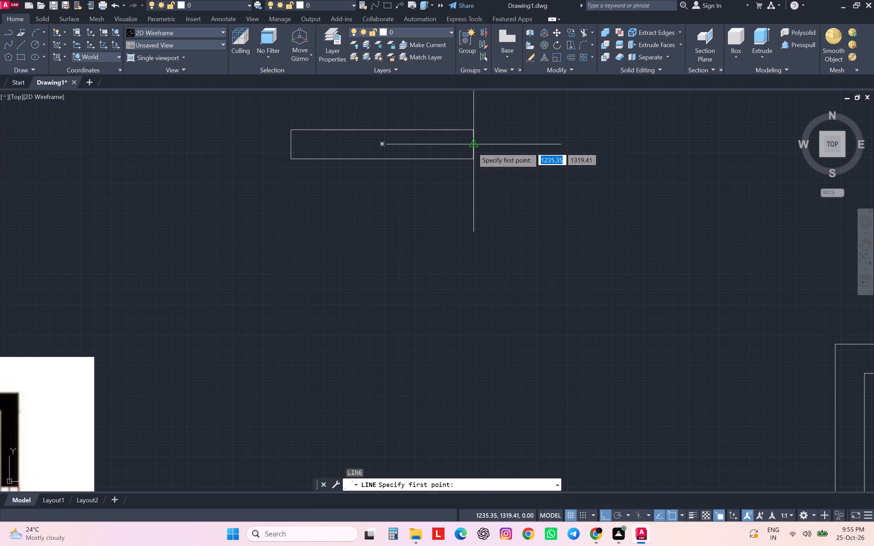
{"action": "left_click", "coordinate": [471, 146]}
{"action": "left_click", "coordinate": [290, 144]}
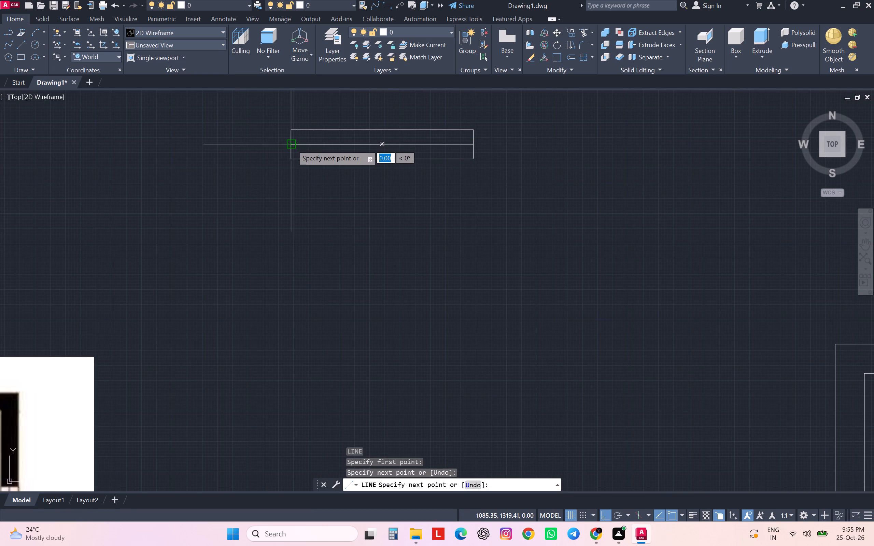
{"action": "key", "text": "Escape"}
{"action": "key", "text": "Escape"}
{"action": "key", "text": "Escape"}
Convert the 150 by 24 cm rectangle and its centre line into a block named w3.
{"action": "left_click", "coordinate": [483, 120]}
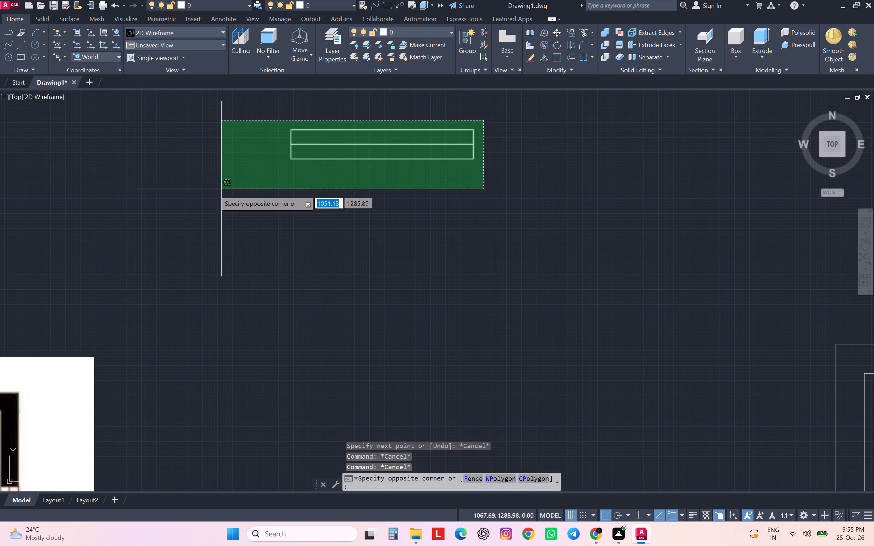
{"action": "left_click", "coordinate": [196, 192]}
{"action": "key", "text": "b"}
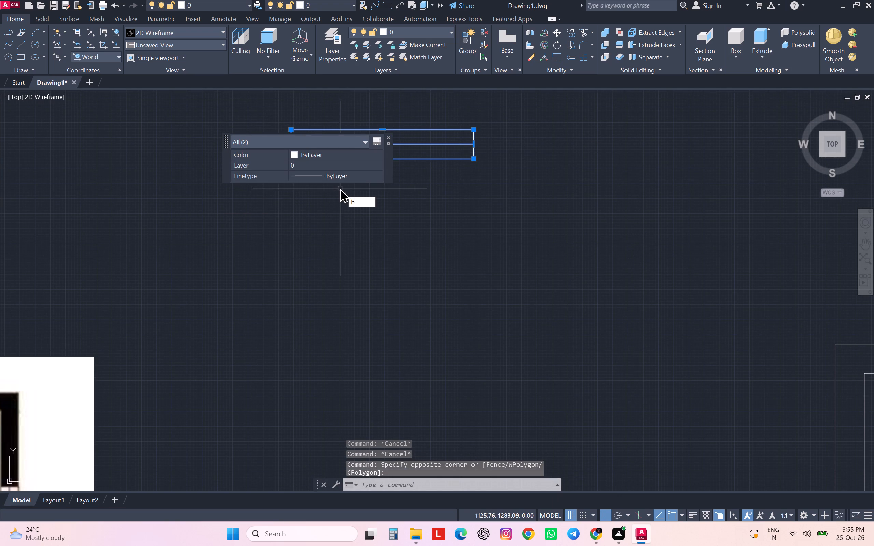
{"action": "key", "text": "Return"}
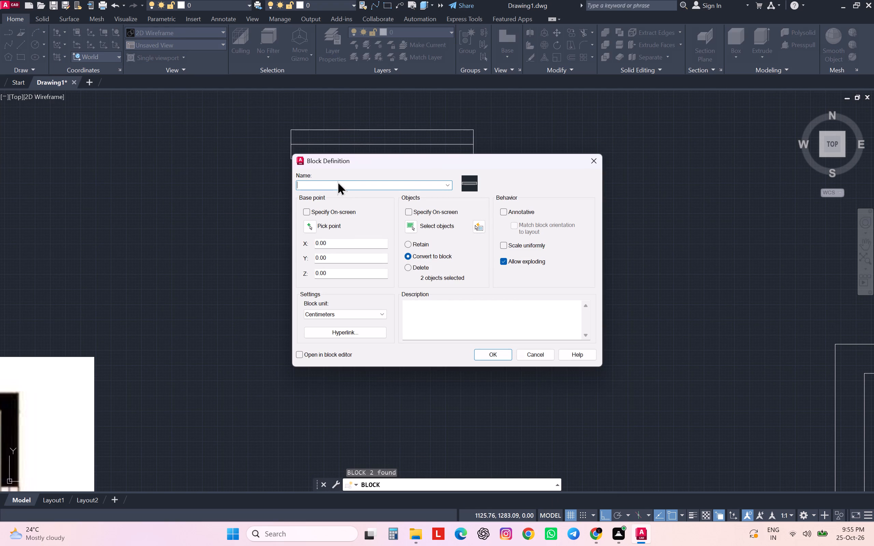
{"action": "type", "text": "w3"}
{"action": "key", "text": "Return"}
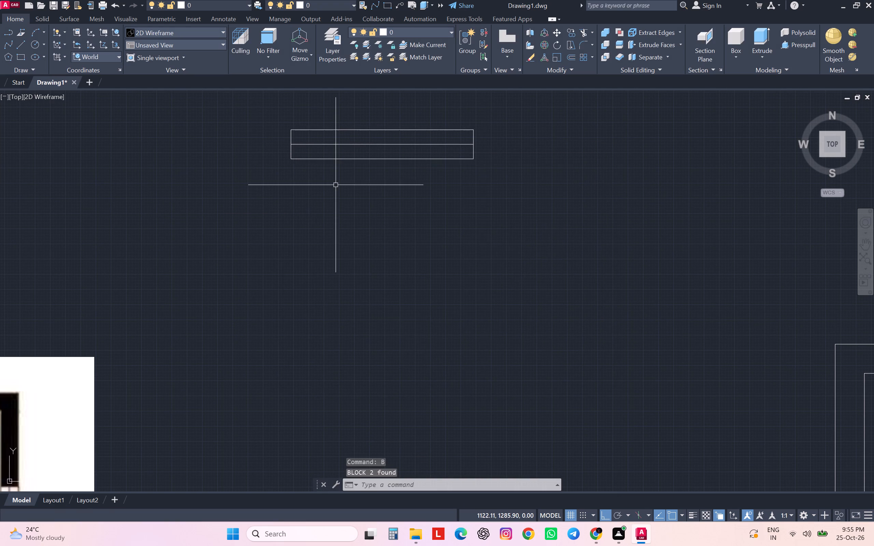
Copy the w3 window block by its bottom midpoint into the kitchen's top wall, centred on the room's width.
{"action": "scroll", "coordinate": [344, 160], "scroll_direction": "up", "scroll_amount": 2}
{"action": "scroll", "coordinate": [344, 160], "scroll_direction": "down", "scroll_amount": 2}
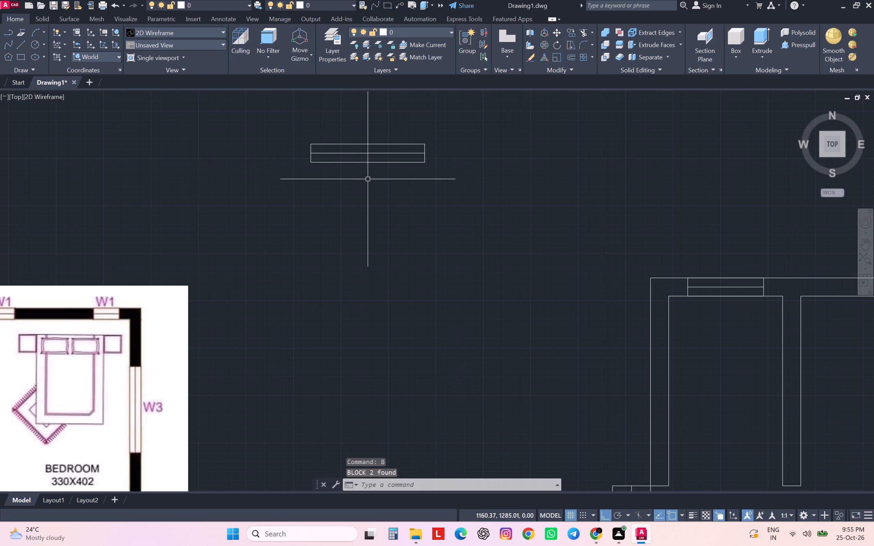
{"action": "scroll", "coordinate": [368, 179], "scroll_direction": "down", "scroll_amount": 2}
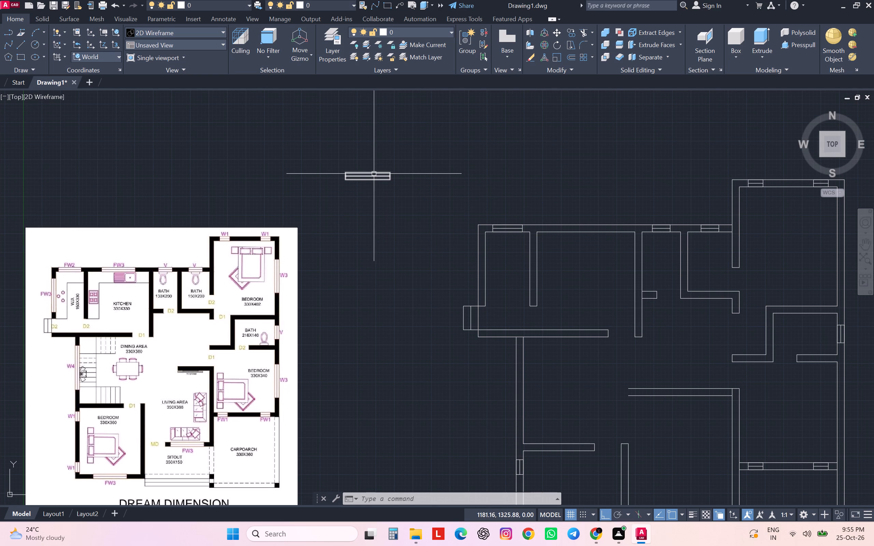
{"action": "left_click", "coordinate": [378, 180]}
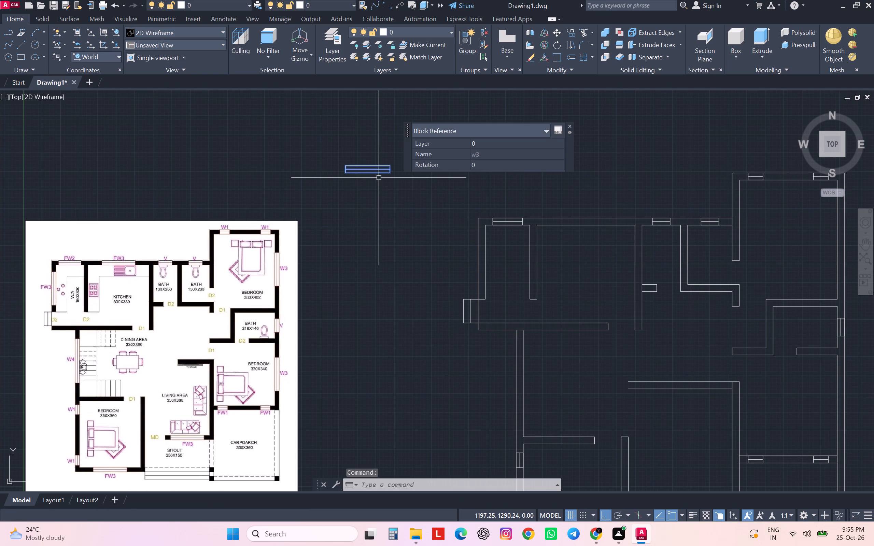
{"action": "key", "text": "c"}
{"action": "key", "text": "o"}
{"action": "key", "text": "Return"}
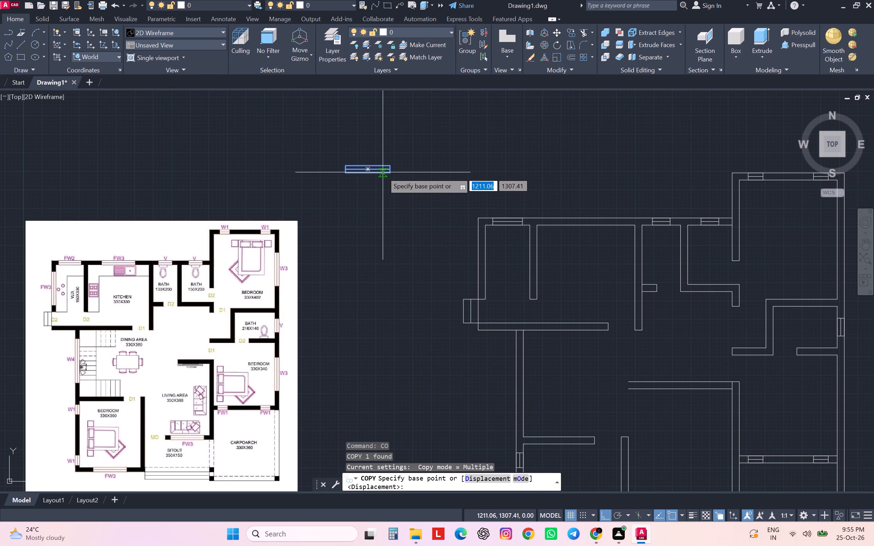
{"action": "scroll", "coordinate": [383, 172], "scroll_direction": "up", "scroll_amount": 2}
{"action": "left_click", "coordinate": [345, 175]}
{"action": "scroll", "coordinate": [345, 175], "scroll_direction": "up", "scroll_amount": 1}
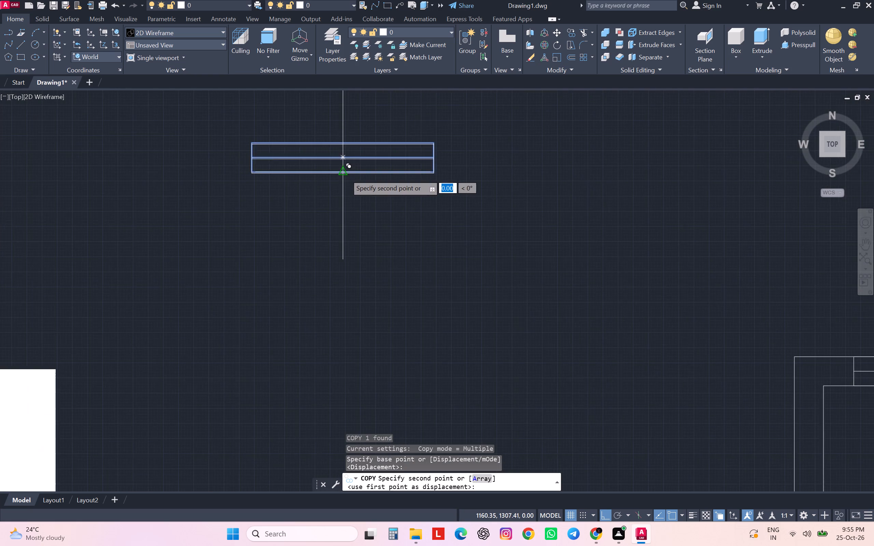
{"action": "scroll", "coordinate": [346, 174], "scroll_direction": "down", "scroll_amount": 2}
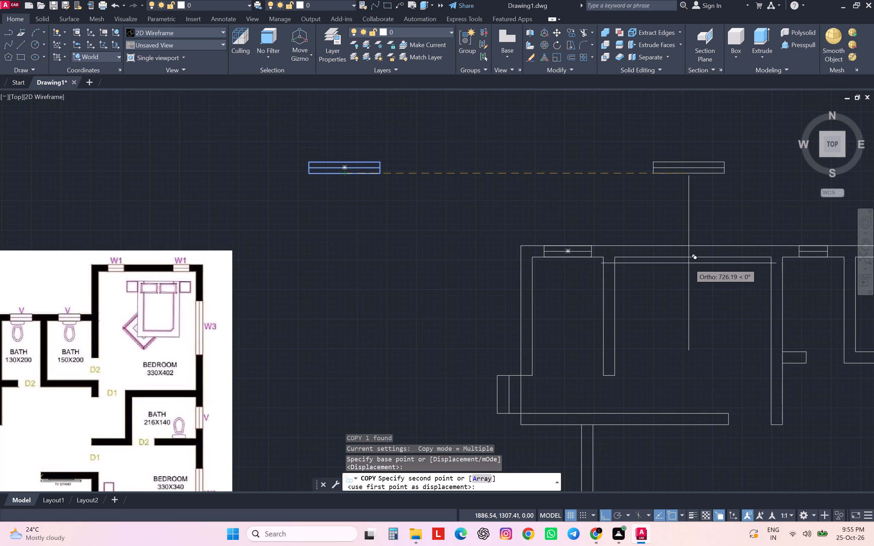
{"action": "left_click", "coordinate": [693, 258]}
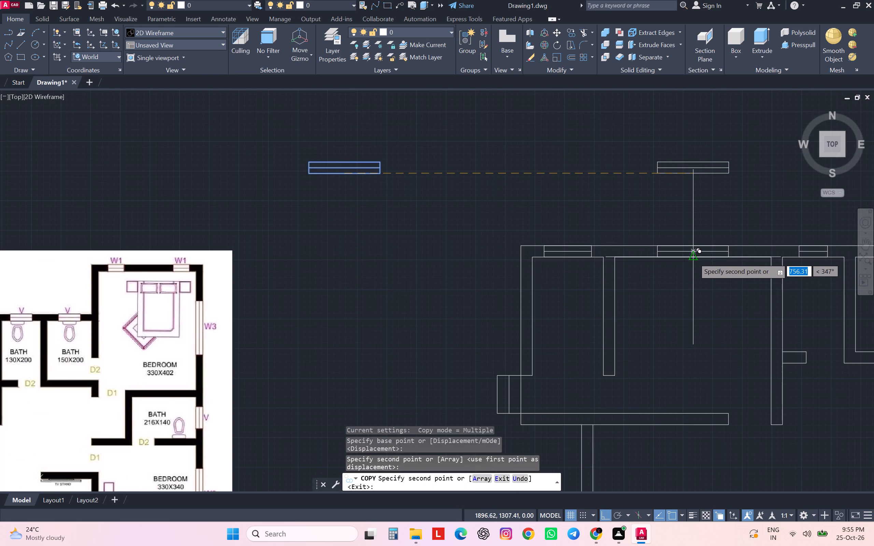
Place another w3 copy at the midpoint of the inner face of the lower-left bedroom's bottom wall.
{"action": "scroll", "coordinate": [694, 255], "scroll_direction": "down", "scroll_amount": 3}
{"action": "scroll", "coordinate": [686, 367], "scroll_direction": "up", "scroll_amount": 2}
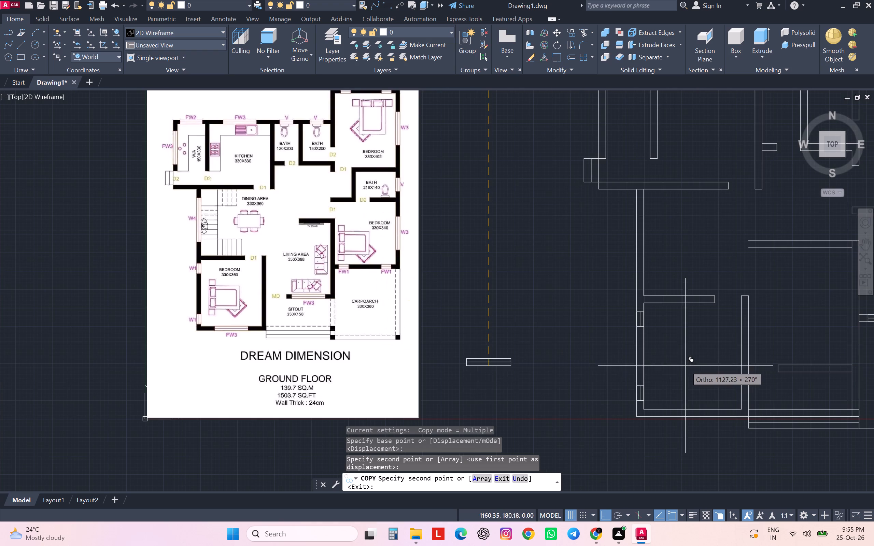
{"action": "left_click", "coordinate": [693, 407]}
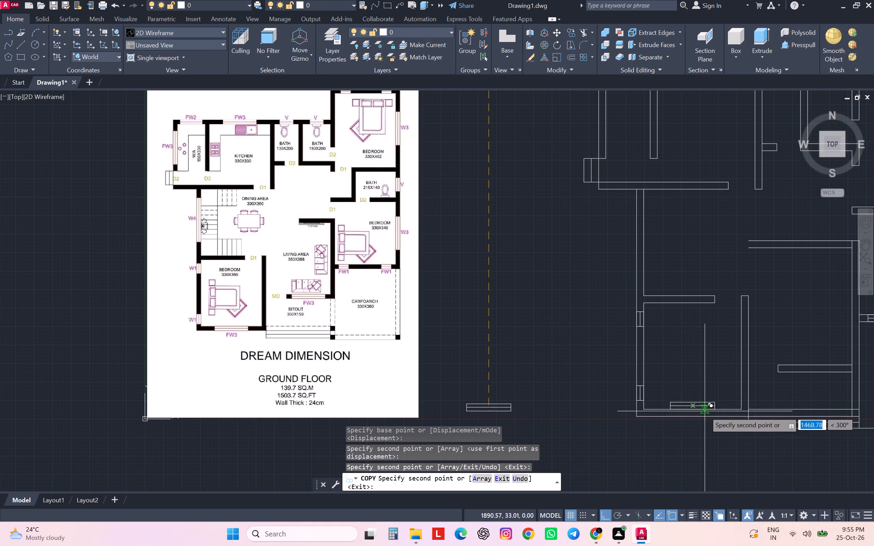
{"action": "key", "text": "Escape"}
{"action": "key", "text": "Escape"}
Move the lower-left bedroom's w3 block down by its top midpoint so it sits within the bottom wall's thickness.
{"action": "scroll", "coordinate": [705, 406], "scroll_direction": "up", "scroll_amount": 3}
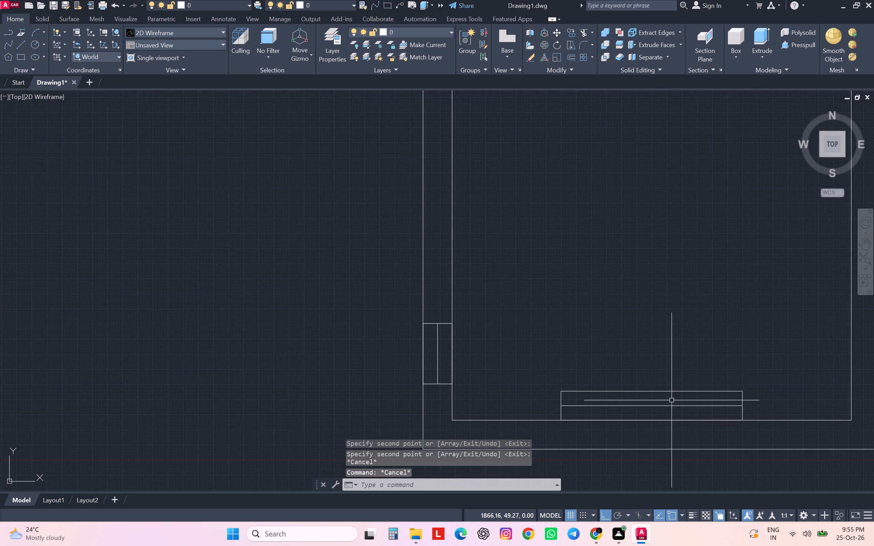
{"action": "left_click", "coordinate": [673, 391]}
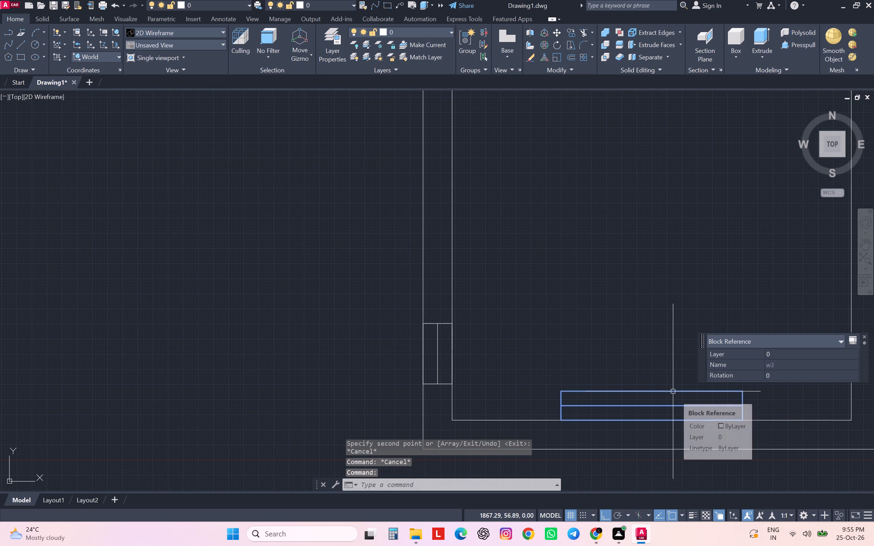
{"action": "key", "text": "m"}
{"action": "key", "text": "Return"}
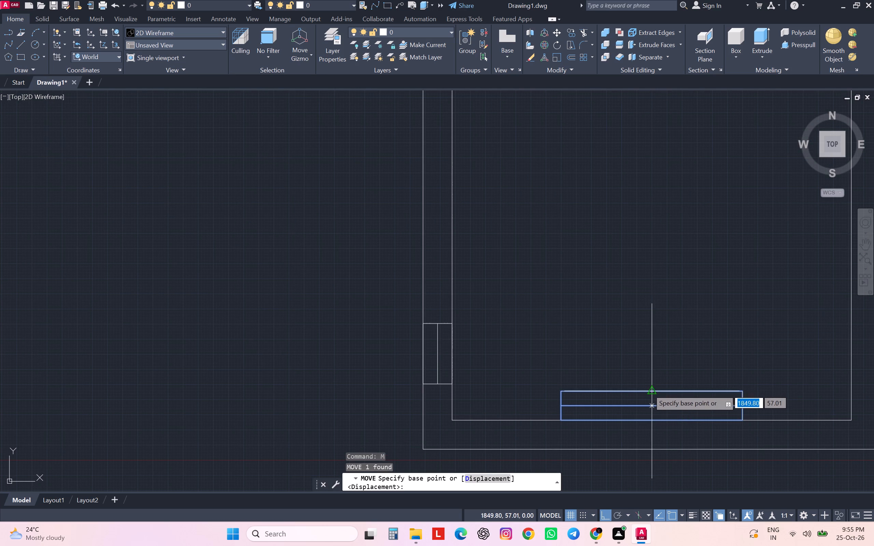
{"action": "left_click", "coordinate": [648, 390]}
{"action": "left_click", "coordinate": [651, 419]}
Copy the lower-left bedroom's w3 block by its top midpoint to the top-face midpoint of the short wall between living area and sitout.
{"action": "scroll", "coordinate": [651, 383], "scroll_direction": "down", "scroll_amount": 3}
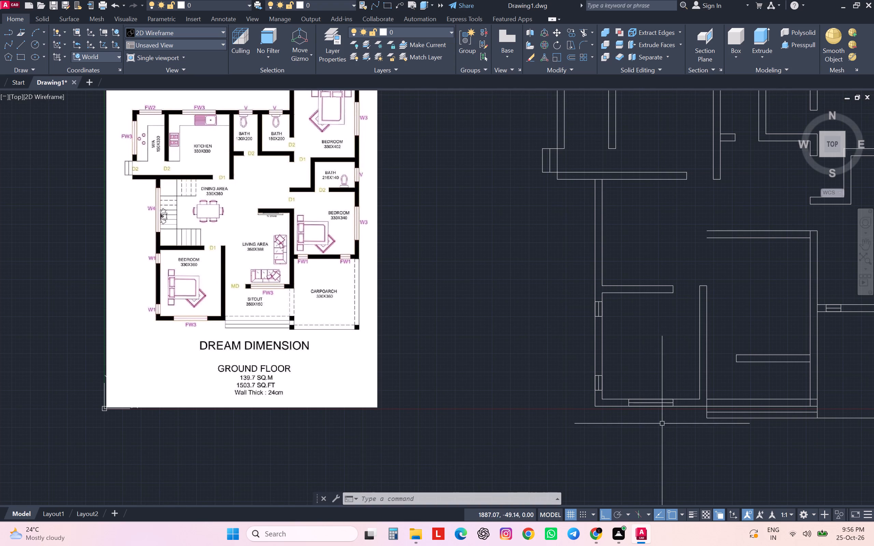
{"action": "scroll", "coordinate": [668, 404], "scroll_direction": "up", "scroll_amount": 1}
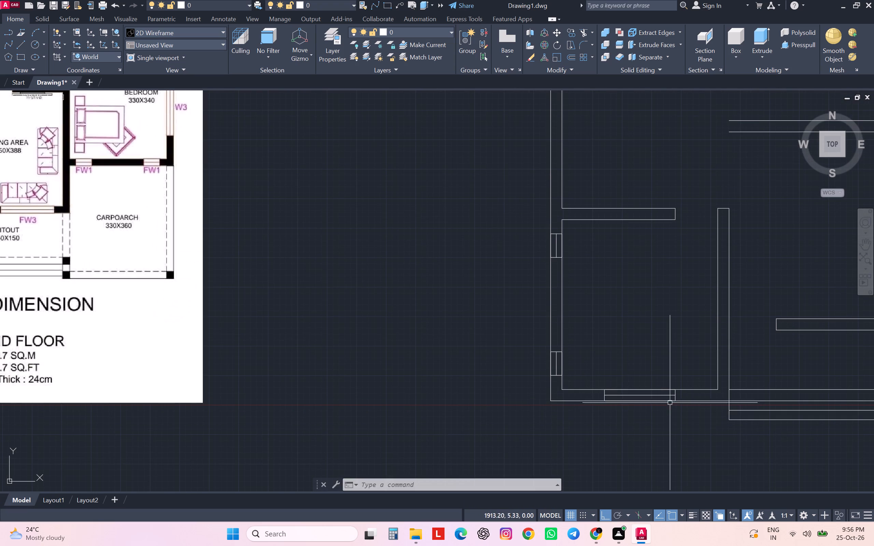
{"action": "left_click", "coordinate": [669, 399]}
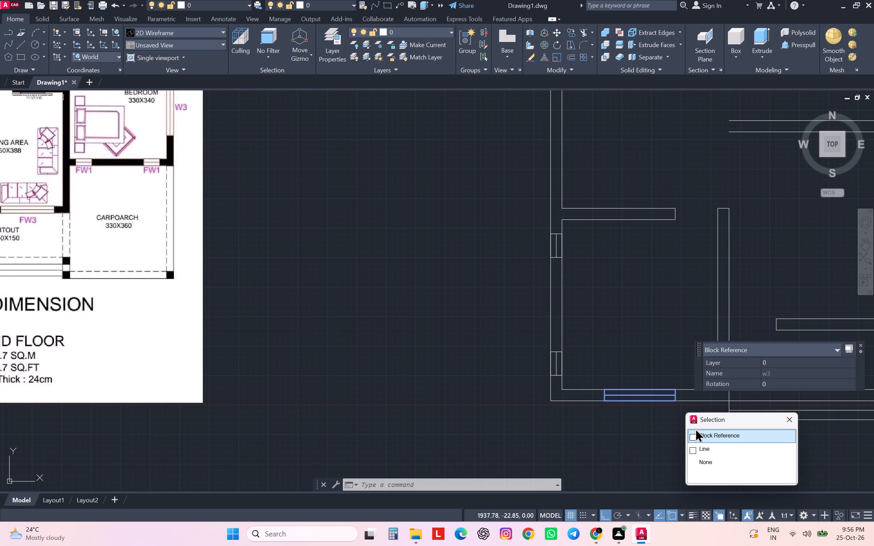
{"action": "left_click", "coordinate": [691, 435]}
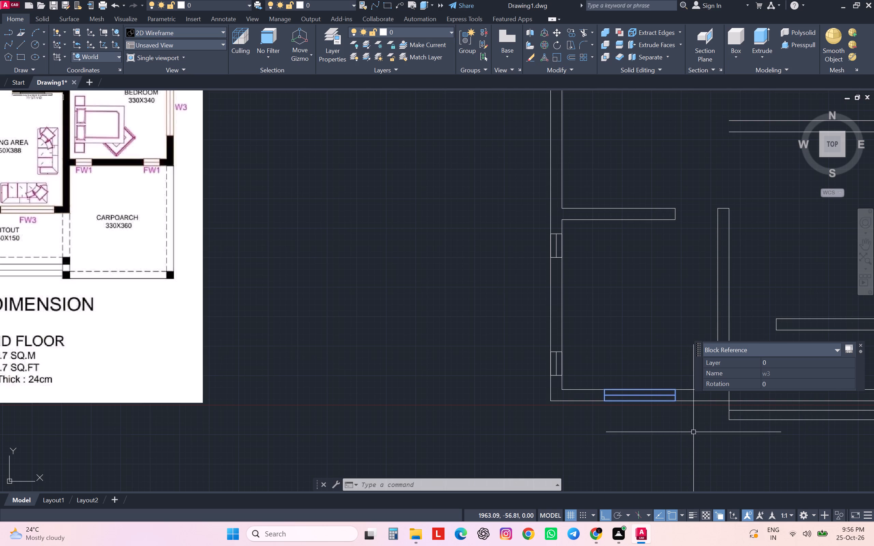
{"action": "key", "text": "c"}
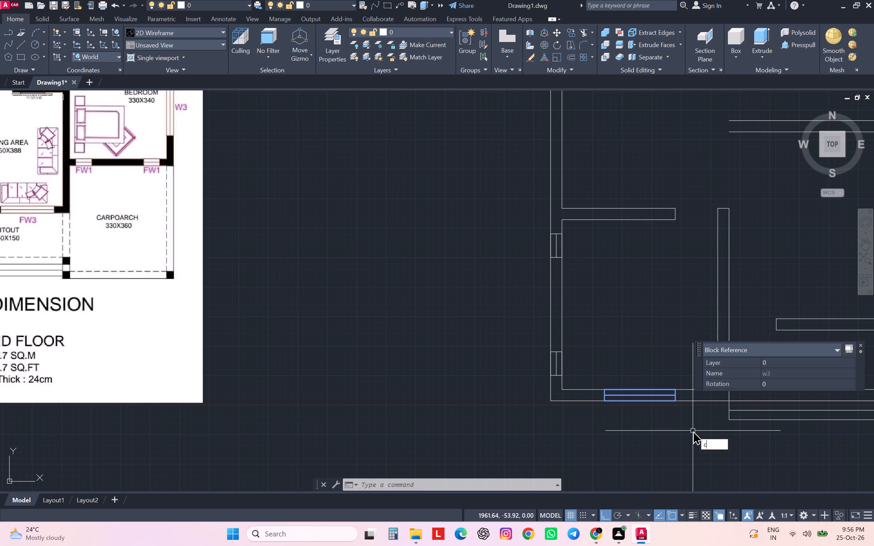
{"action": "key", "text": "o"}
{"action": "key", "text": "Return"}
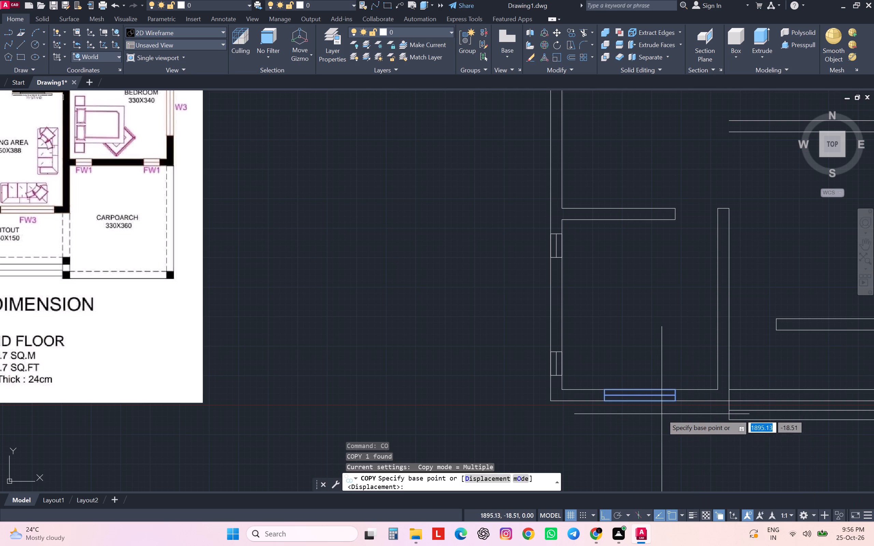
{"action": "left_click", "coordinate": [640, 391]}
{"action": "scroll", "coordinate": [639, 391], "scroll_direction": "down", "scroll_amount": 2}
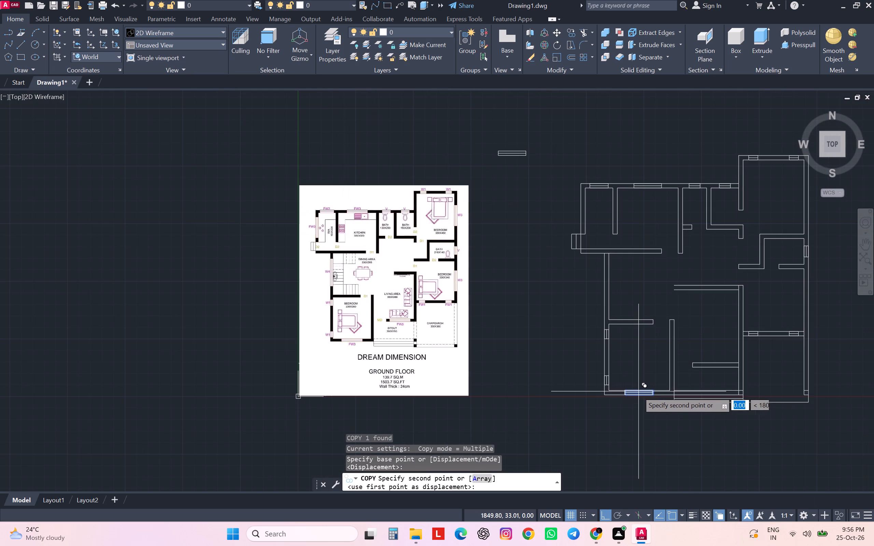
{"action": "scroll", "coordinate": [713, 364], "scroll_direction": "up", "scroll_amount": 1}
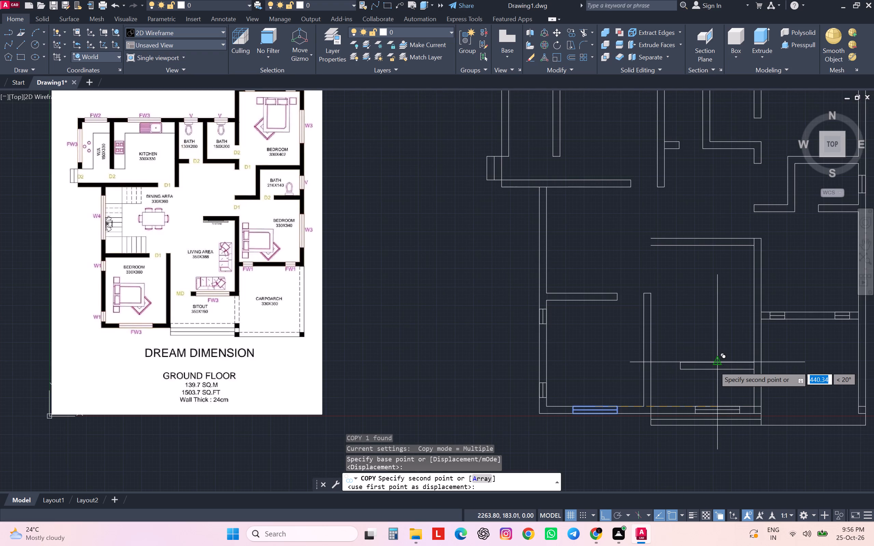
{"action": "left_click", "coordinate": [714, 366]}
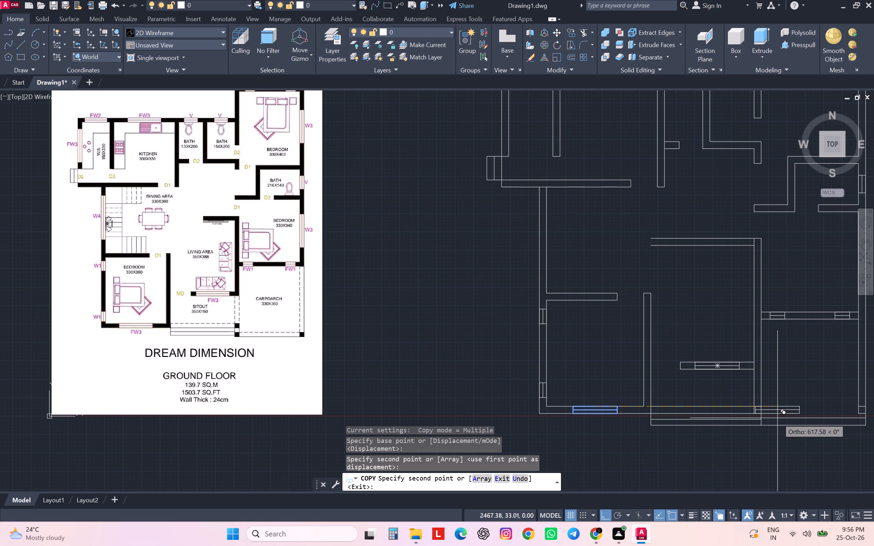
{"action": "key", "text": "Escape"}
{"action": "key", "text": "Escape"}
{"action": "key", "text": "Escape"}
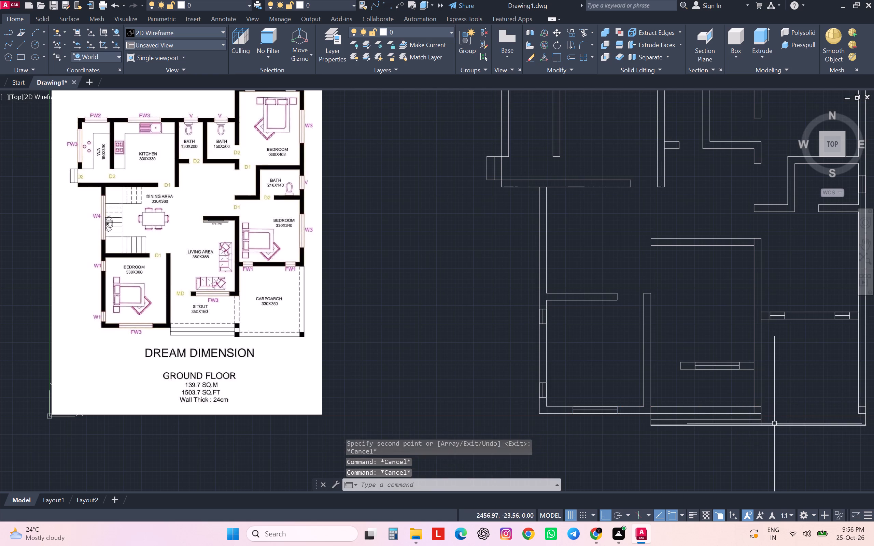
{"action": "key", "text": "Escape"}
{"action": "key", "text": "Escape"}
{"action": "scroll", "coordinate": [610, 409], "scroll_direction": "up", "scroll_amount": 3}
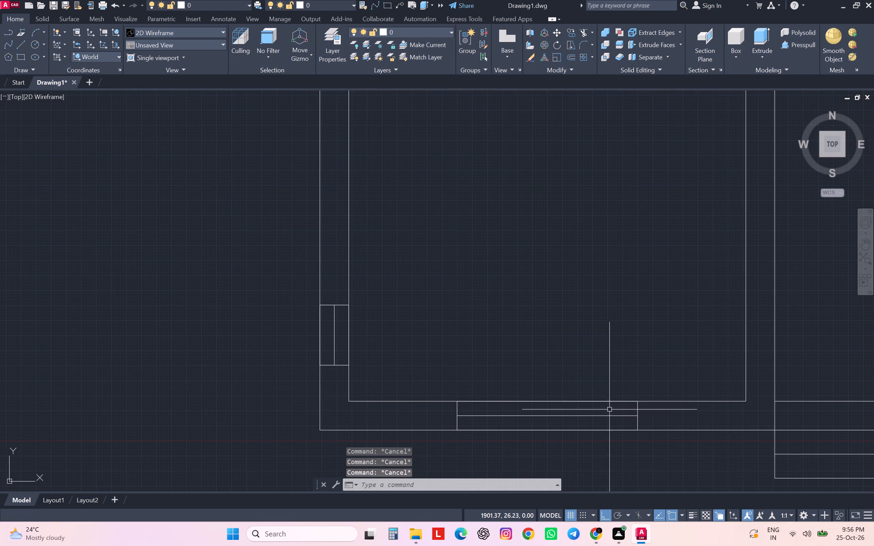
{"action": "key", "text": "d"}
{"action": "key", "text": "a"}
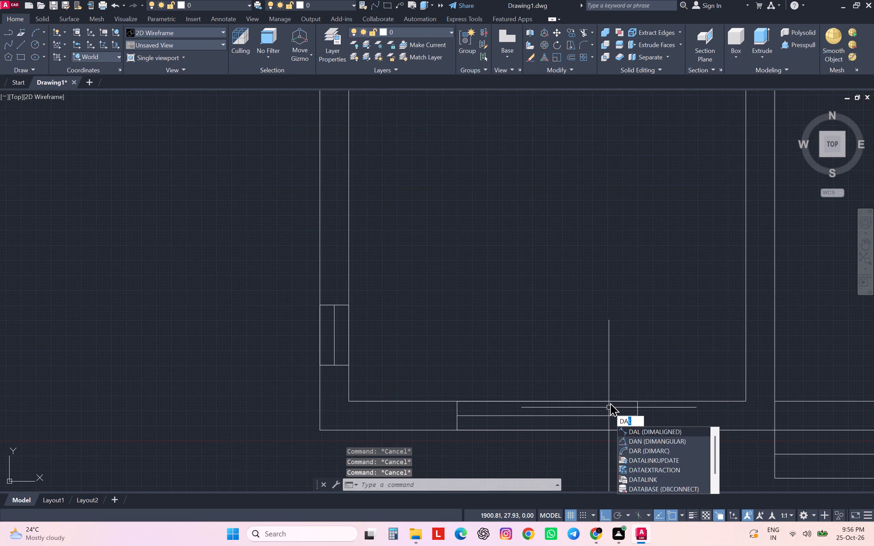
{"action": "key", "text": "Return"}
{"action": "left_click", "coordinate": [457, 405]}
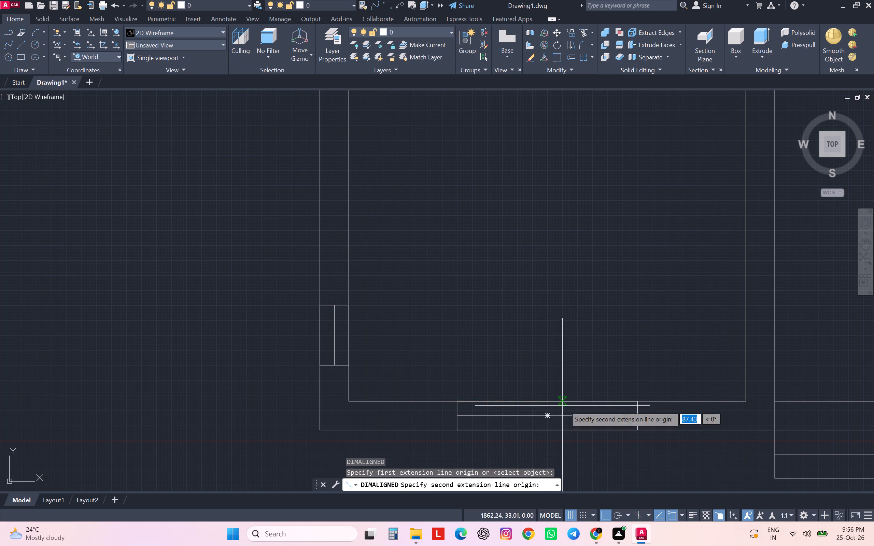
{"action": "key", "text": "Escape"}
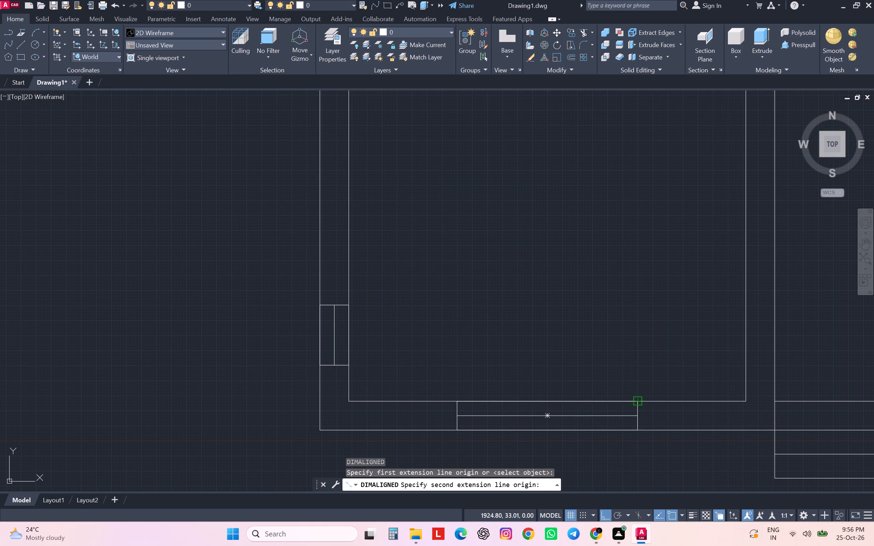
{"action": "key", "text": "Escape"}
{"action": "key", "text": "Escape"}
Examine the window labels on the reference floor plan to see which side walls still need windows.
{"action": "scroll", "coordinate": [636, 403], "scroll_direction": "down", "scroll_amount": 3}
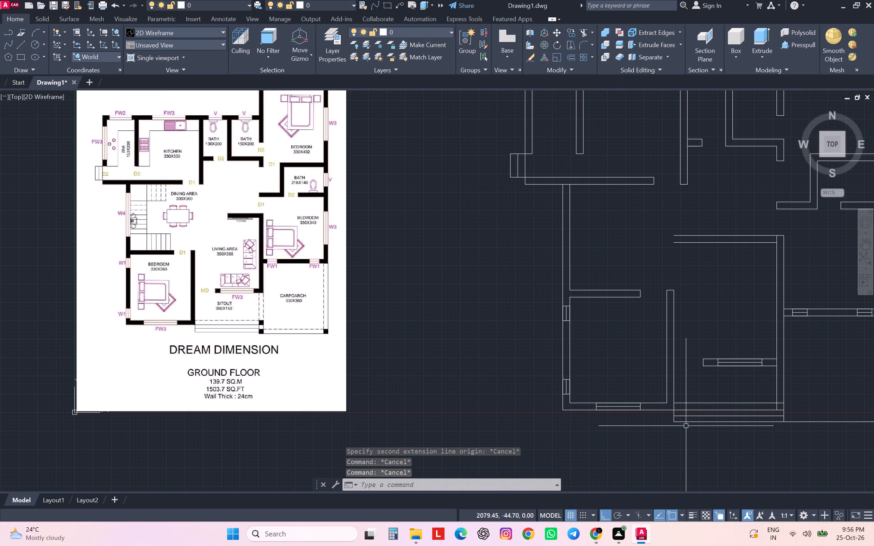
{"action": "middle_click_drag", "start_coordinate": [688, 427], "coordinate": [695, 459]}
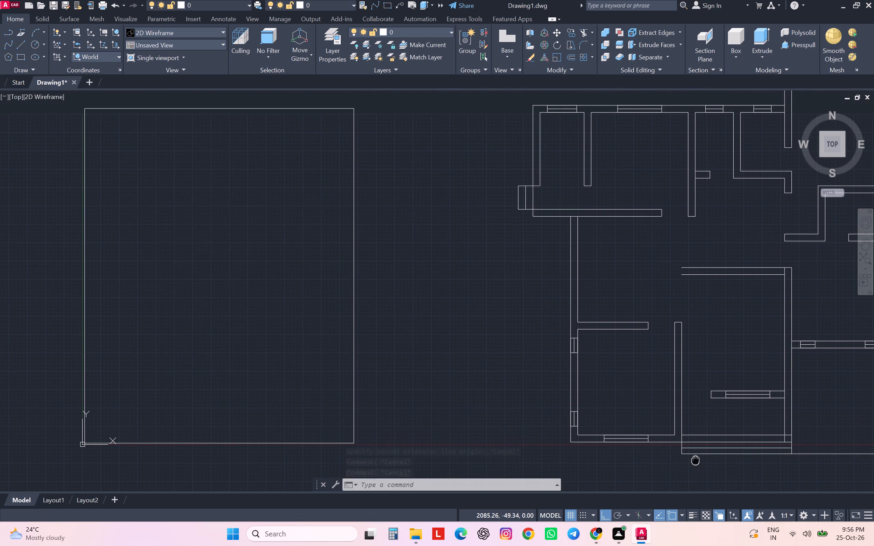
{"action": "middle_click_drag", "start_coordinate": [695, 459], "coordinate": [695, 458]}
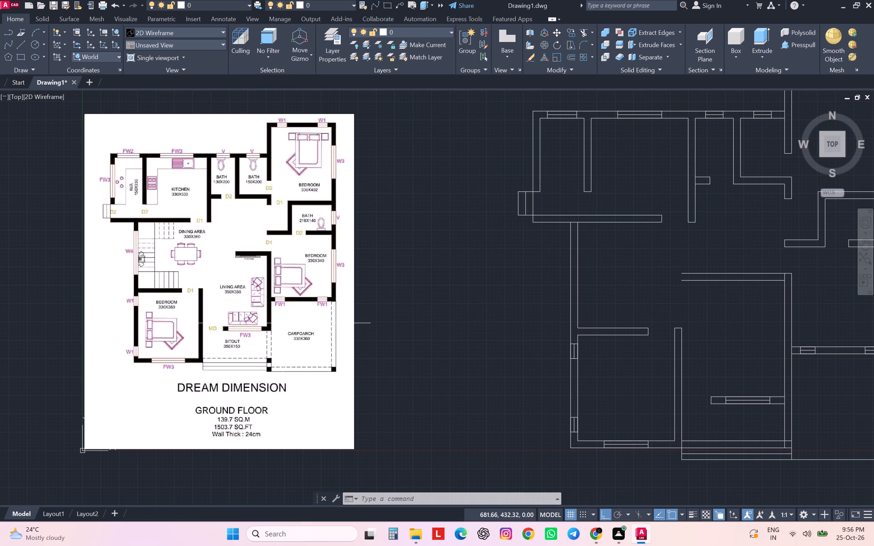
{"action": "scroll", "coordinate": [284, 321], "scroll_direction": "up", "scroll_amount": 1}
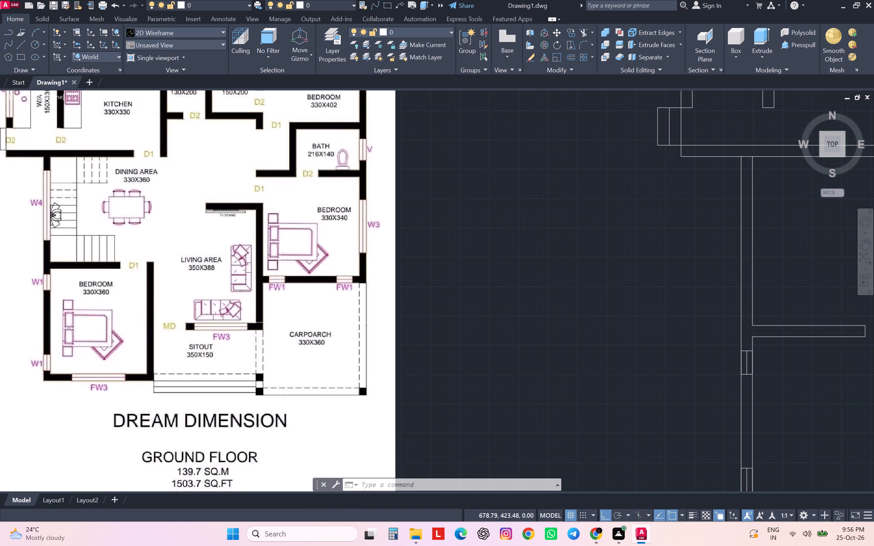
{"action": "scroll", "coordinate": [280, 322], "scroll_direction": "down", "scroll_amount": 1}
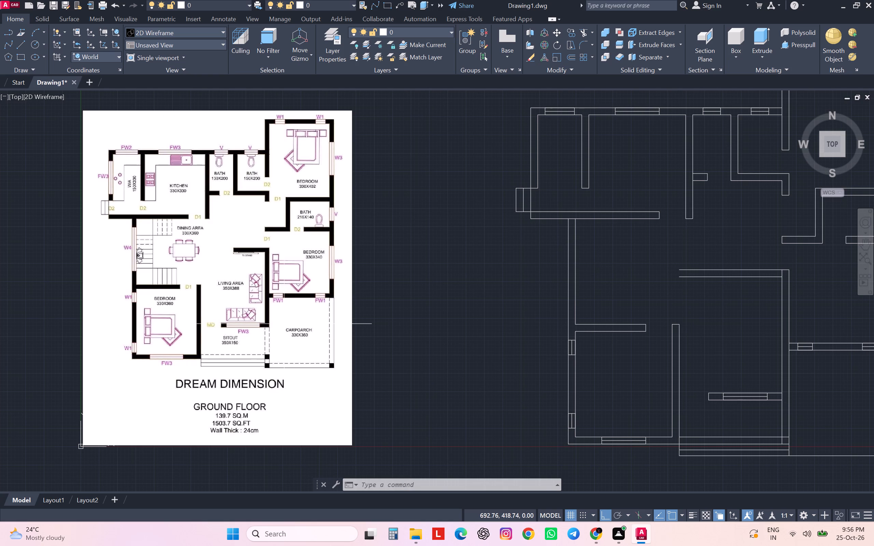
{"action": "middle_click_drag", "start_coordinate": [302, 263], "coordinate": [304, 321]}
{"action": "scroll", "coordinate": [308, 325], "scroll_direction": "up", "scroll_amount": 1}
{"action": "scroll", "coordinate": [304, 325], "scroll_direction": "down", "scroll_amount": 1}
{"action": "middle_click_drag", "start_coordinate": [304, 321], "coordinate": [304, 324]}
{"action": "middle_click_drag", "start_coordinate": [366, 271], "coordinate": [346, 318]}
Rotate the spare w3 block outside the plan to 270 degrees about the midpoint of its bottom edge.
{"action": "left_click_drag", "start_coordinate": [461, 152], "coordinate": [452, 157]}
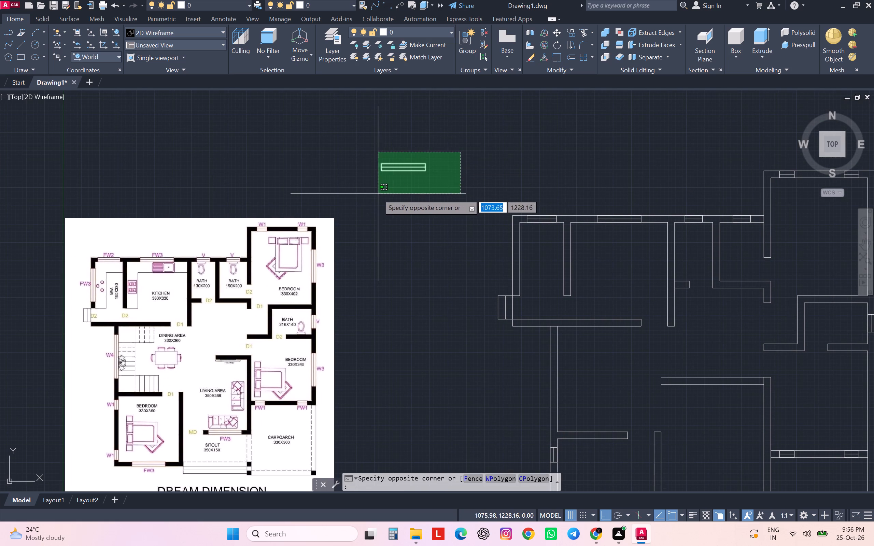
{"action": "left_click", "coordinate": [377, 194]}
{"action": "type", "text": "ro"}
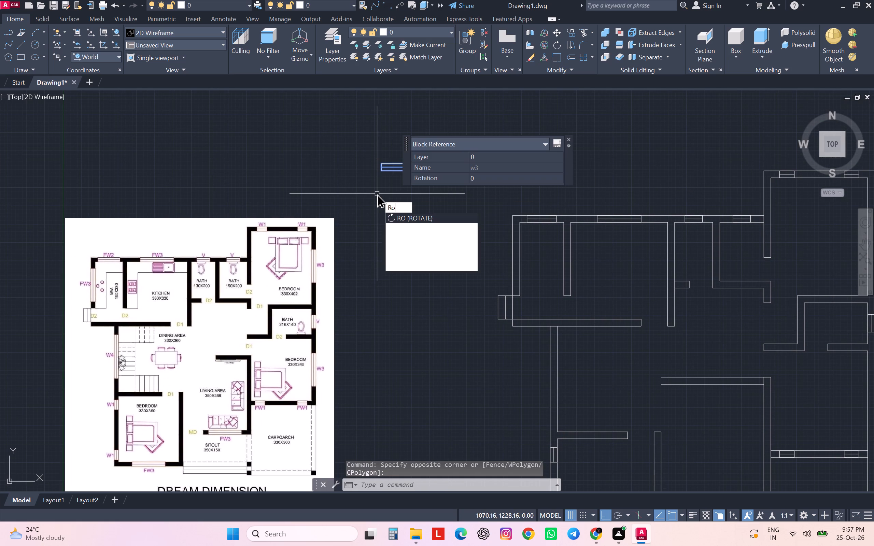
{"action": "key", "text": "Return"}
{"action": "left_click", "coordinate": [403, 171]}
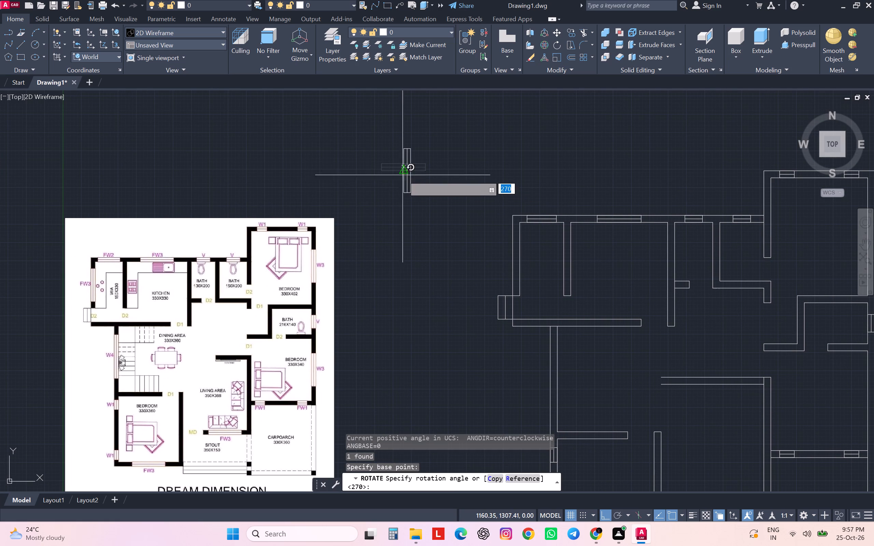
{"action": "left_click", "coordinate": [396, 205]}
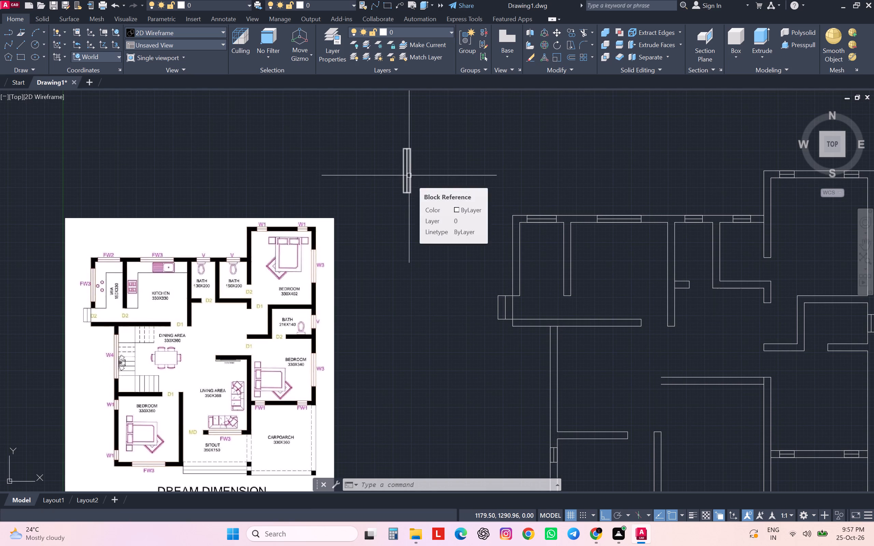
Copy the upright w3 block by its right-edge midpoint to the midpoint of the inner face of the work area's left wall.
{"action": "scroll", "coordinate": [413, 170], "scroll_direction": "up", "scroll_amount": 1}
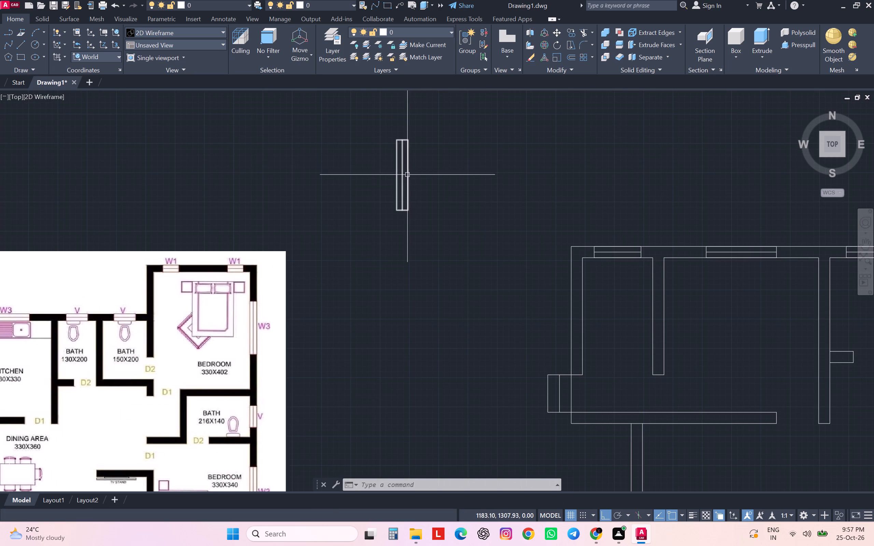
{"action": "left_click", "coordinate": [407, 175]}
{"action": "key", "text": "c"}
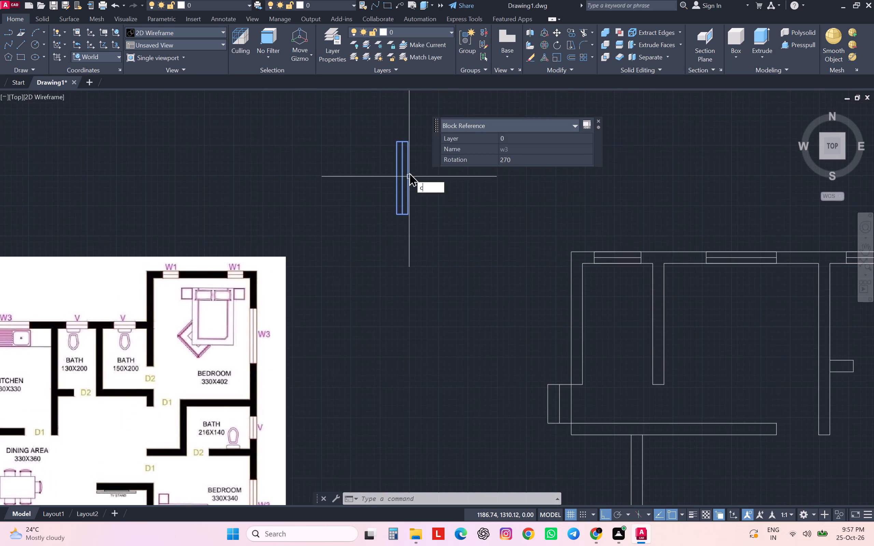
{"action": "key", "text": "o"}
{"action": "key", "text": "Return"}
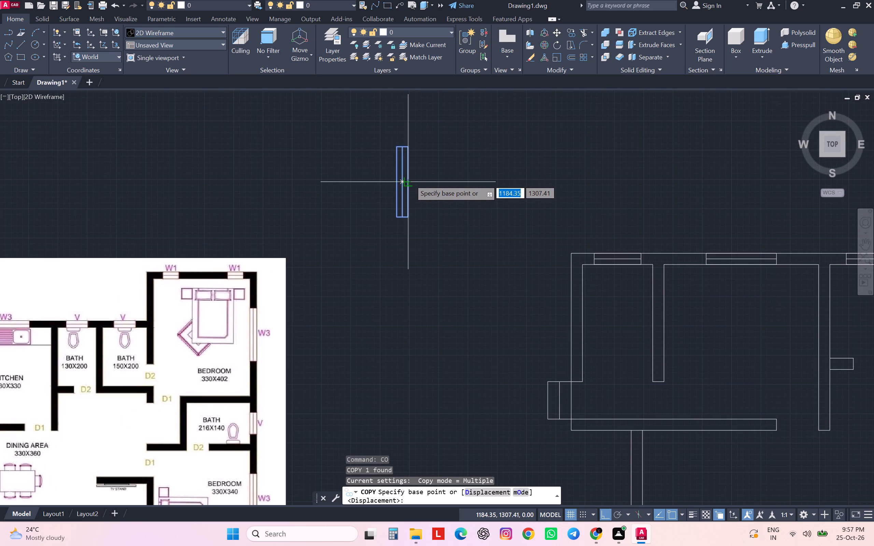
{"action": "left_click", "coordinate": [406, 182]}
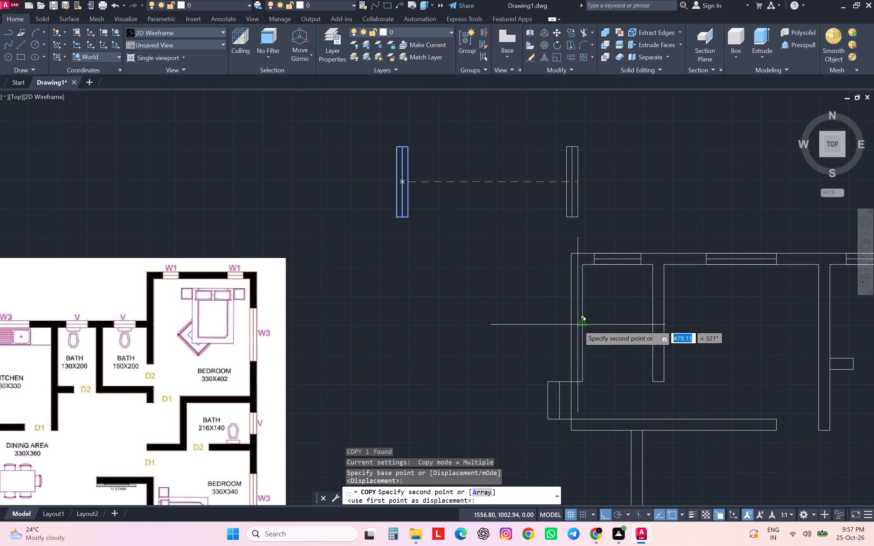
{"action": "left_click", "coordinate": [578, 325]}
Place four spare copies of the upright w3 block in a row in the empty space beyond the plan's upper-right corner.
{"action": "scroll", "coordinate": [584, 198], "scroll_direction": "down", "scroll_amount": 1}
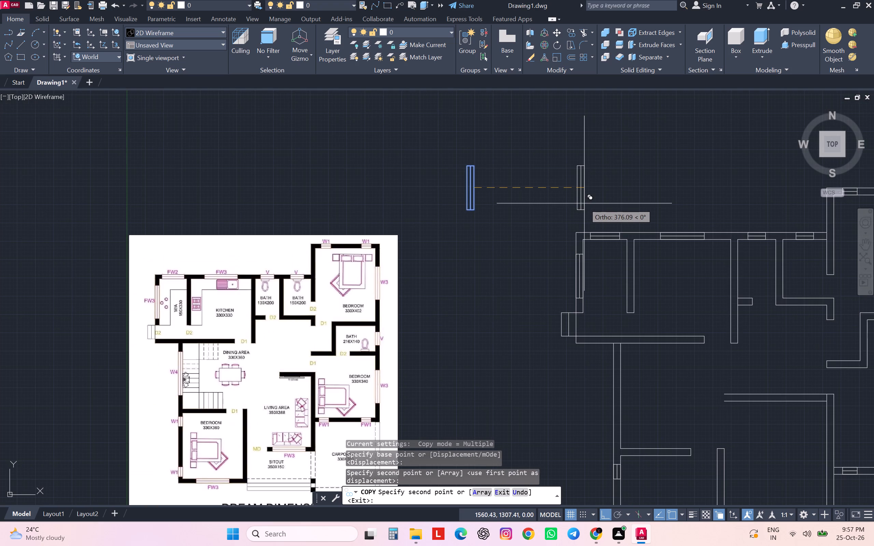
{"action": "middle_click_drag", "start_coordinate": [590, 199], "coordinate": [306, 143]}
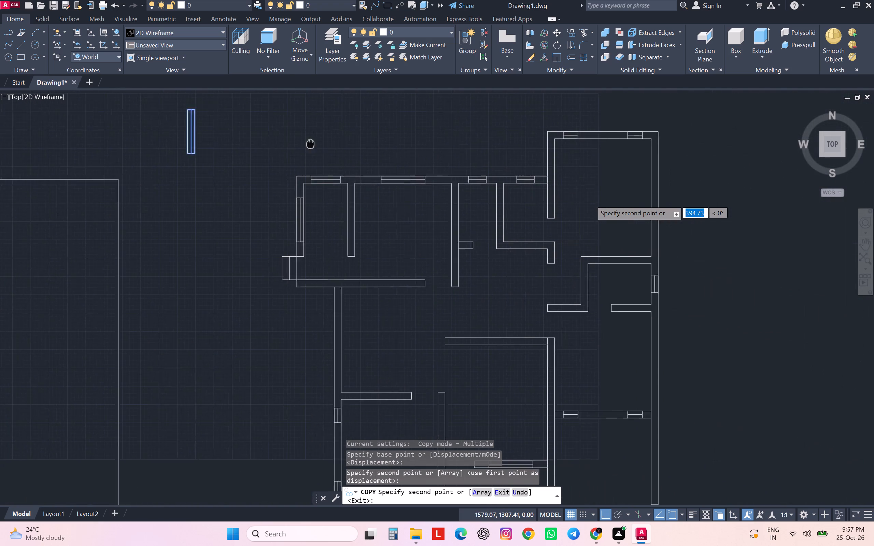
{"action": "middle_click_drag", "start_coordinate": [306, 143], "coordinate": [283, 143]}
{"action": "left_click", "coordinate": [671, 281]}
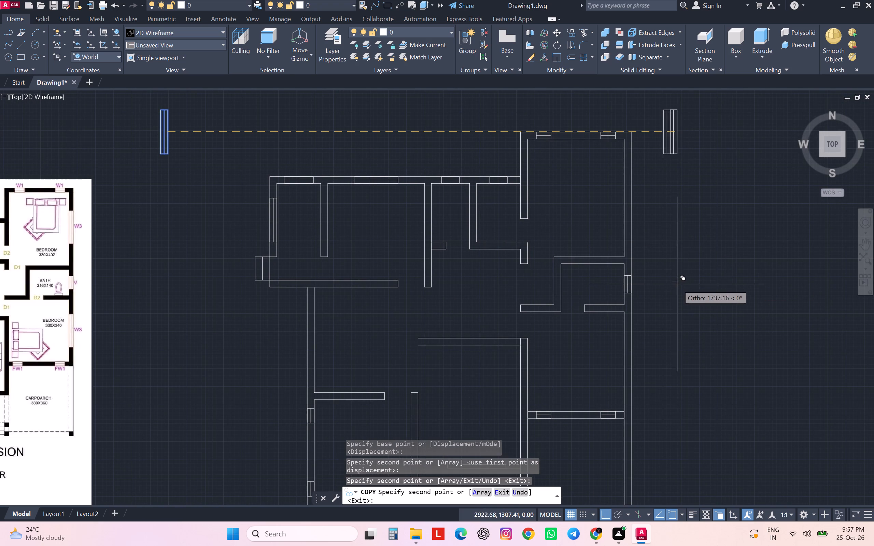
{"action": "left_click", "coordinate": [700, 302]}
{"action": "left_click", "coordinate": [735, 310]}
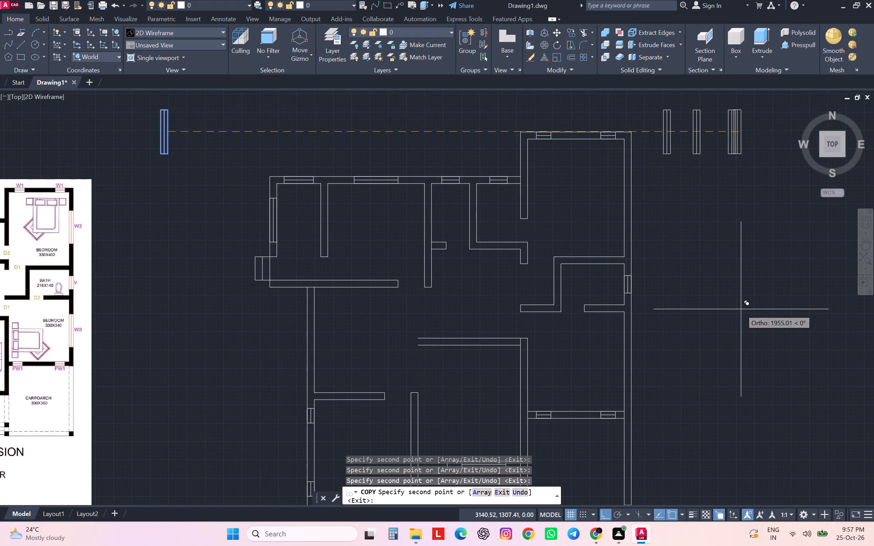
{"action": "left_click", "coordinate": [764, 321]}
{"action": "key", "text": "Escape"}
{"action": "key", "text": "Escape"}
{"action": "key", "text": "Escape"}
{"action": "key", "text": "Escape"}
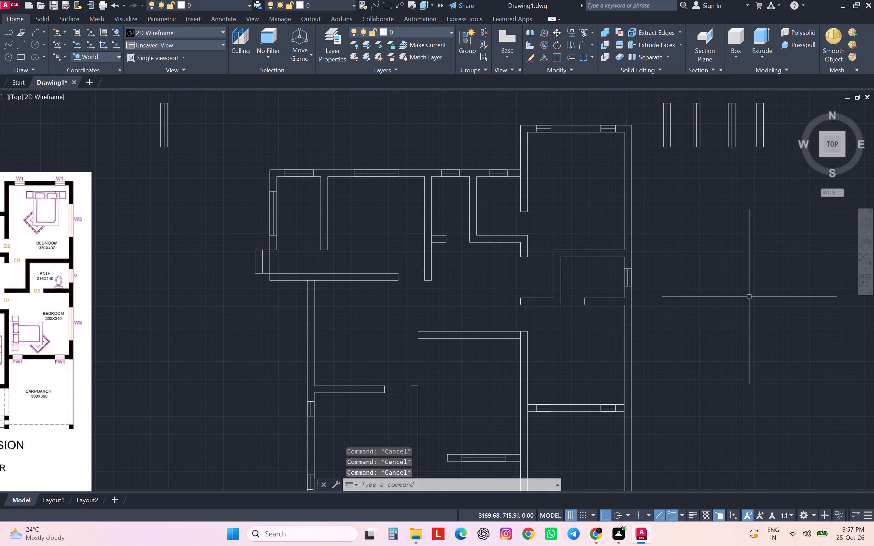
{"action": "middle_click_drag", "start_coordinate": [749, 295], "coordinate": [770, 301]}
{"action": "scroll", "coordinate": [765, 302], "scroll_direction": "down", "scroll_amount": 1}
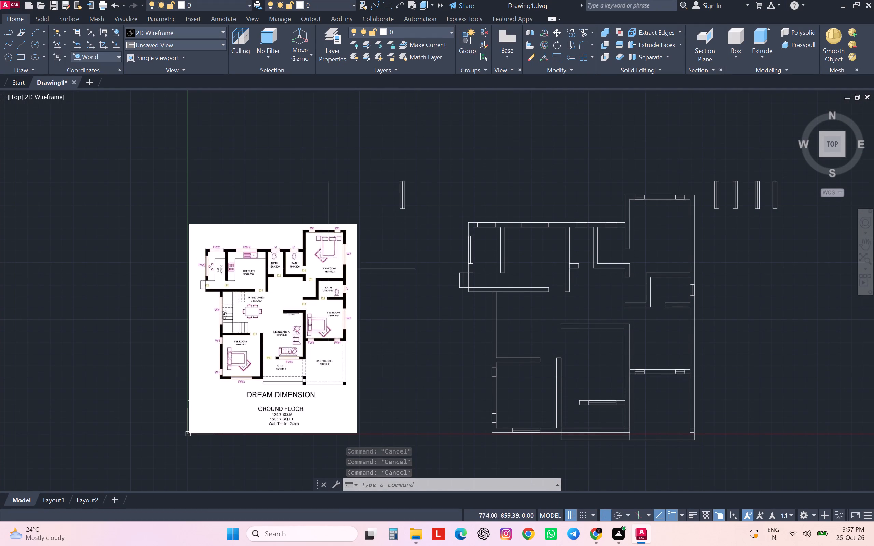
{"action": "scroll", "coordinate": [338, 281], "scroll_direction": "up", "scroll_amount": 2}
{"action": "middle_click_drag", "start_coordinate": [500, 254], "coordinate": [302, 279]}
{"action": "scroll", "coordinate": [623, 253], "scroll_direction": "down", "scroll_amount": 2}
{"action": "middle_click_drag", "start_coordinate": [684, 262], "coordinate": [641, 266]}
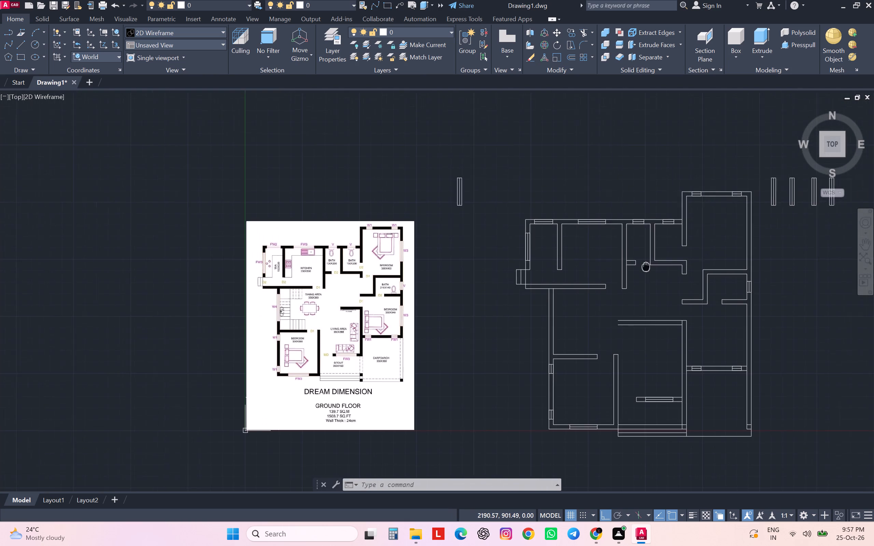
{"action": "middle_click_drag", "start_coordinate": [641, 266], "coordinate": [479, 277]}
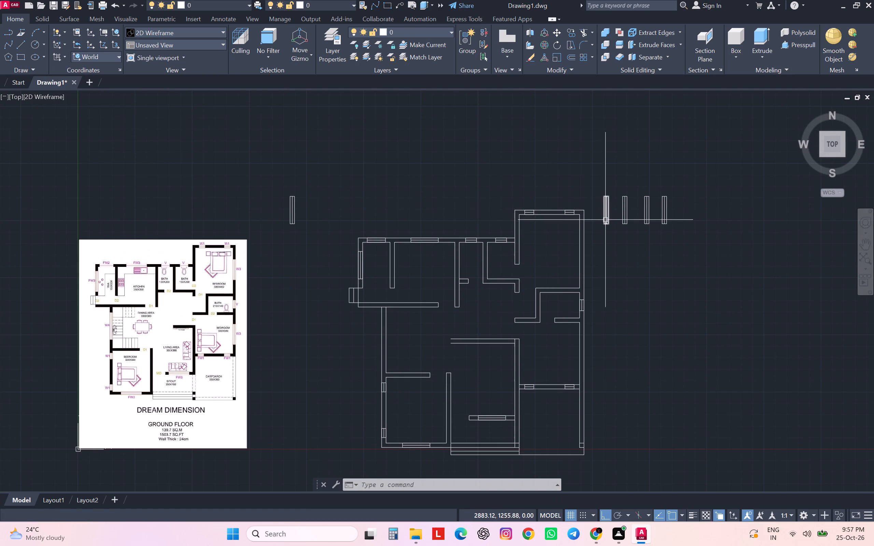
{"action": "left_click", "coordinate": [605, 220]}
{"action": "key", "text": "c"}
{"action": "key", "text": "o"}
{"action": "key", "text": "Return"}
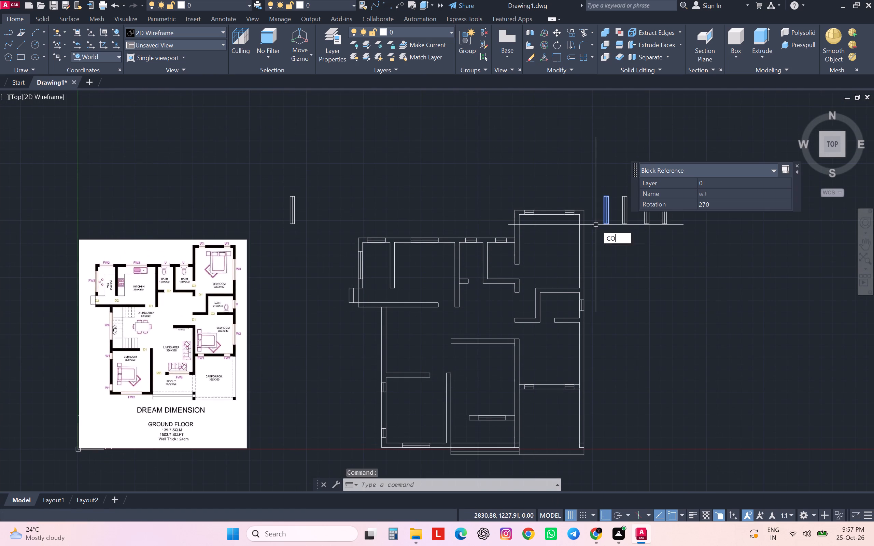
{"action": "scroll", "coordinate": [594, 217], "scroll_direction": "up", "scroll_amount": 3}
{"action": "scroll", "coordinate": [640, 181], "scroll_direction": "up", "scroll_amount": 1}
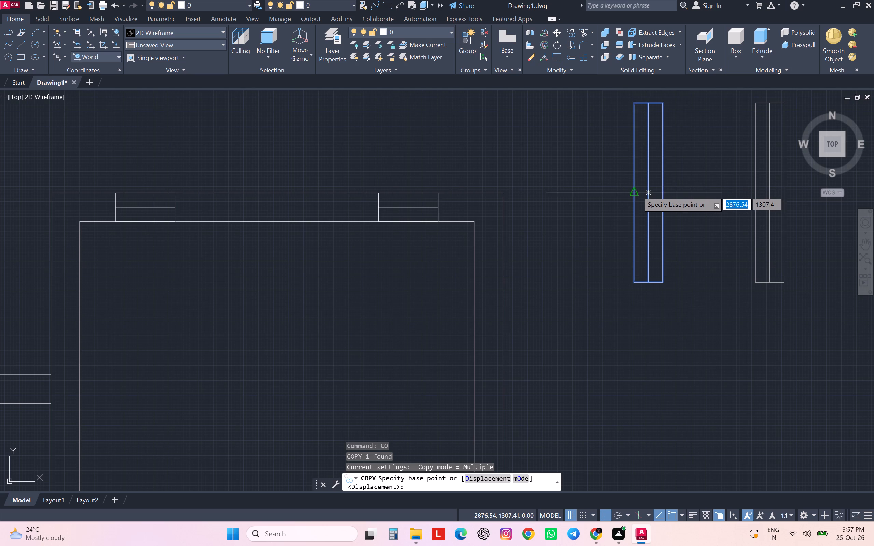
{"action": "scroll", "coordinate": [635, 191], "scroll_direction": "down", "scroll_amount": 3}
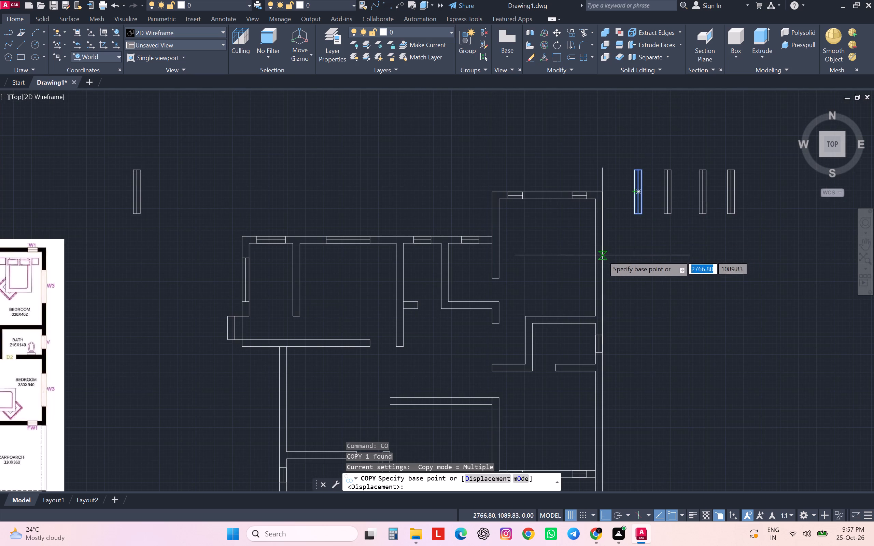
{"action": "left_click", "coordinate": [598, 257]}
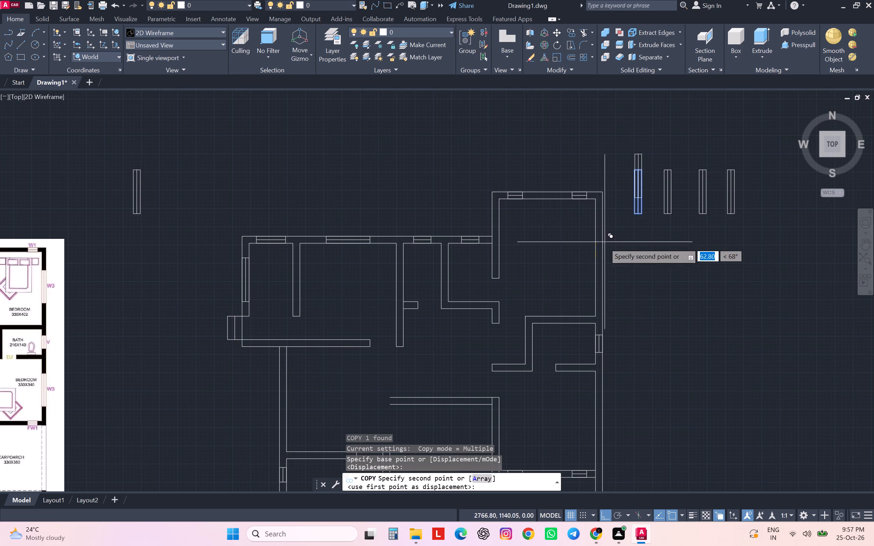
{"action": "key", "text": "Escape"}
Copy the nearest spare upright w3 block by its left-edge midpoint to the inner-face midpoint of the upper-right bedroom's right wall.
{"action": "left_click", "coordinate": [645, 212]}
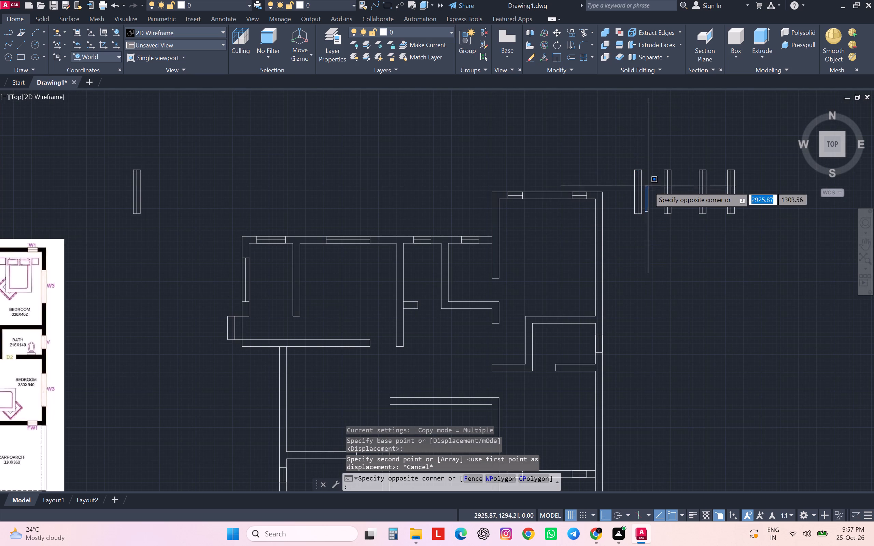
{"action": "left_click", "coordinate": [624, 164]}
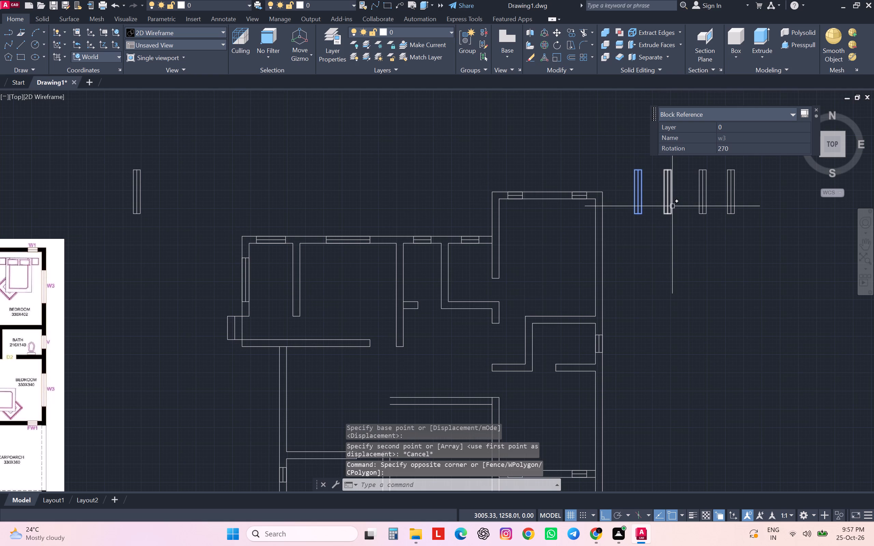
{"action": "key", "text": "c"}
{"action": "key", "text": "o"}
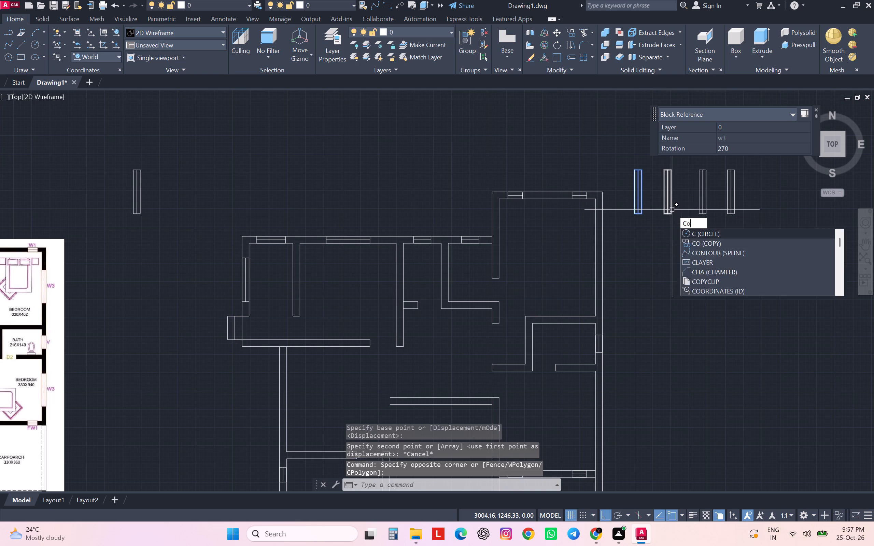
{"action": "key", "text": "Return"}
{"action": "scroll", "coordinate": [668, 206], "scroll_direction": "up", "scroll_amount": 1}
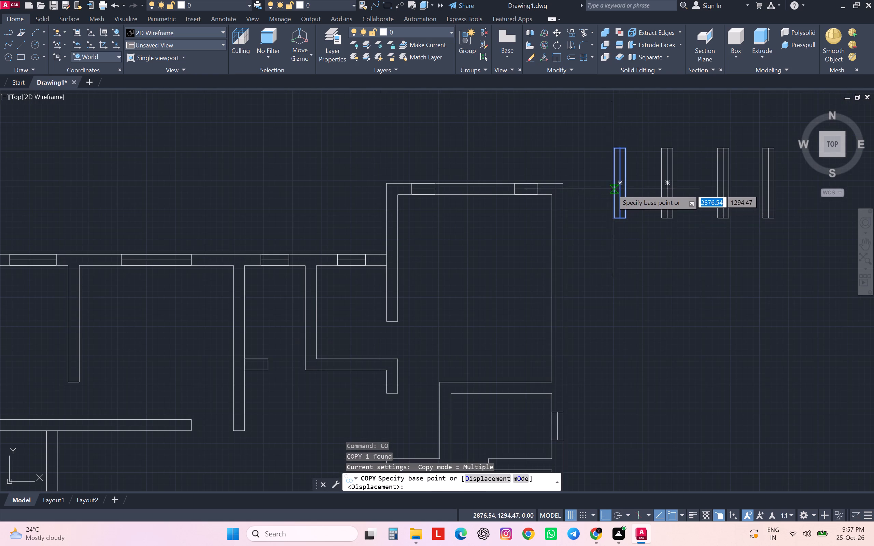
{"action": "left_click", "coordinate": [618, 183]}
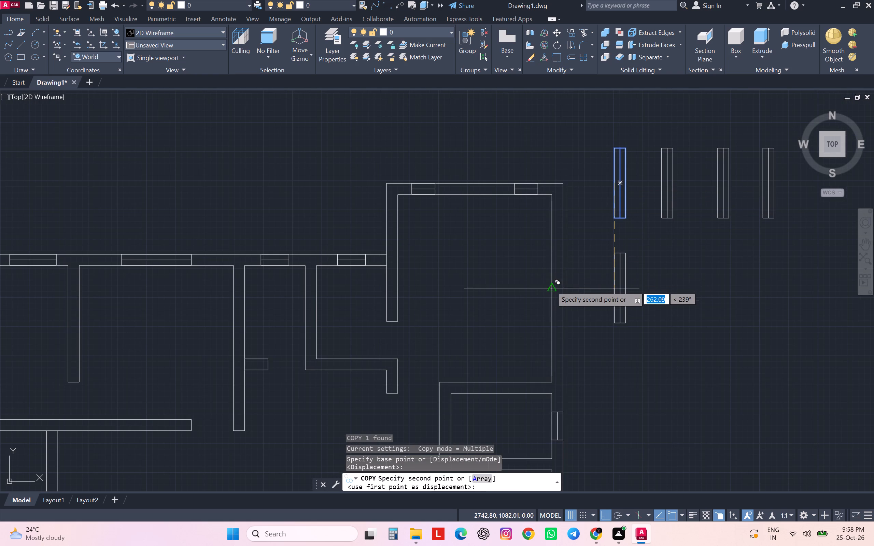
{"action": "left_click", "coordinate": [550, 286]}
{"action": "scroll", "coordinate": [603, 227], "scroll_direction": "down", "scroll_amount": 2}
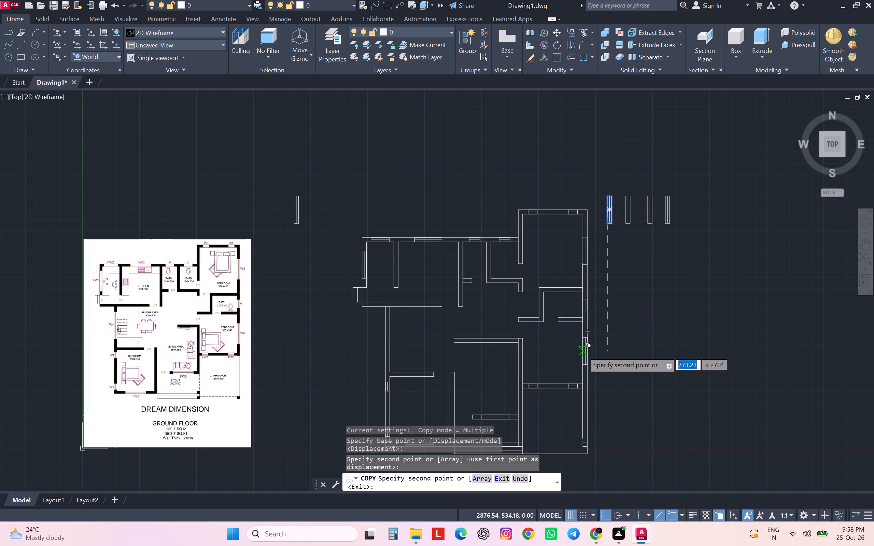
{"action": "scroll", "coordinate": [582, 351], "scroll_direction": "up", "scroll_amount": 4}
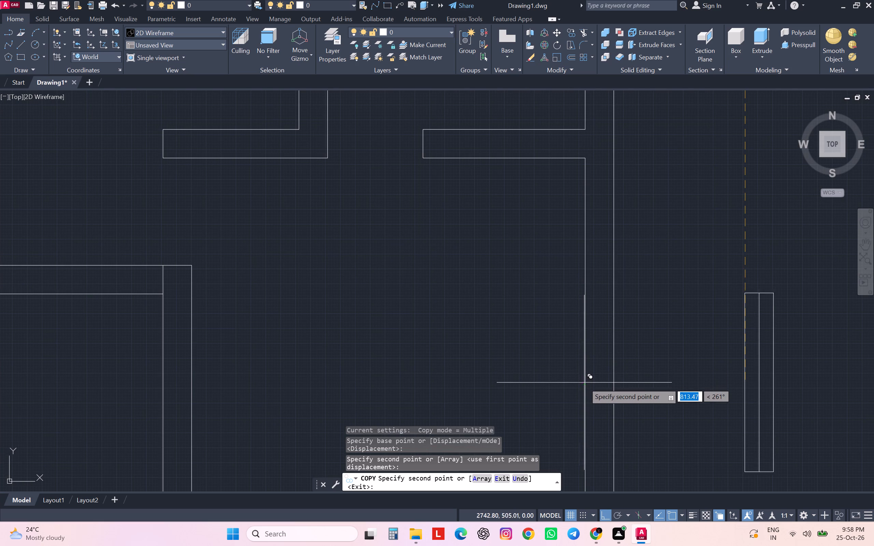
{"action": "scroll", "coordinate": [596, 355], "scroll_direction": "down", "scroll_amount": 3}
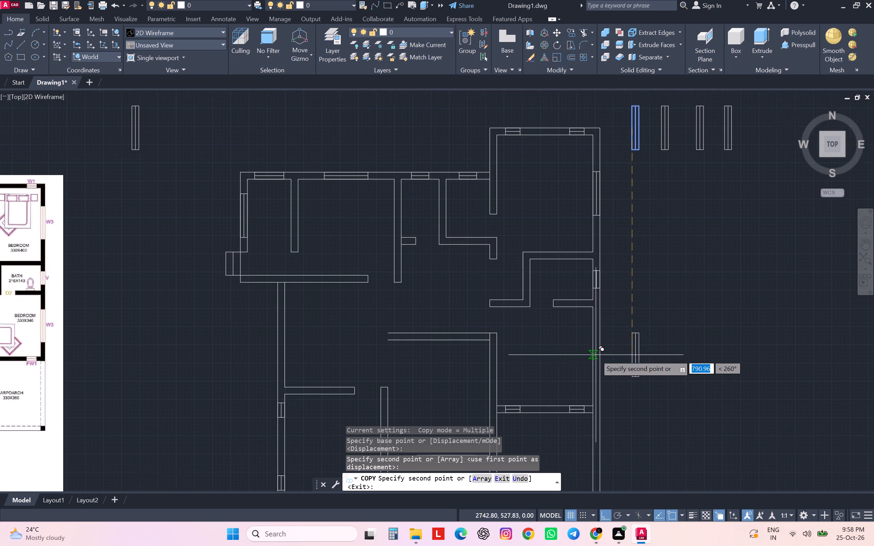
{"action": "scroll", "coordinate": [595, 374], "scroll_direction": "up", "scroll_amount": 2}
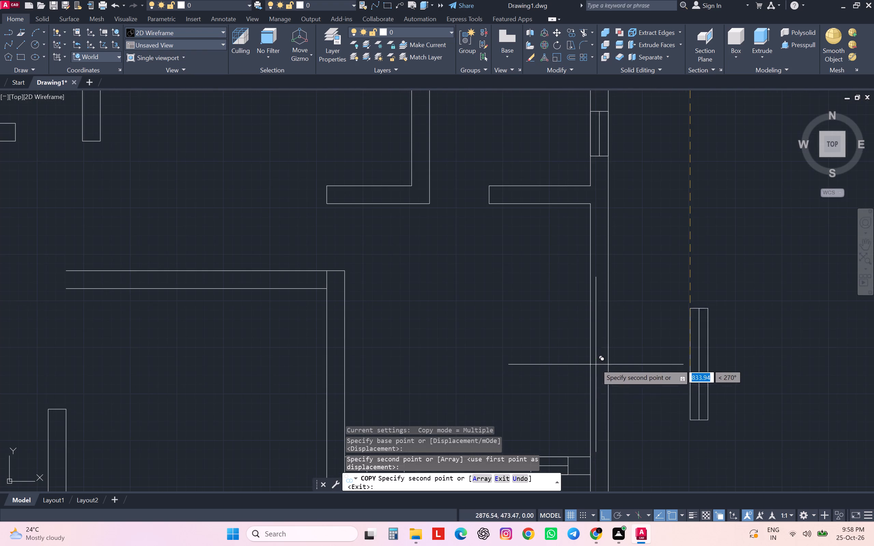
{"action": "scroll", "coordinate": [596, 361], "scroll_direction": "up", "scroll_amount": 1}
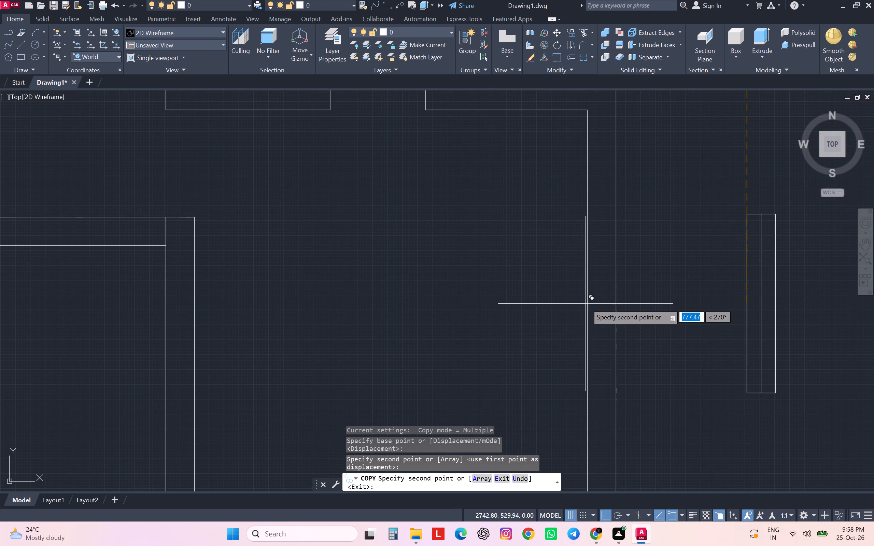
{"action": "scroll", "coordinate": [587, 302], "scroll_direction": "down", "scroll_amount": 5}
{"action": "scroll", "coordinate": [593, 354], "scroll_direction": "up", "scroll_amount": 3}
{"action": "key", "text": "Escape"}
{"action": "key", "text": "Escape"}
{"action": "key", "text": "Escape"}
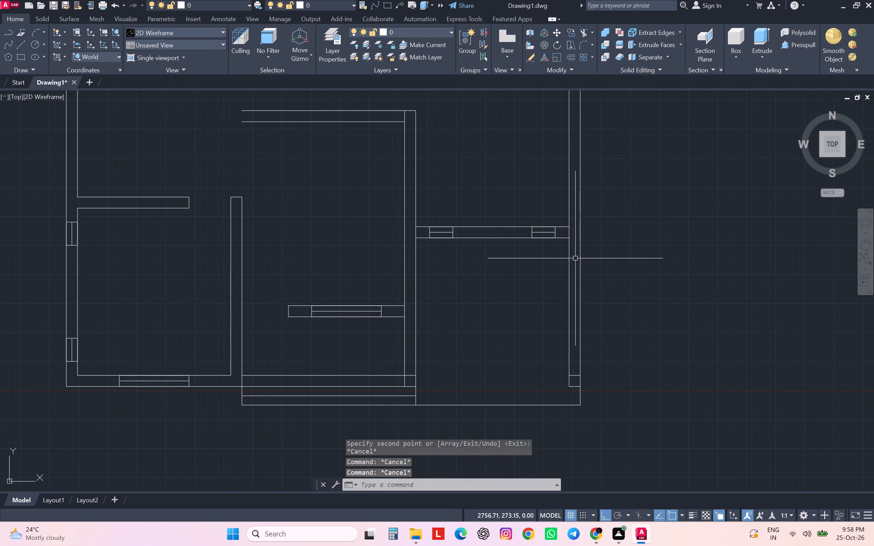
Trim the right outer wall's inner line where the wall between the lower-right bedroom and the car porch joins it.
{"action": "type", "text": "tr"}
{"action": "key", "text": "space"}
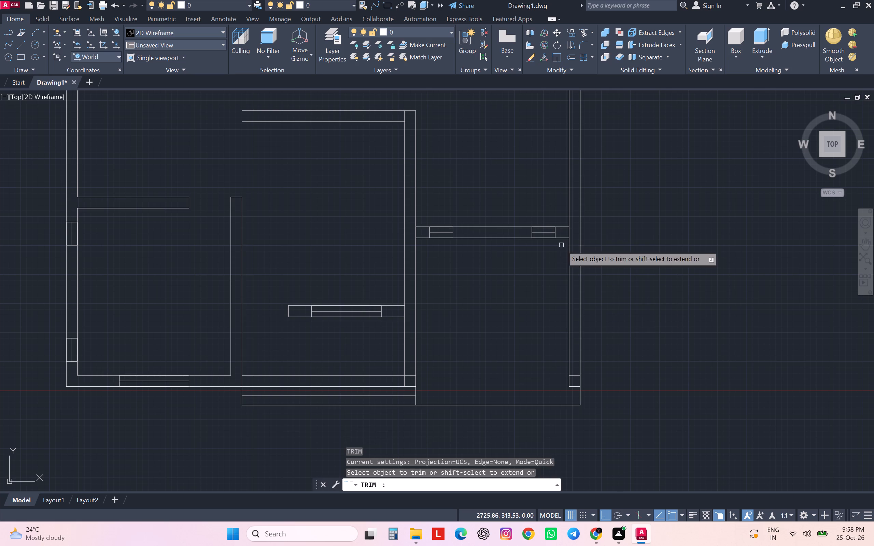
{"action": "left_click", "coordinate": [569, 231]}
{"action": "scroll", "coordinate": [626, 279], "scroll_direction": "down", "scroll_amount": 3}
{"action": "middle_click_drag", "start_coordinate": [626, 278], "coordinate": [584, 305]}
{"action": "key", "text": "Escape"}
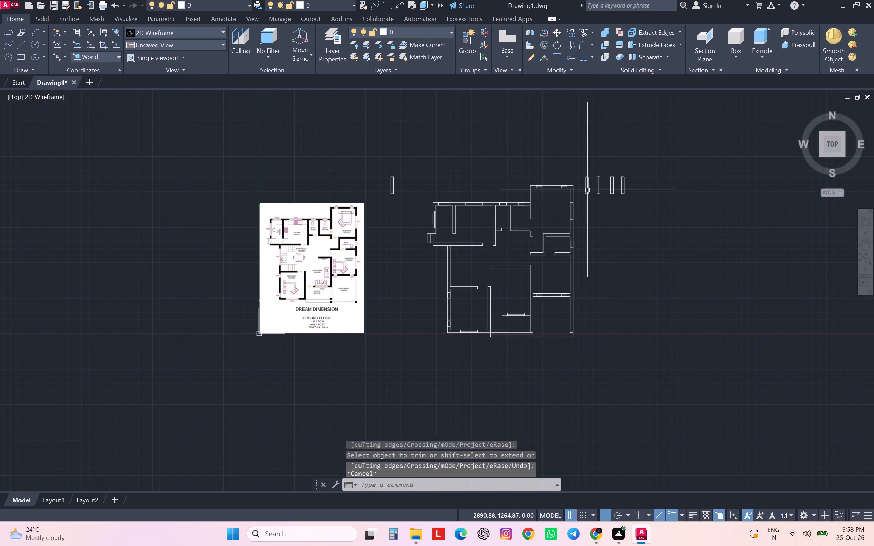
{"action": "key", "text": "Escape"}
{"action": "key", "text": "Escape"}
Move the nearest spare w3 block by its left-edge midpoint to the inner-face midpoint of the 330x340 bedroom's right wall.
{"action": "scroll", "coordinate": [587, 190], "scroll_direction": "up", "scroll_amount": 2}
{"action": "left_click", "coordinate": [587, 190]}
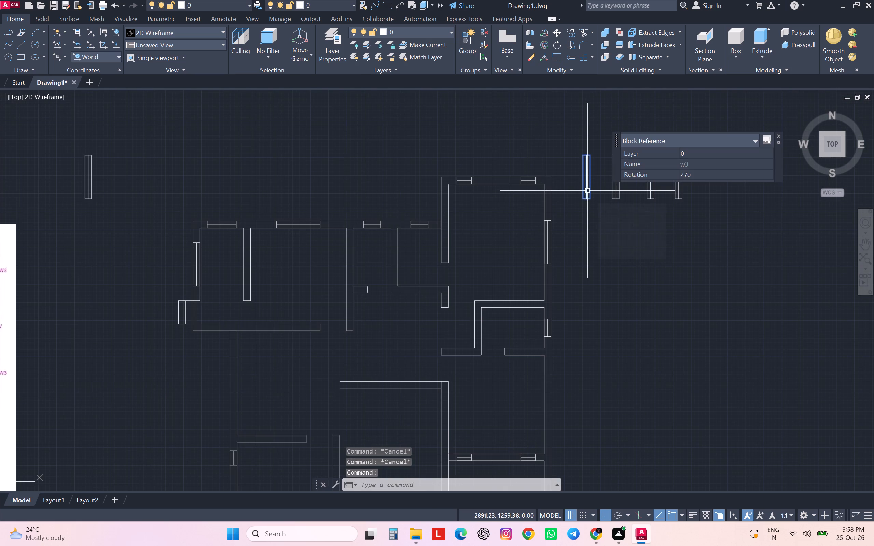
{"action": "key", "text": "m"}
{"action": "key", "text": "Return"}
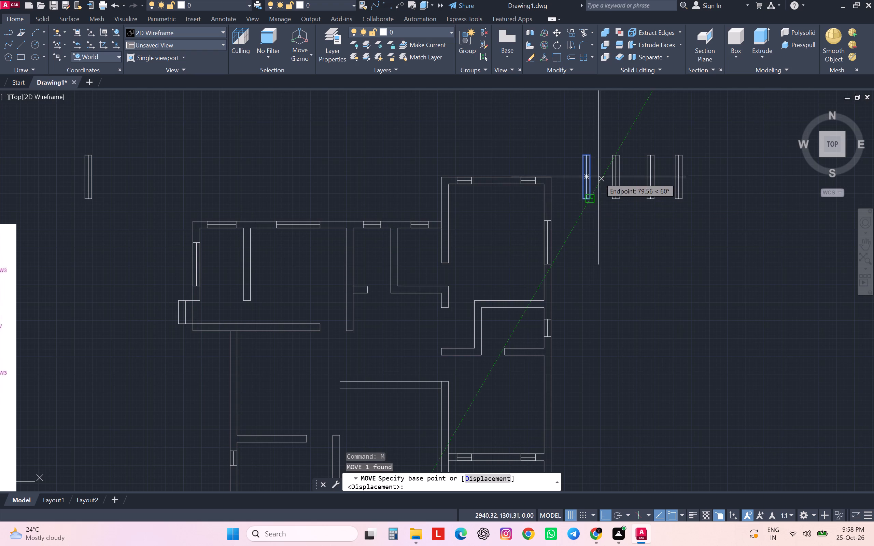
{"action": "scroll", "coordinate": [589, 178], "scroll_direction": "up", "scroll_amount": 1}
{"action": "left_click", "coordinate": [577, 179]}
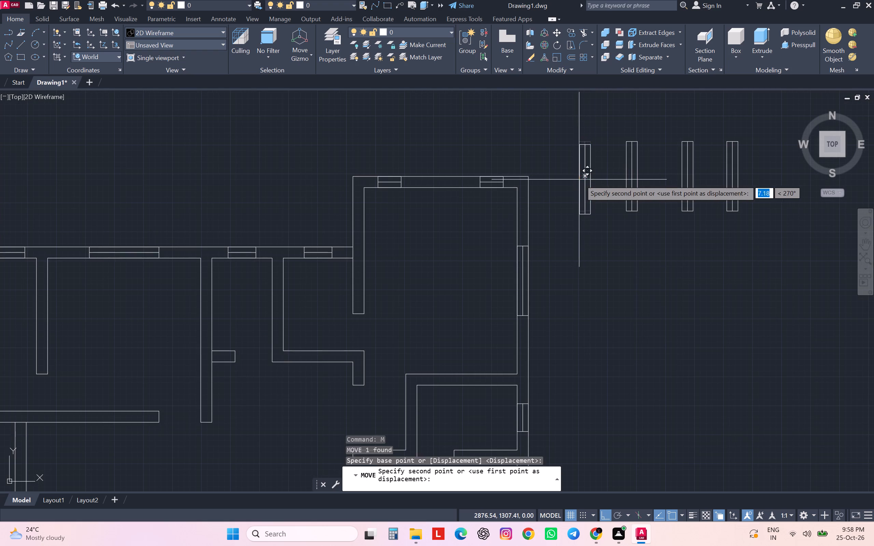
{"action": "scroll", "coordinate": [581, 179], "scroll_direction": "down", "scroll_amount": 3}
{"action": "scroll", "coordinate": [569, 271], "scroll_direction": "up", "scroll_amount": 3}
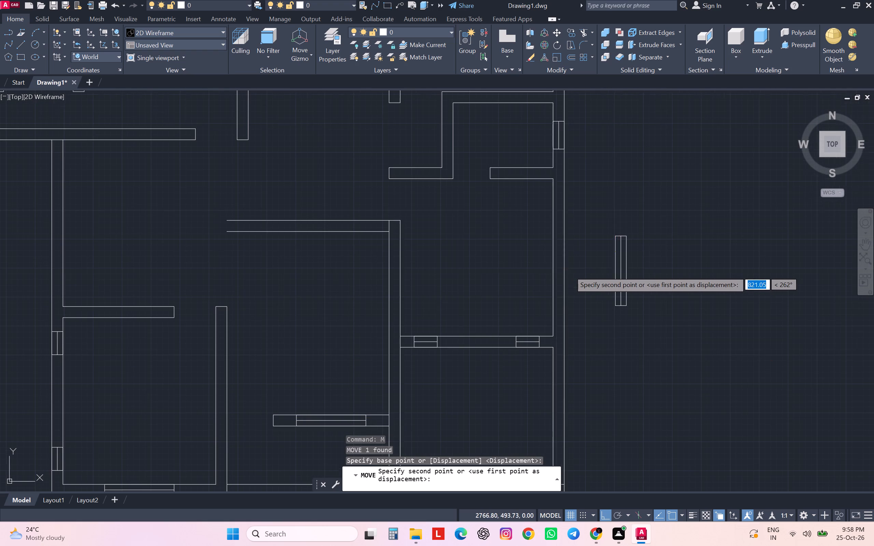
{"action": "left_click", "coordinate": [555, 256]}
{"action": "scroll", "coordinate": [682, 278], "scroll_direction": "down", "scroll_amount": 1}
{"action": "key", "text": "Escape"}
{"action": "key", "text": "Escape"}
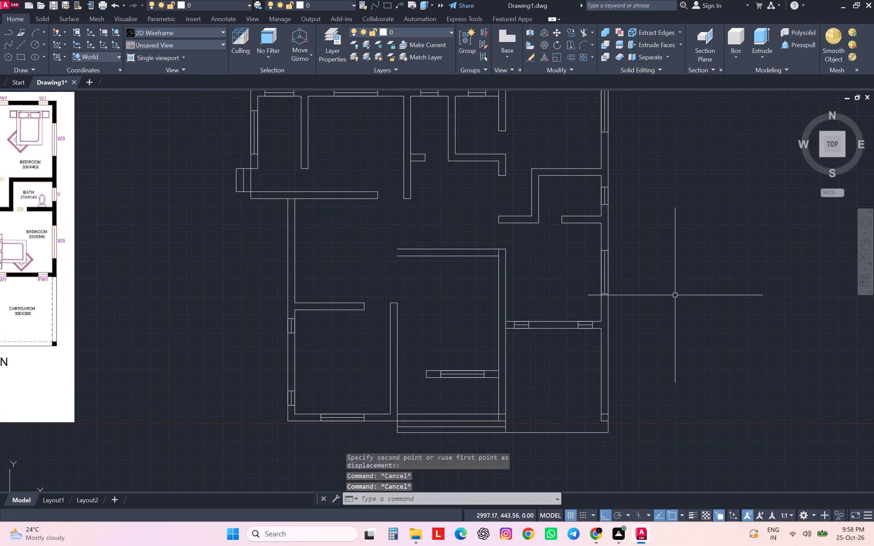
{"action": "key", "text": "Escape"}
{"action": "key", "text": "Escape"}
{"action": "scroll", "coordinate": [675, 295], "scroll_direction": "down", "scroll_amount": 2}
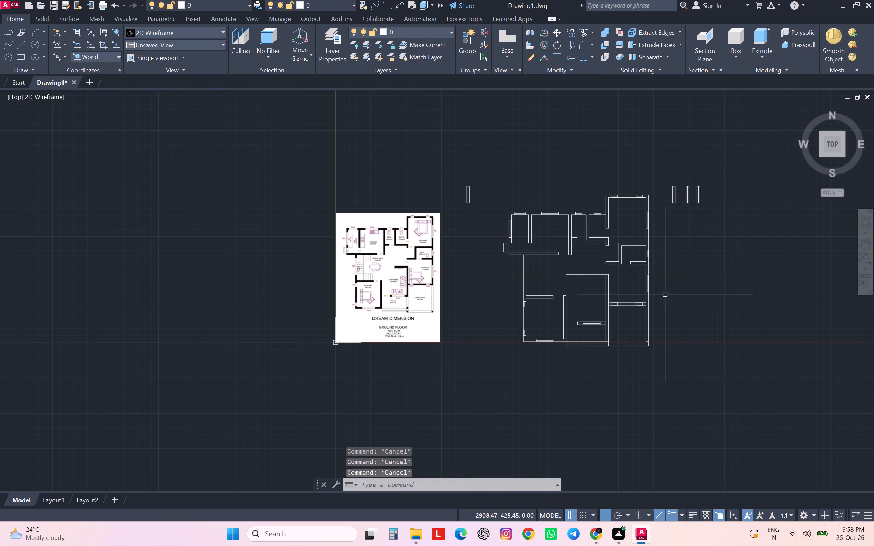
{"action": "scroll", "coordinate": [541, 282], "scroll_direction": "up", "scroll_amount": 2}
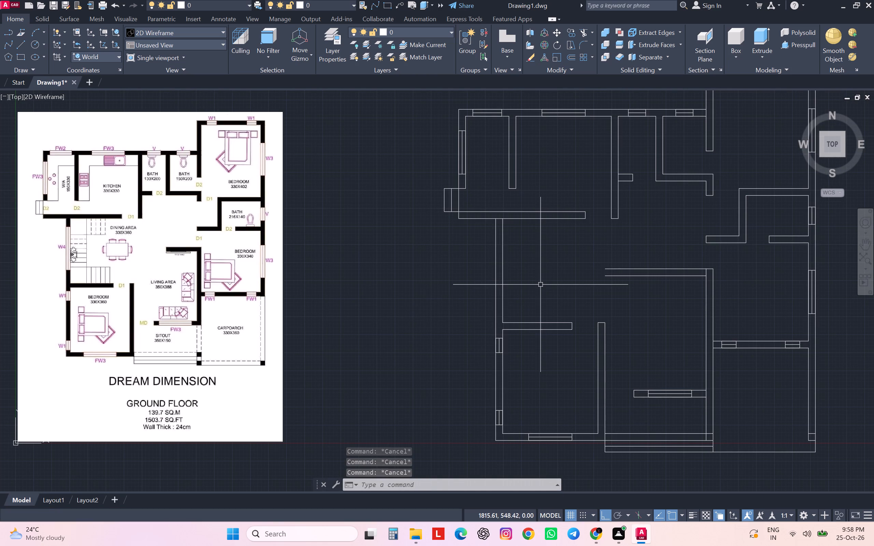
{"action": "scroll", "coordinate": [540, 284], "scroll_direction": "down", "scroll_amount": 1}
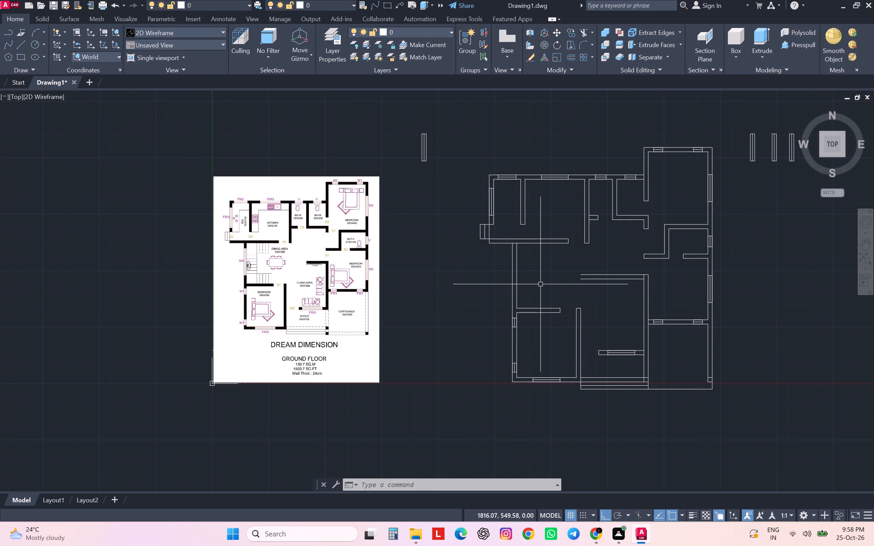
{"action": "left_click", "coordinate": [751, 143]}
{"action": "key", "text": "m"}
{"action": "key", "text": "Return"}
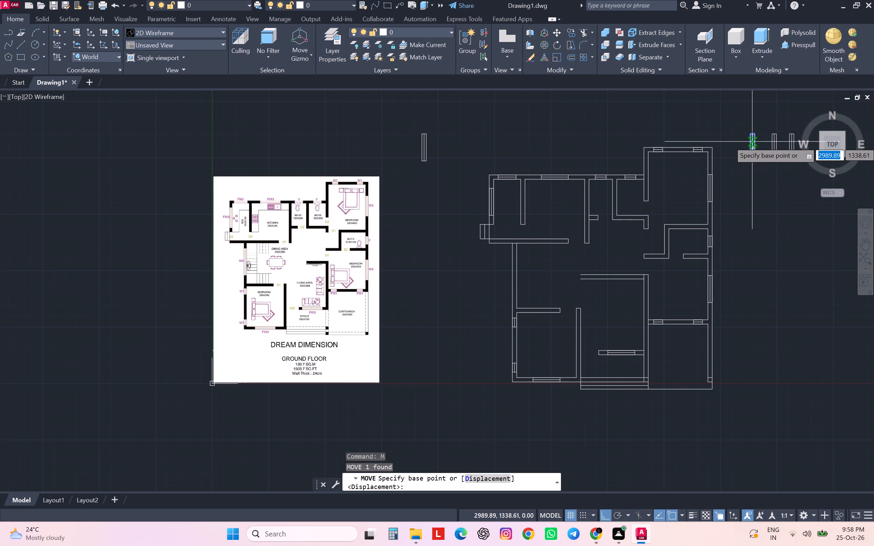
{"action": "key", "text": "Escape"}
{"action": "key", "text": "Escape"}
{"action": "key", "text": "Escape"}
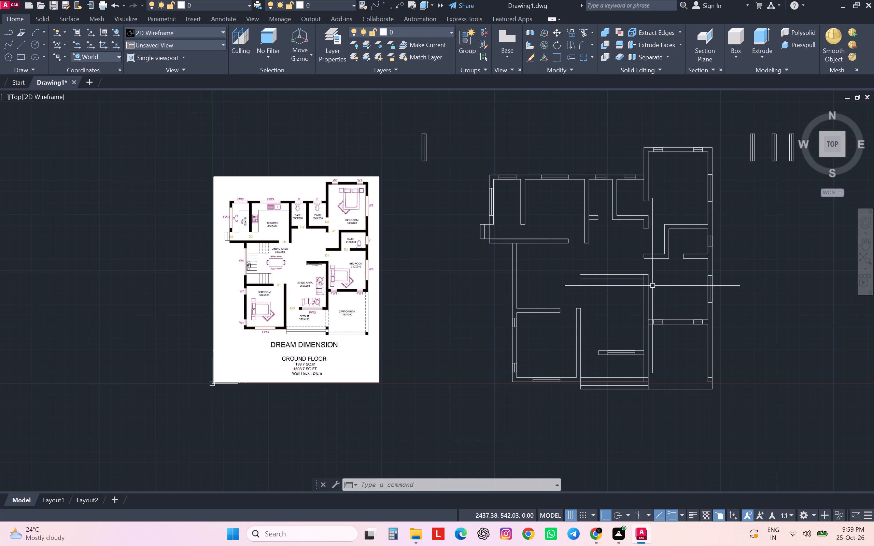
Offset the inner line of the living area's right wall 150 cm into the living area.
{"action": "left_click", "coordinate": [644, 289]}
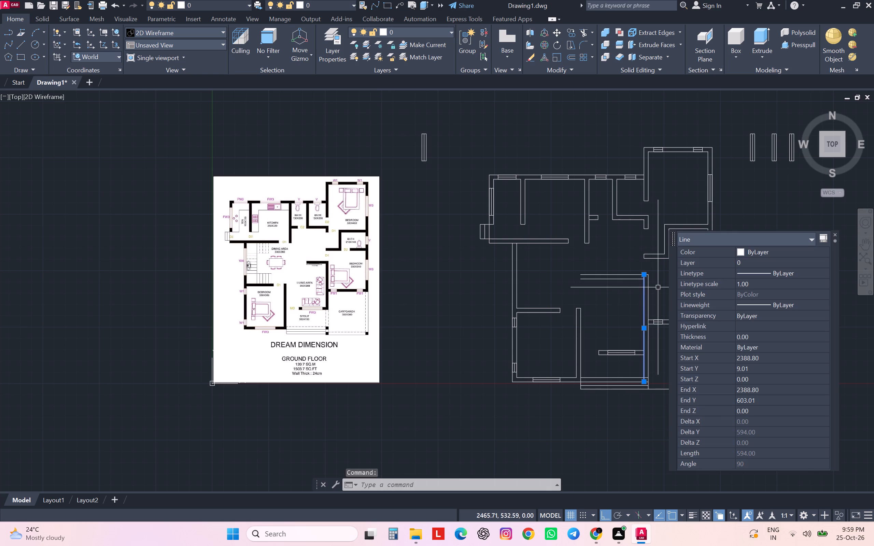
{"action": "key", "text": "o"}
{"action": "key", "text": "Return"}
{"action": "type", "text": "150"}
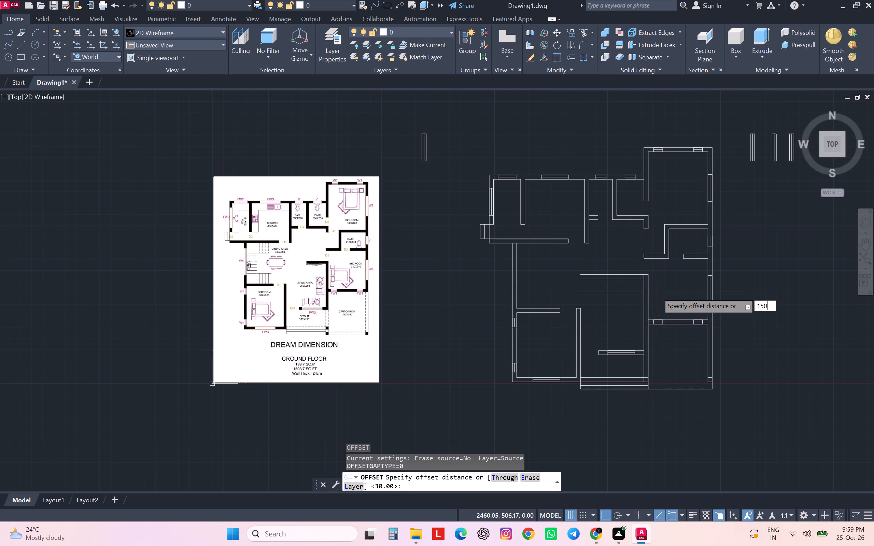
{"action": "key", "text": "Return"}
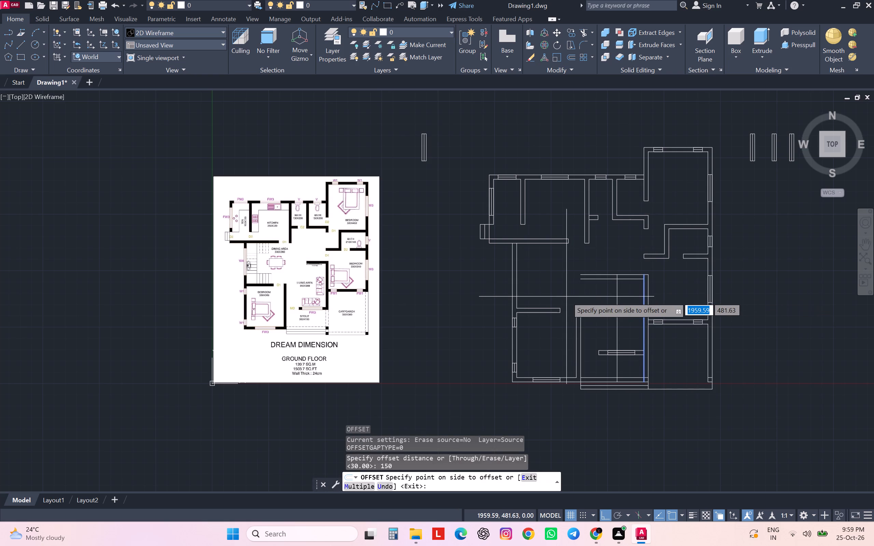
{"action": "left_click", "coordinate": [566, 297]}
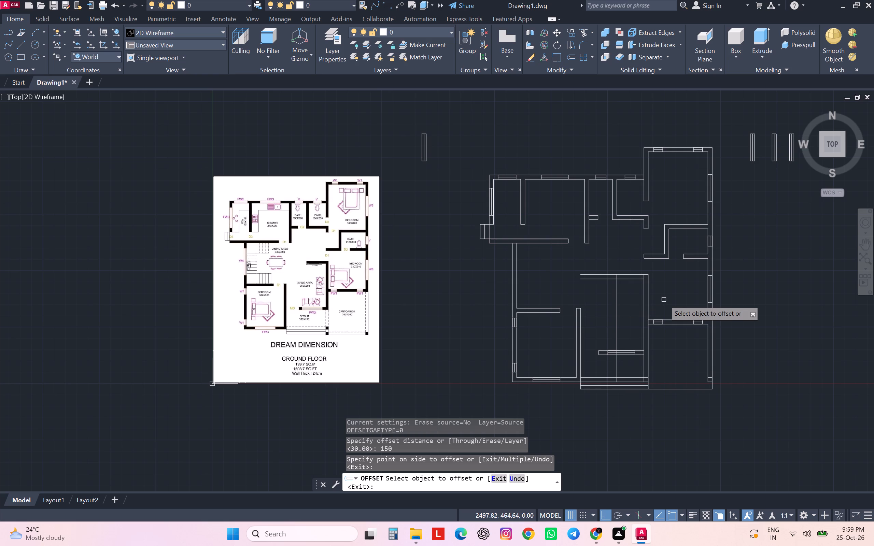
{"action": "key", "text": "Escape"}
{"action": "key", "text": "Escape"}
{"action": "key", "text": "Escape"}
{"action": "key", "text": "Escape"}
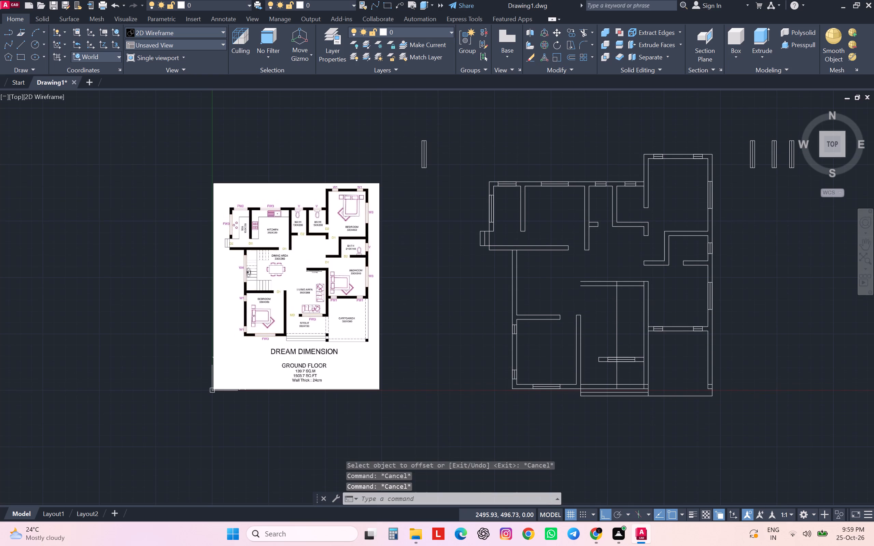
Trim both lines of the living area's top wall back to the 150 cm offset line.
{"action": "type", "text": "tr"}
{"action": "key", "text": "Return"}
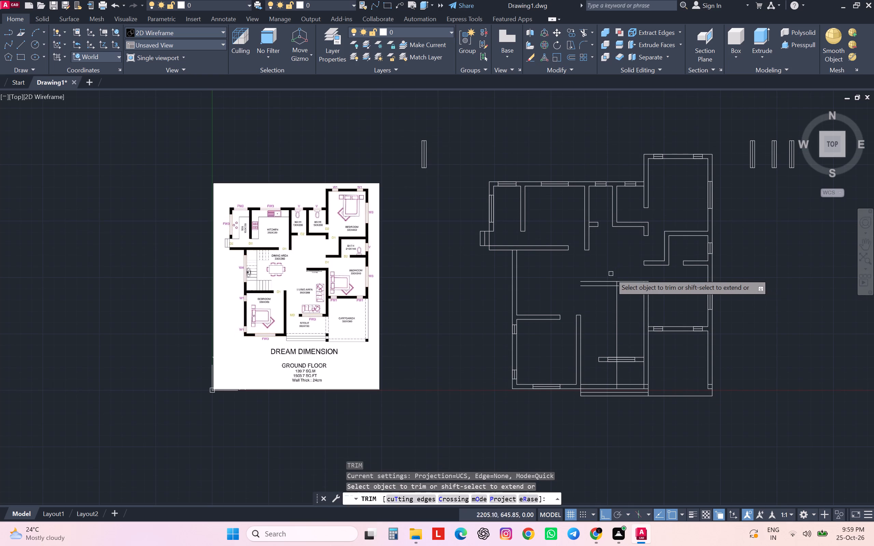
{"action": "left_click", "coordinate": [609, 274]}
{"action": "left_click", "coordinate": [600, 292]}
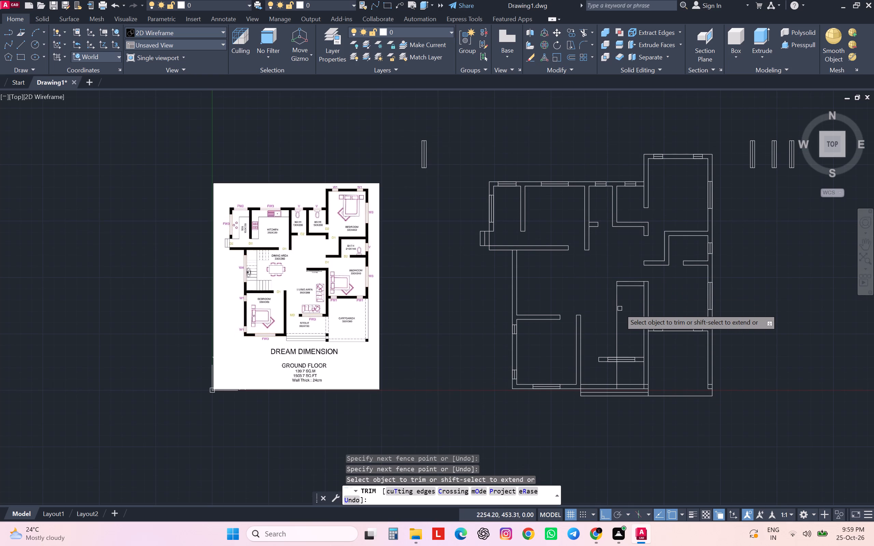
Trim away the offset line below the living area's top wall, through the sitout wall and down to the entrance steps.
{"action": "left_click", "coordinate": [619, 308]}
{"action": "scroll", "coordinate": [615, 370], "scroll_direction": "up", "scroll_amount": 3}
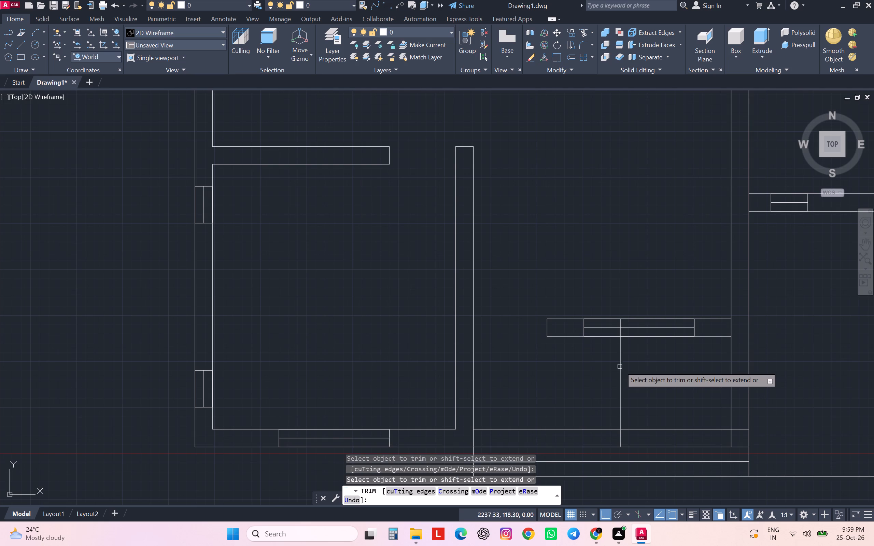
{"action": "left_click", "coordinate": [622, 365]}
{"action": "scroll", "coordinate": [621, 334], "scroll_direction": "up", "scroll_amount": 5}
{"action": "left_click", "coordinate": [620, 314]}
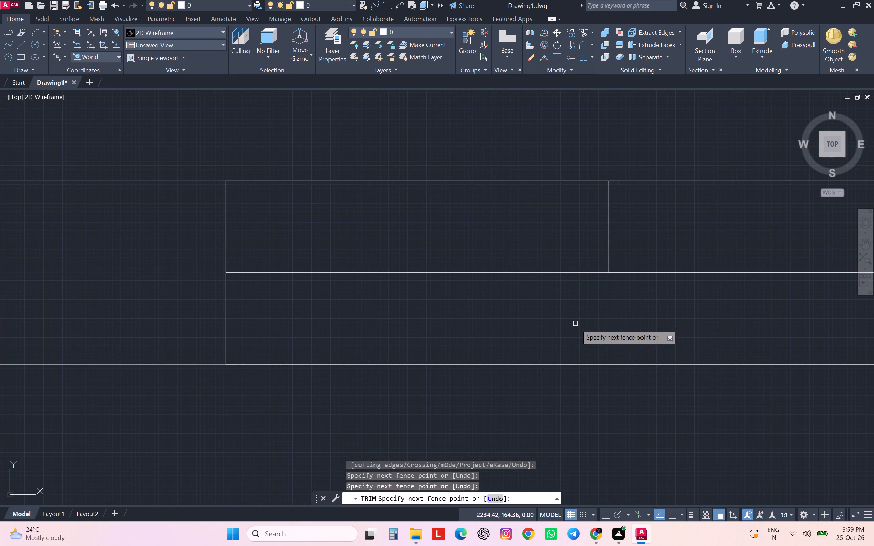
{"action": "left_click", "coordinate": [575, 324]}
{"action": "left_click_drag", "start_coordinate": [650, 235], "coordinate": [647, 235]}
{"action": "left_click", "coordinate": [567, 232]}
{"action": "scroll", "coordinate": [568, 231], "scroll_direction": "down", "scroll_amount": 4}
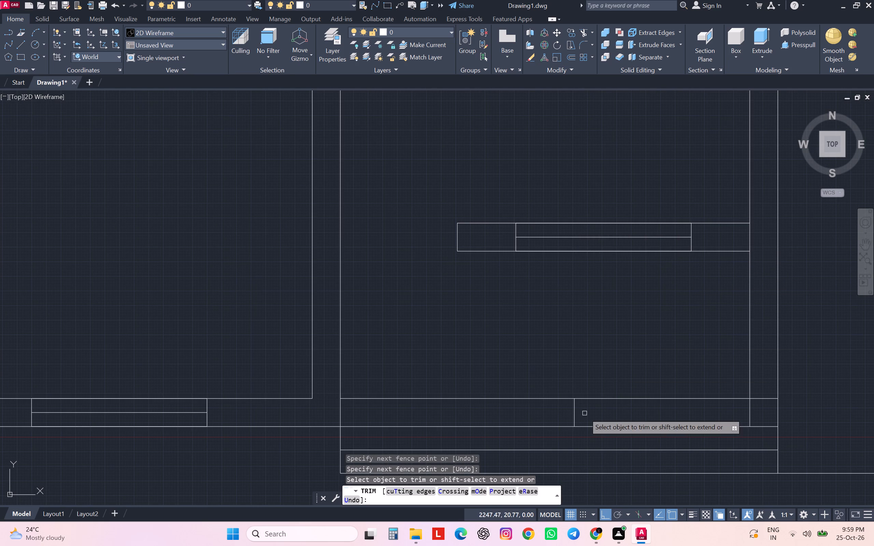
{"action": "left_click", "coordinate": [585, 414]}
{"action": "left_click", "coordinate": [560, 418]}
{"action": "scroll", "coordinate": [583, 378], "scroll_direction": "down", "scroll_amount": 5}
{"action": "scroll", "coordinate": [603, 314], "scroll_direction": "up", "scroll_amount": 2}
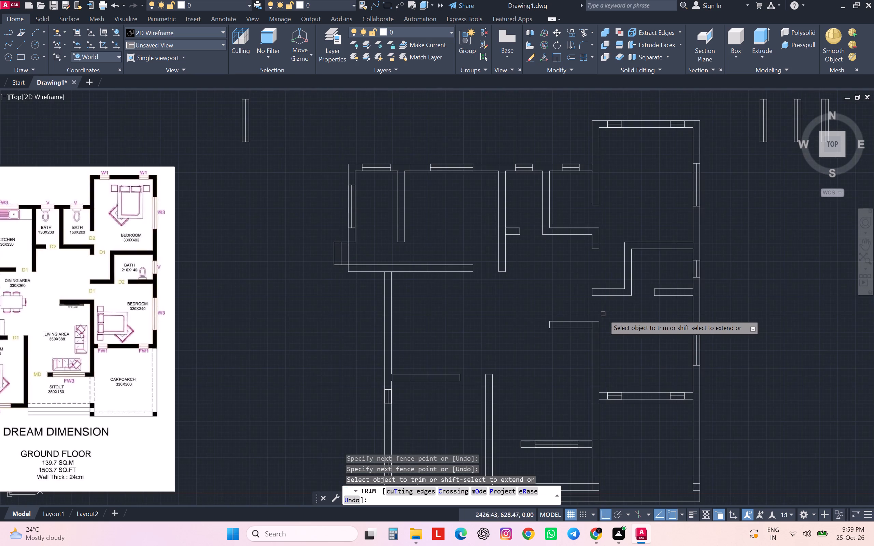
Trim the leftover lines inside the living area's top-right wall corner and where the bedroom–car porch wall meets its right wall.
{"action": "scroll", "coordinate": [598, 326], "scroll_direction": "up", "scroll_amount": 3}
{"action": "left_click", "coordinate": [579, 324]}
{"action": "left_click", "coordinate": [533, 332]}
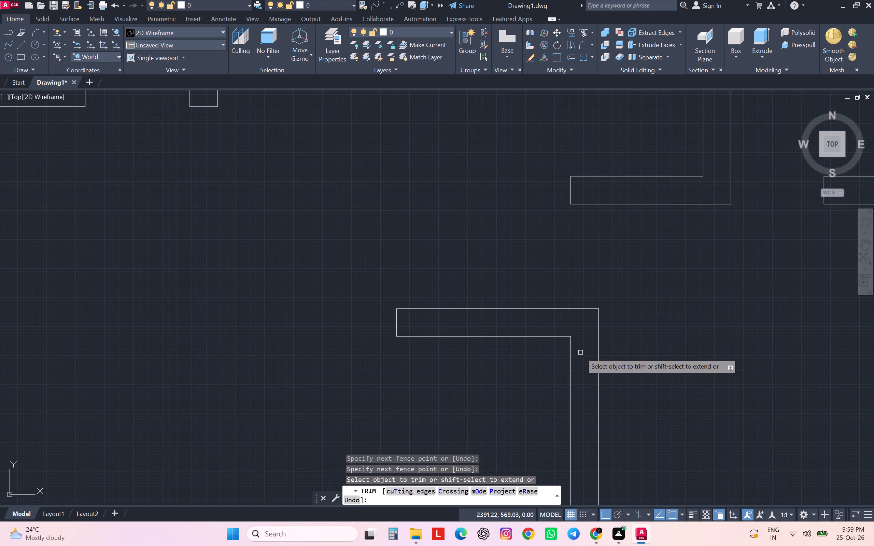
{"action": "scroll", "coordinate": [587, 352], "scroll_direction": "down", "scroll_amount": 4}
{"action": "middle_click_drag", "start_coordinate": [620, 410], "coordinate": [625, 384]}
{"action": "scroll", "coordinate": [602, 363], "scroll_direction": "up", "scroll_amount": 4}
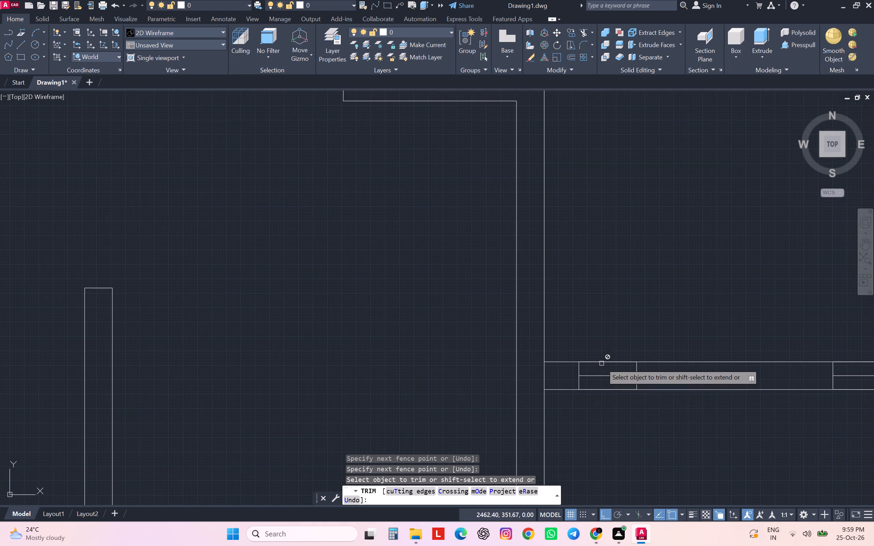
{"action": "left_click", "coordinate": [559, 381]}
{"action": "left_click", "coordinate": [539, 372]}
Trim the wall line across the junction with the short wall stub at the bottom of the 130x200 bath.
{"action": "scroll", "coordinate": [559, 351], "scroll_direction": "down", "scroll_amount": 5}
{"action": "scroll", "coordinate": [531, 390], "scroll_direction": "up", "scroll_amount": 3}
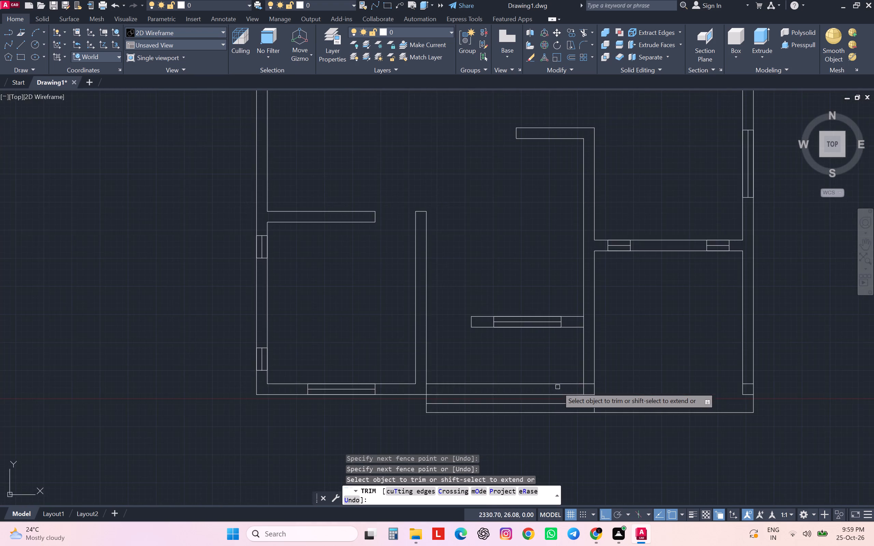
{"action": "scroll", "coordinate": [558, 387], "scroll_direction": "down", "scroll_amount": 3}
{"action": "scroll", "coordinate": [488, 346], "scroll_direction": "up", "scroll_amount": 2}
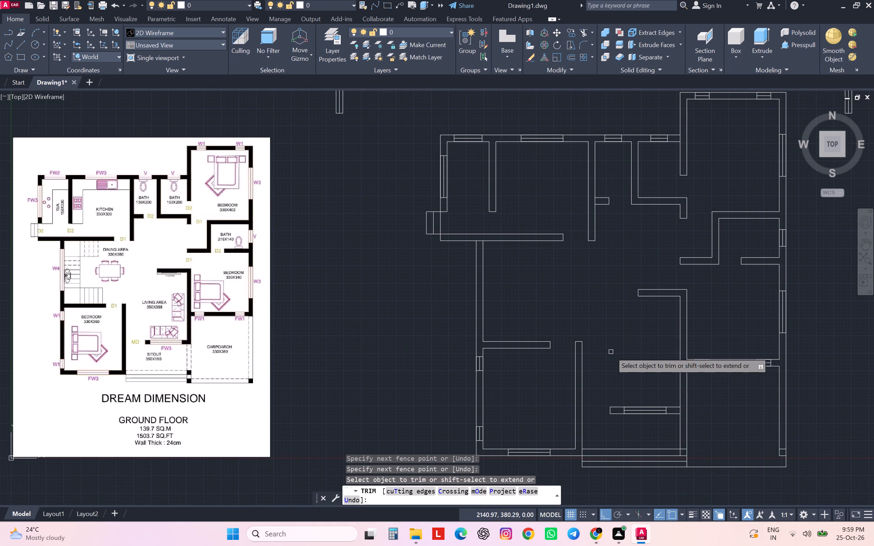
{"action": "middle_click_drag", "start_coordinate": [611, 352], "coordinate": [545, 381]}
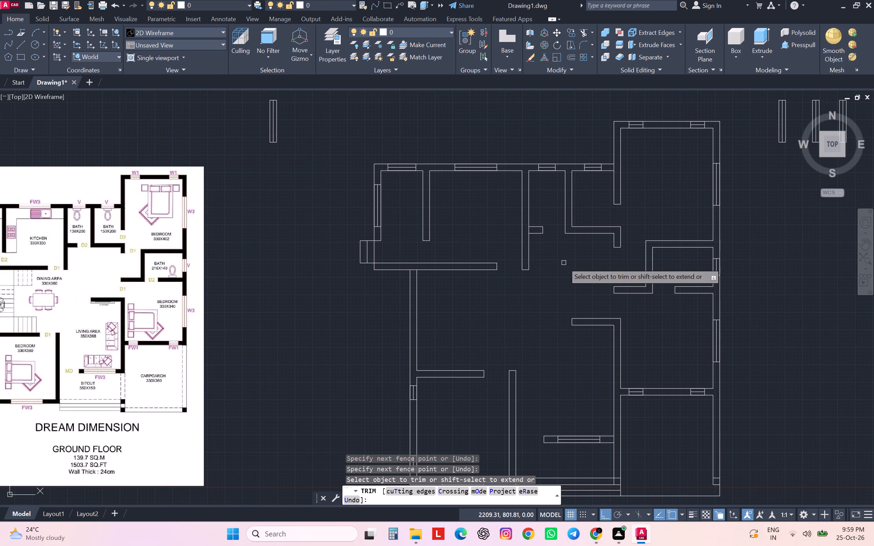
{"action": "scroll", "coordinate": [550, 227], "scroll_direction": "up", "scroll_amount": 2}
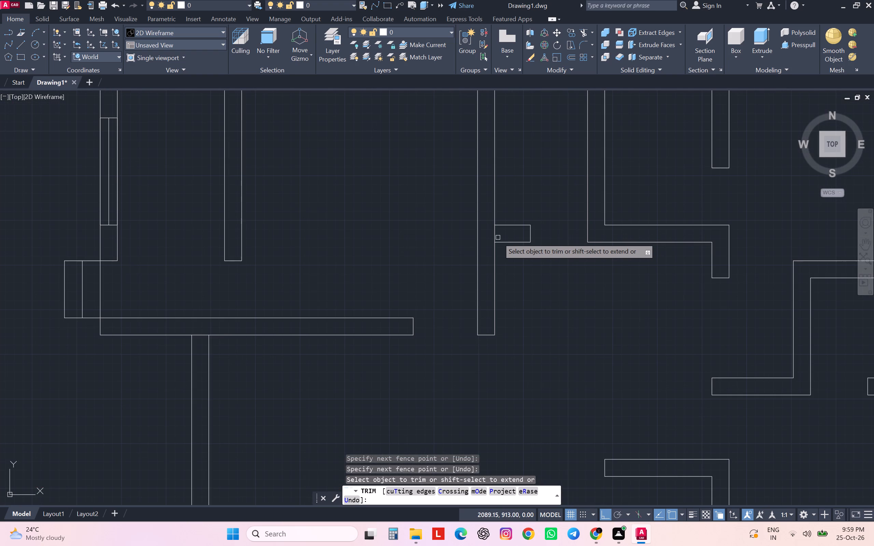
{"action": "left_click", "coordinate": [496, 232]}
{"action": "scroll", "coordinate": [511, 227], "scroll_direction": "down", "scroll_amount": 3}
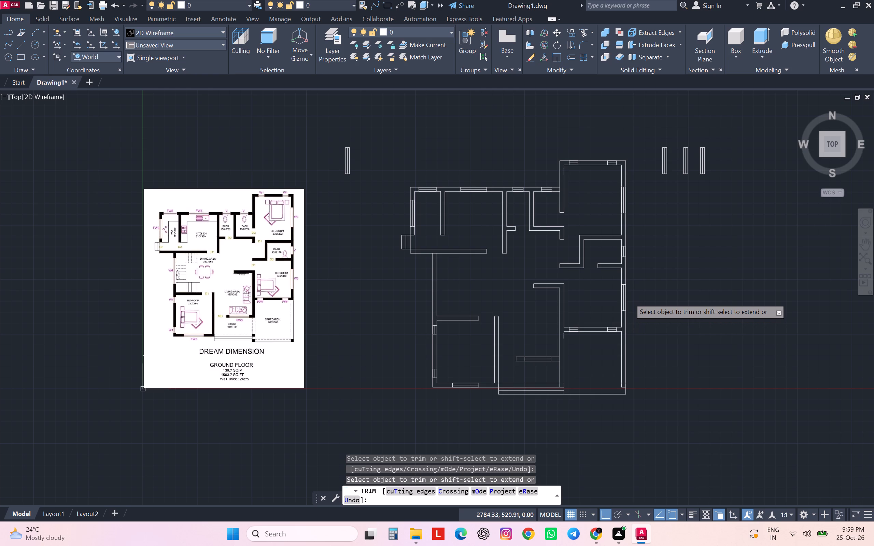
{"action": "key", "text": "Escape"}
{"action": "key", "text": "Escape"}
{"action": "key", "text": "Escape"}
{"action": "key", "text": "Escape"}
{"action": "key", "text": "Escape"}
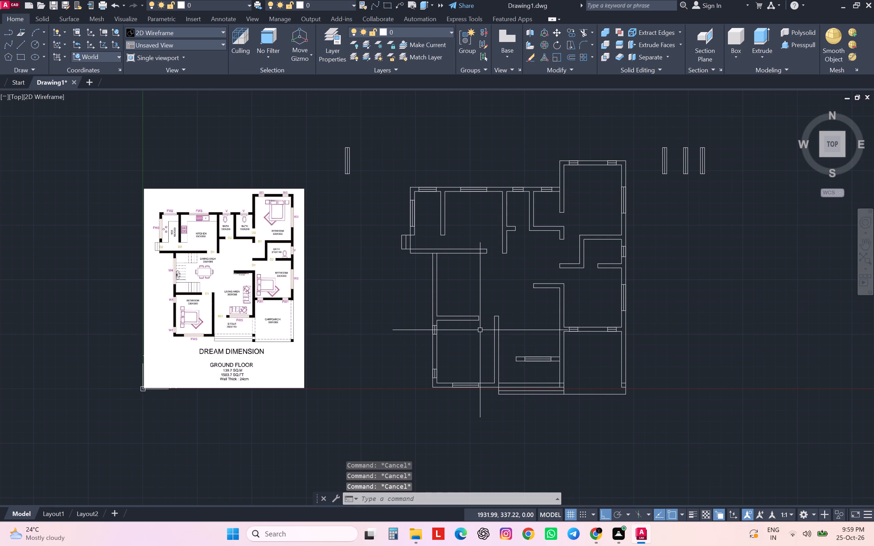
Examine the reference image's staircase, dining area and lower bedroom, including their furniture and openings.
{"action": "scroll", "coordinate": [192, 313], "scroll_direction": "up", "scroll_amount": 1}
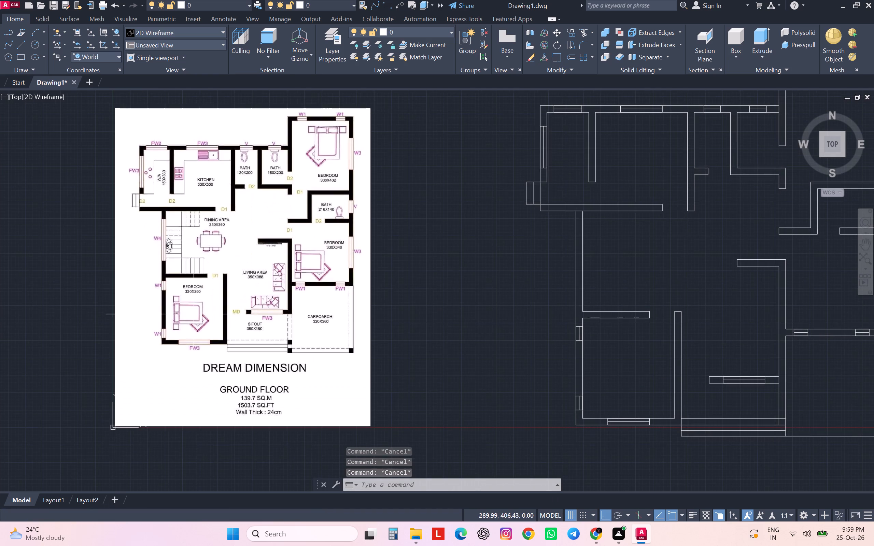
{"action": "scroll", "coordinate": [194, 314], "scroll_direction": "up", "scroll_amount": 1}
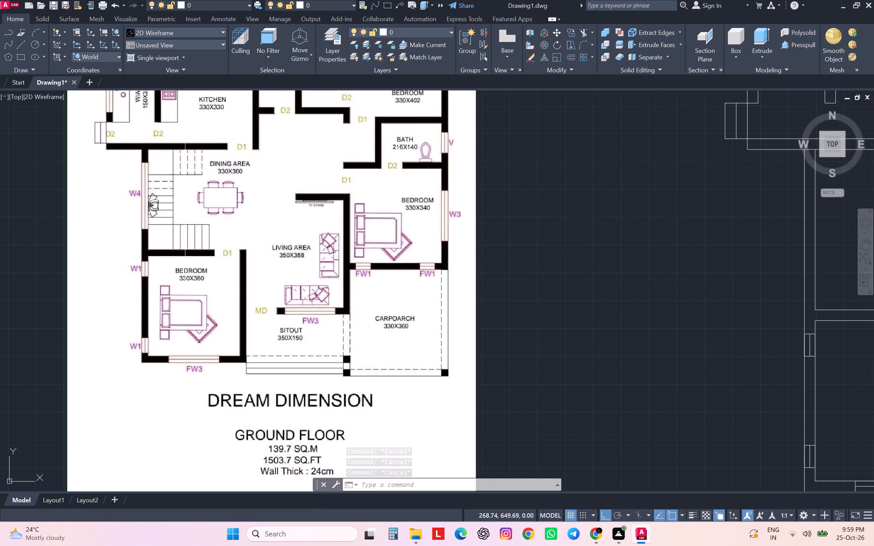
{"action": "scroll", "coordinate": [158, 198], "scroll_direction": "up", "scroll_amount": 4}
{"action": "scroll", "coordinate": [158, 200], "scroll_direction": "down", "scroll_amount": 1}
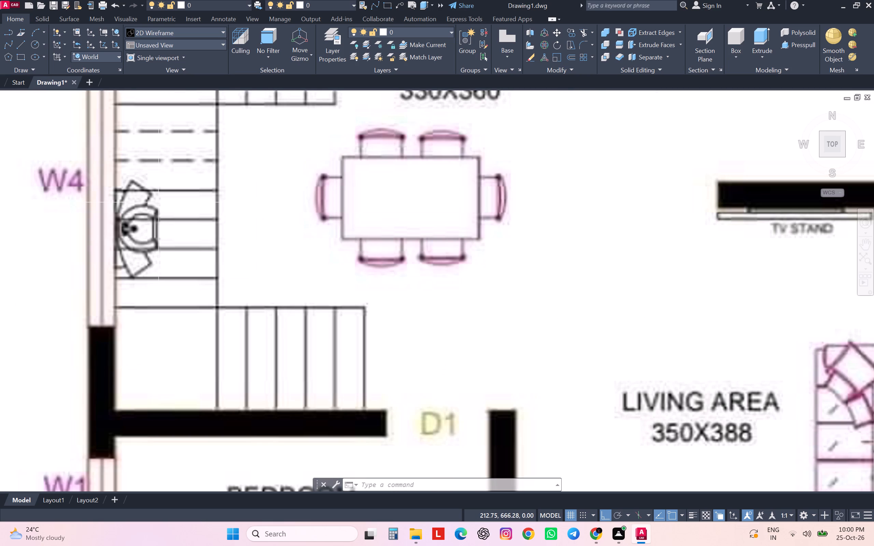
{"action": "scroll", "coordinate": [158, 204], "scroll_direction": "down", "scroll_amount": 3}
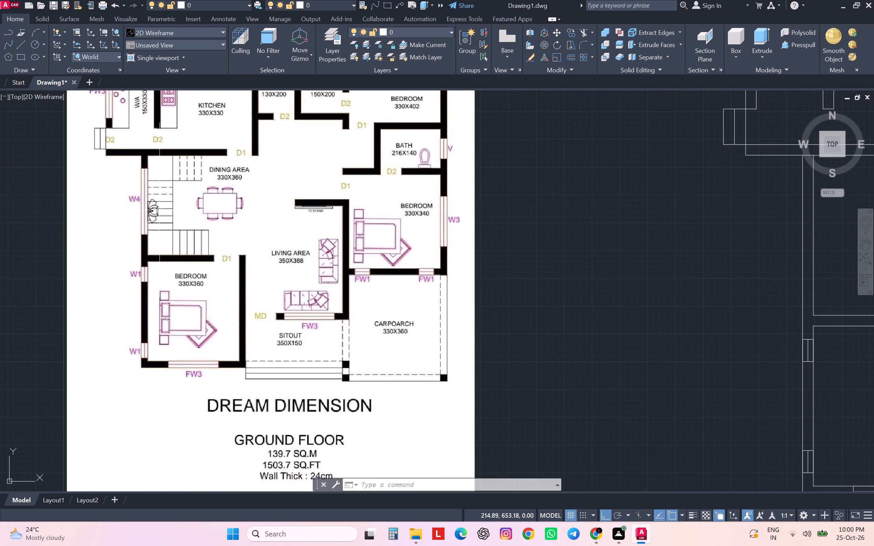
{"action": "scroll", "coordinate": [161, 218], "scroll_direction": "down", "scroll_amount": 2}
{"action": "middle_click_drag", "start_coordinate": [212, 259], "coordinate": [206, 308]}
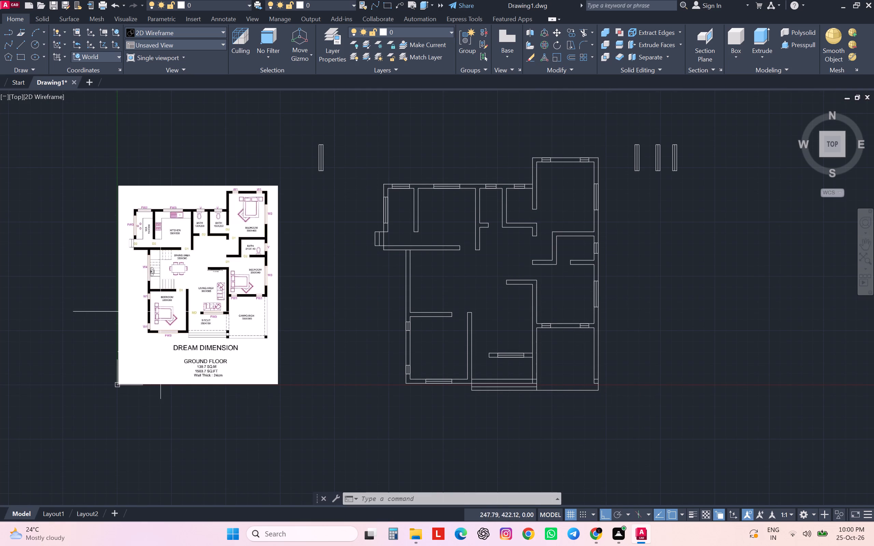
{"action": "scroll", "coordinate": [160, 312], "scroll_direction": "up", "scroll_amount": 3}
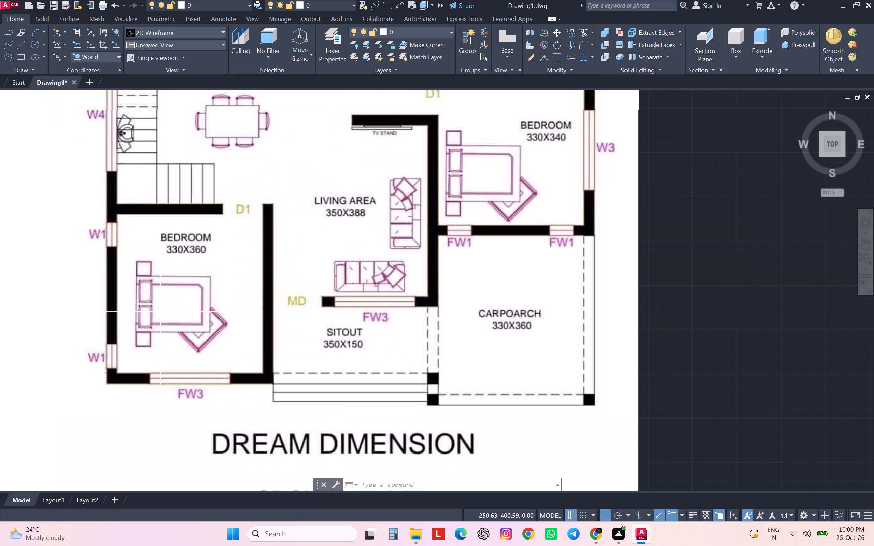
{"action": "scroll", "coordinate": [160, 311], "scroll_direction": "down", "scroll_amount": 1}
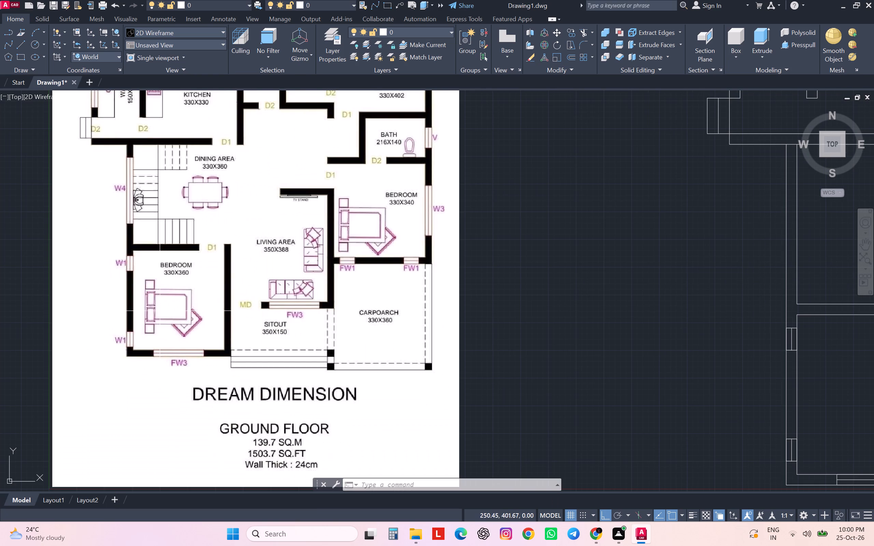
{"action": "scroll", "coordinate": [161, 295], "scroll_direction": "down", "scroll_amount": 1}
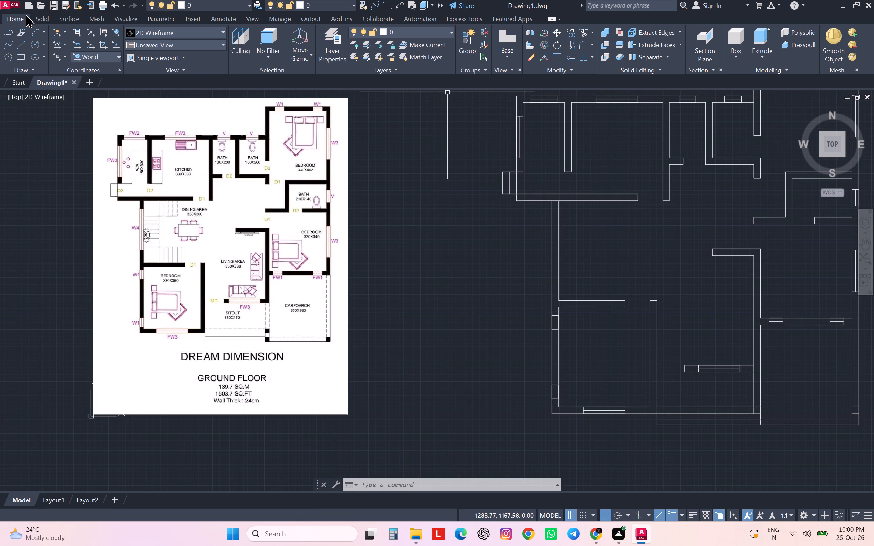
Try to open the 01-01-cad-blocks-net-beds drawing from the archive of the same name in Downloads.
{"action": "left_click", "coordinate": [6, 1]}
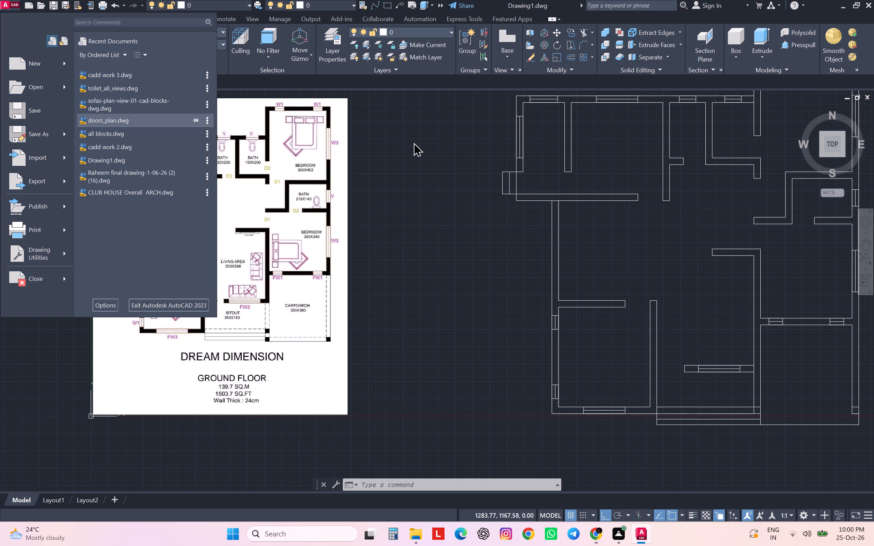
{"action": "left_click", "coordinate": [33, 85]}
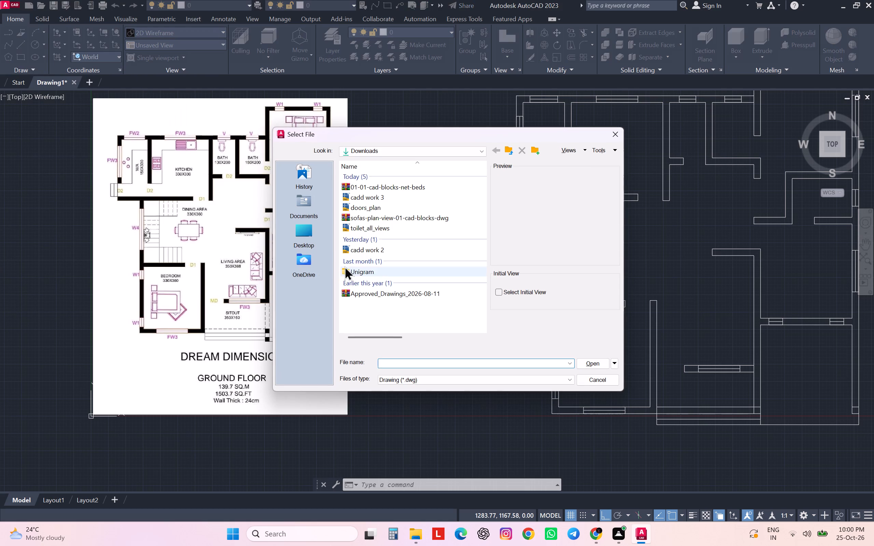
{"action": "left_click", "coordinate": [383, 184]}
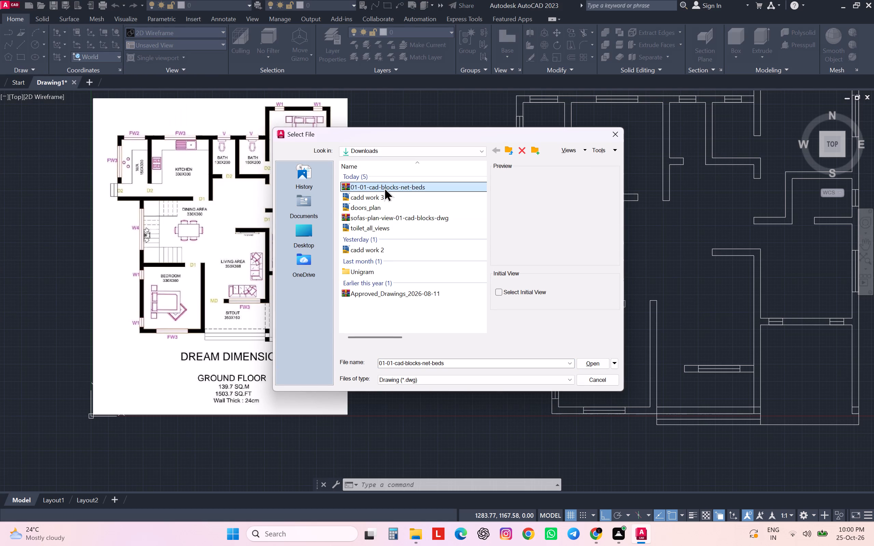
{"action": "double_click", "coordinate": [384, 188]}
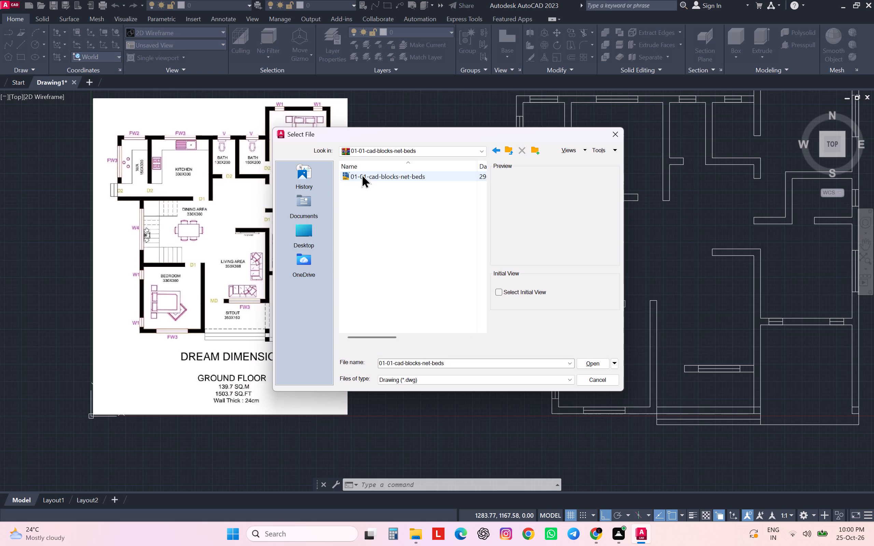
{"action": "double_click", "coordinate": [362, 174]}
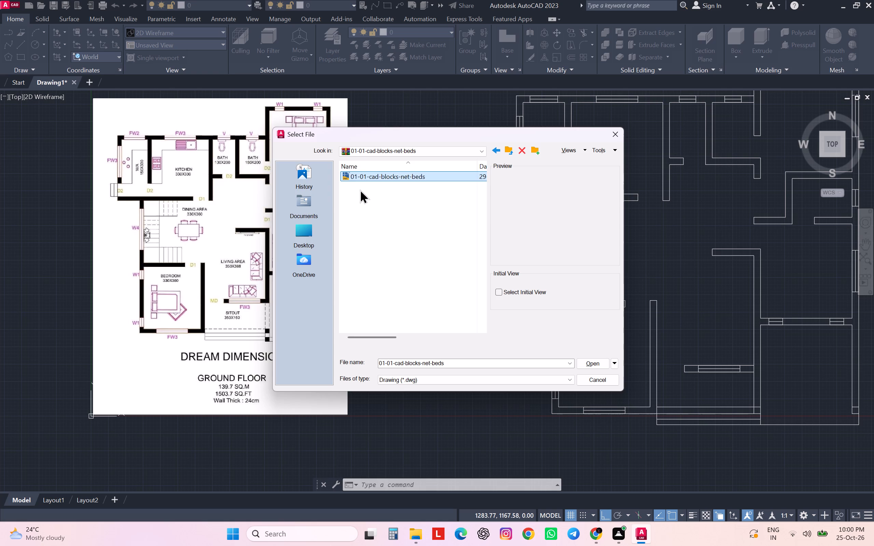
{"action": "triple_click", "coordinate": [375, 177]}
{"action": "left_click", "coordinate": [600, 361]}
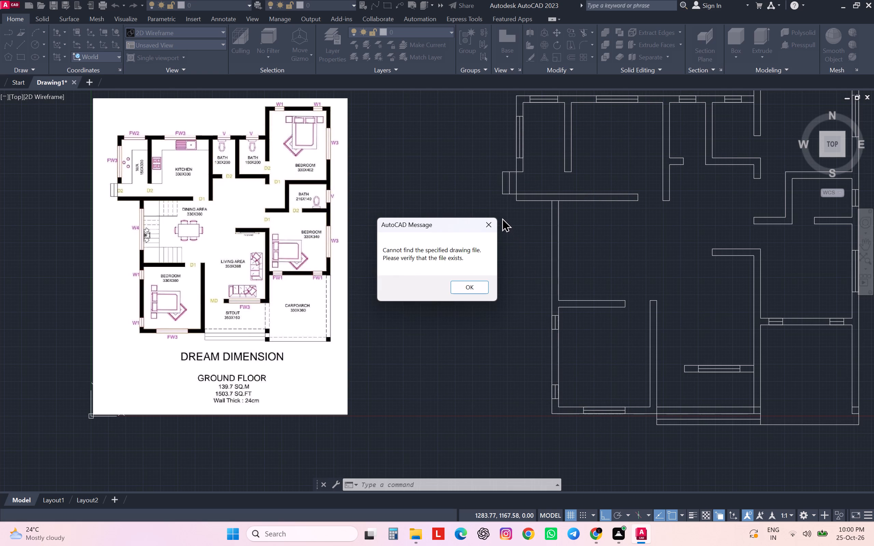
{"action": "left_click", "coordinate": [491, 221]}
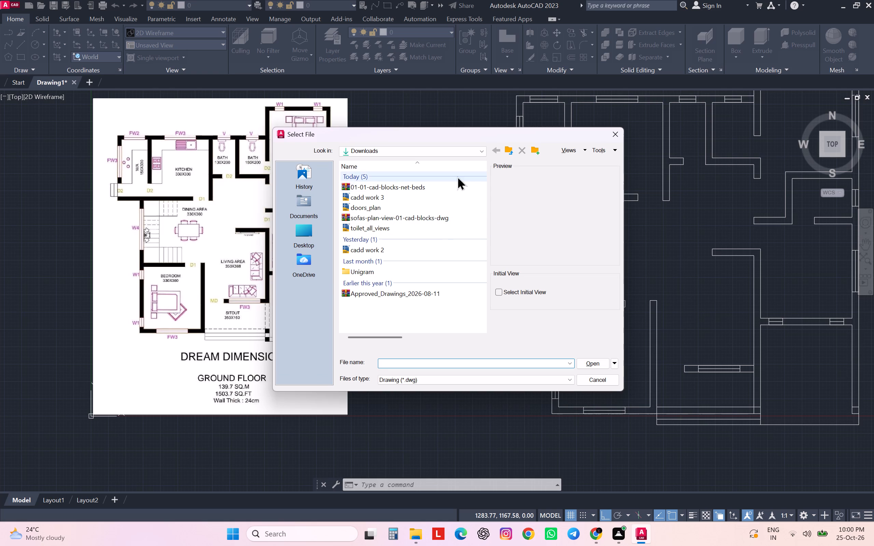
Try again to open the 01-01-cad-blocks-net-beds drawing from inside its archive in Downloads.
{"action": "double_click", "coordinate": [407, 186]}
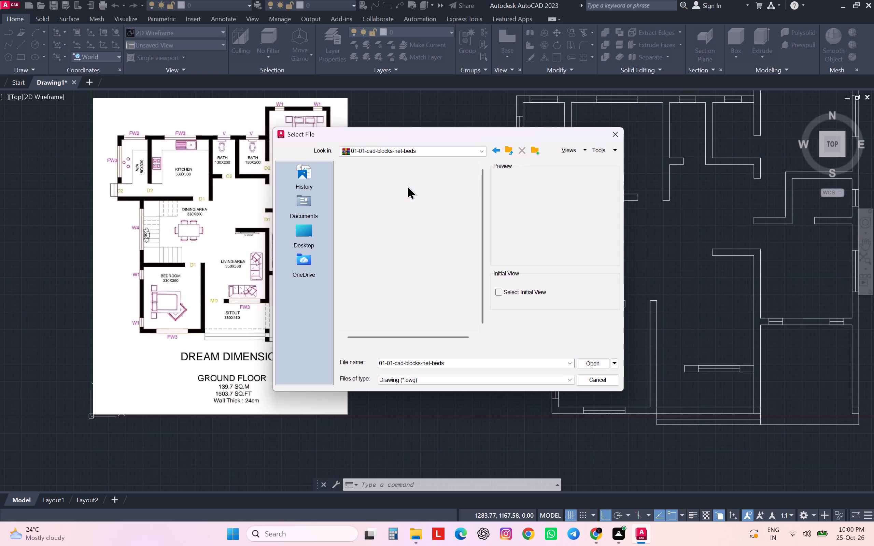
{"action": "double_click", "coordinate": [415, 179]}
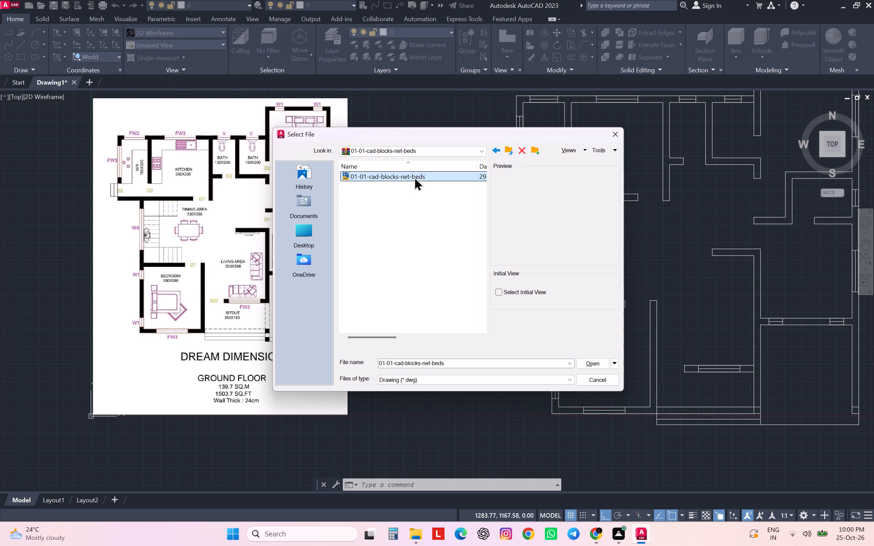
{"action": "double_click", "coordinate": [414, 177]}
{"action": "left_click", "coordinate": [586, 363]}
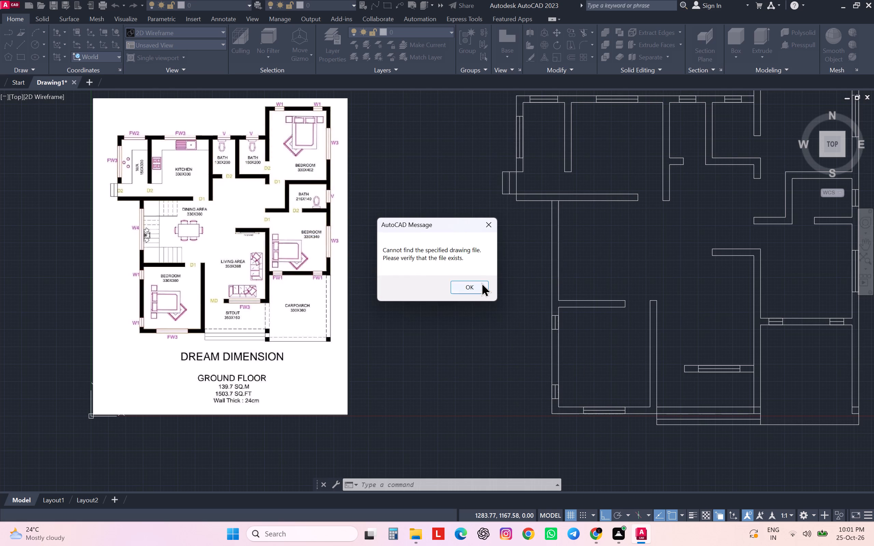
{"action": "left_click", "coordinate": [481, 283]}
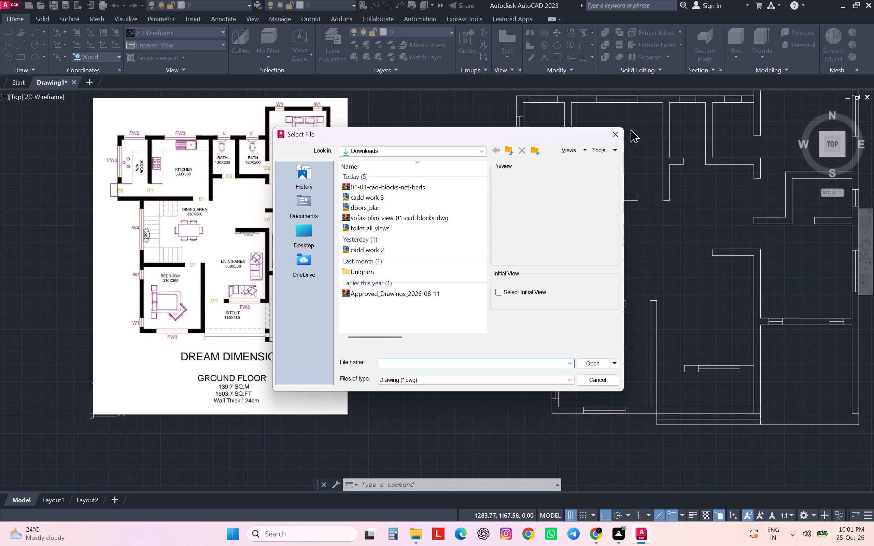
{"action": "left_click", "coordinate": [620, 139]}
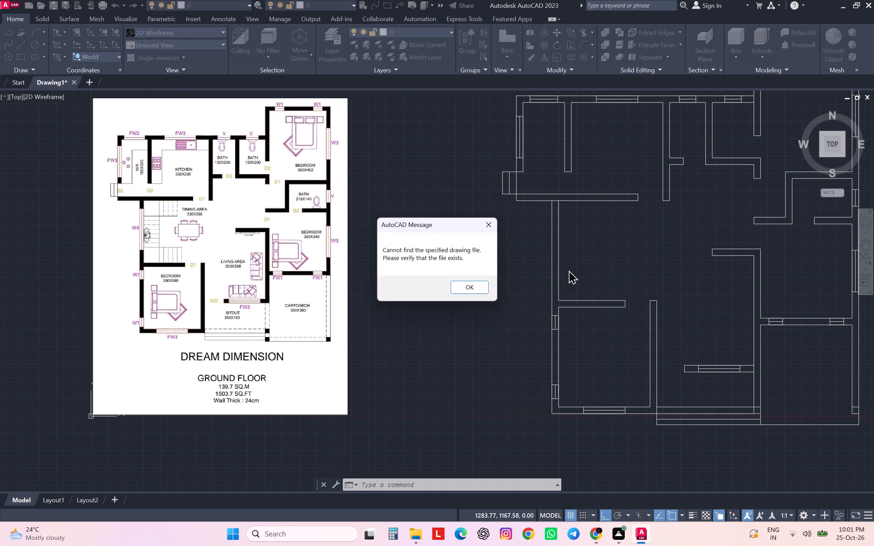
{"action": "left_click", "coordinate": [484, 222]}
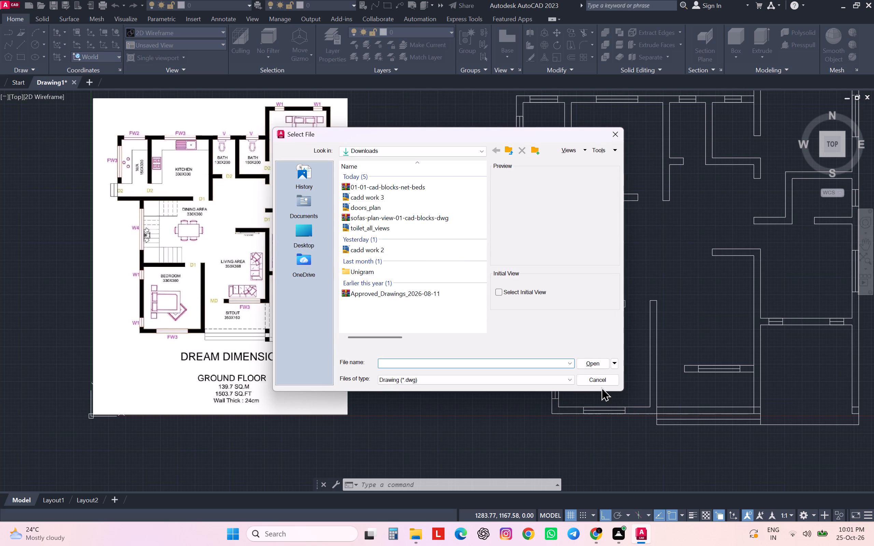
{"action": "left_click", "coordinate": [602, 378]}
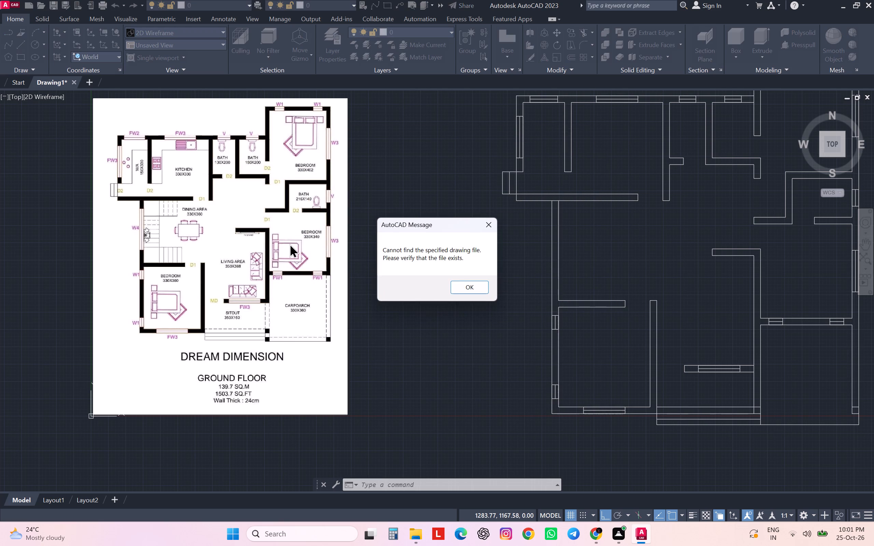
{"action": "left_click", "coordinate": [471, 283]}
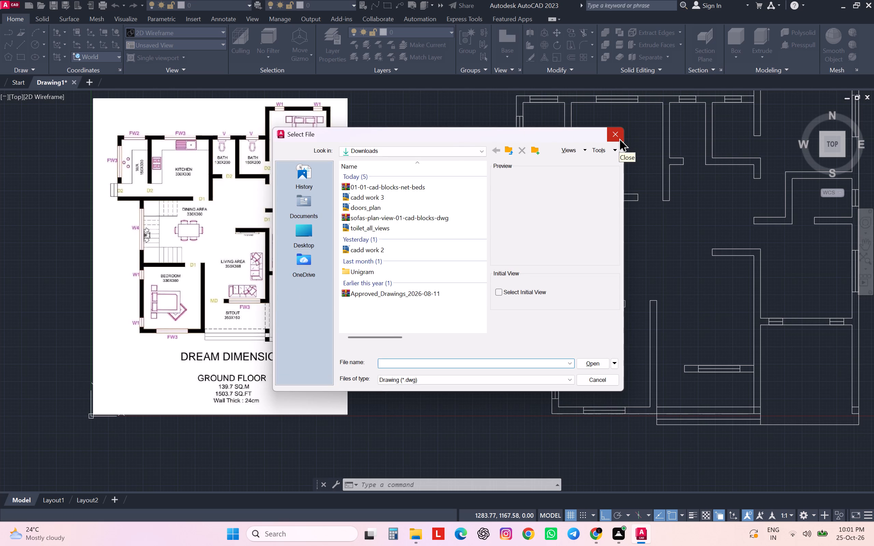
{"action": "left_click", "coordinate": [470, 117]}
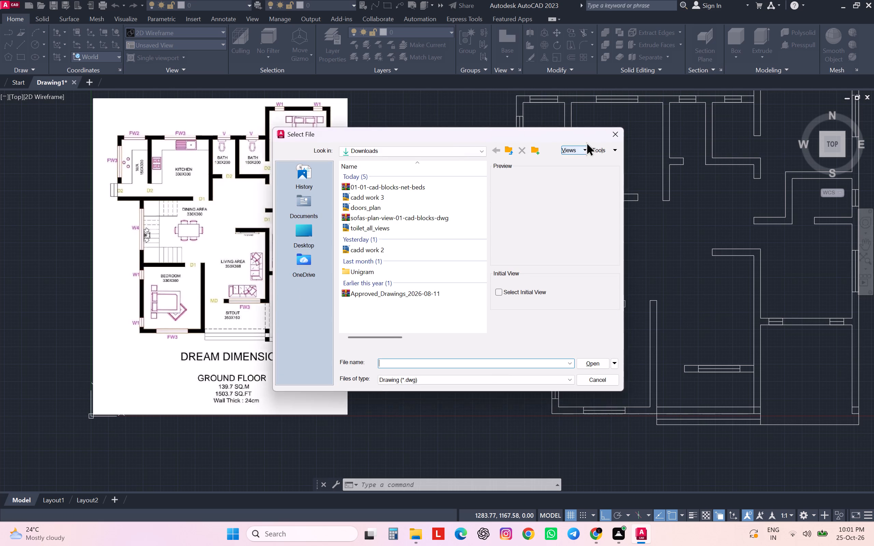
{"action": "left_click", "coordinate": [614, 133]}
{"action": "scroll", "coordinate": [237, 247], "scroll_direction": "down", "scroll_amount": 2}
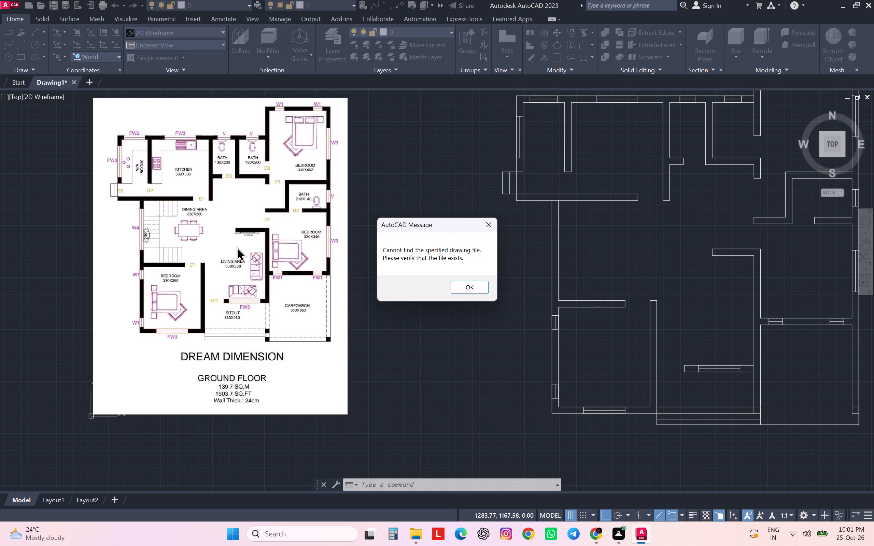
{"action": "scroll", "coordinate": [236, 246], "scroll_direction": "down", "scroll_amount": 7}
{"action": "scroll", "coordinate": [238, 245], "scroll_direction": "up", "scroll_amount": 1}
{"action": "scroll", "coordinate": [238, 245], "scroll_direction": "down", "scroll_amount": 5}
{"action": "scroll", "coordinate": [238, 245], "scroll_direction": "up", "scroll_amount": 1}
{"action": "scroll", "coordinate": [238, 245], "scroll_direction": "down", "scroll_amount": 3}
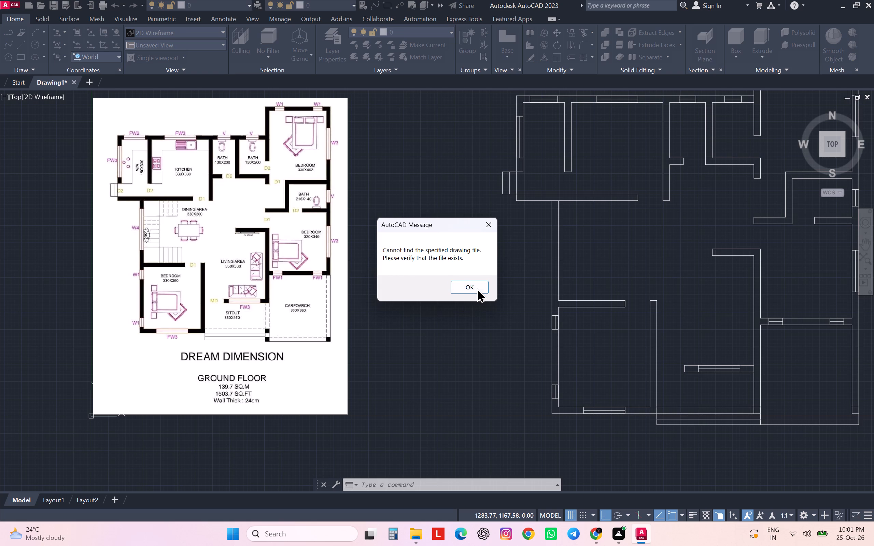
Open the toilet_all_views drawing from Downloads and dismiss the remaining file-selection windows.
{"action": "left_click", "coordinate": [478, 285]}
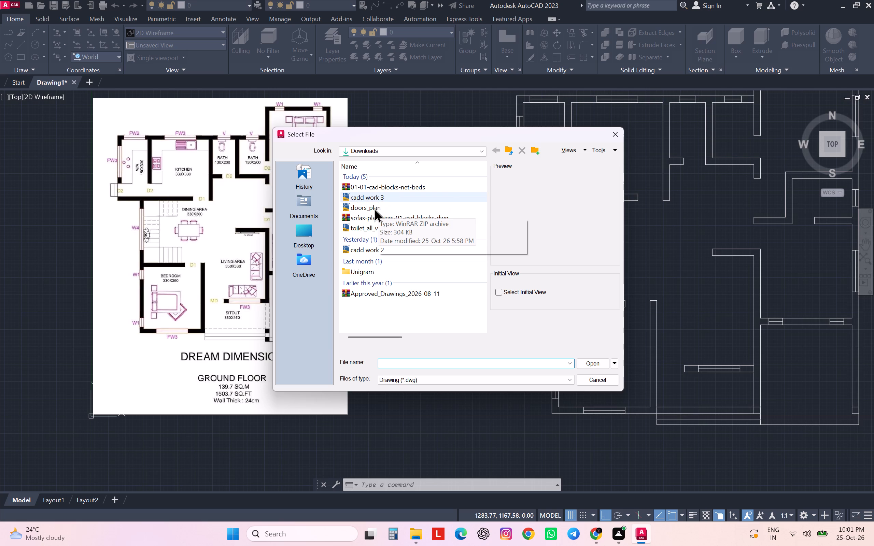
{"action": "double_click", "coordinate": [384, 228]}
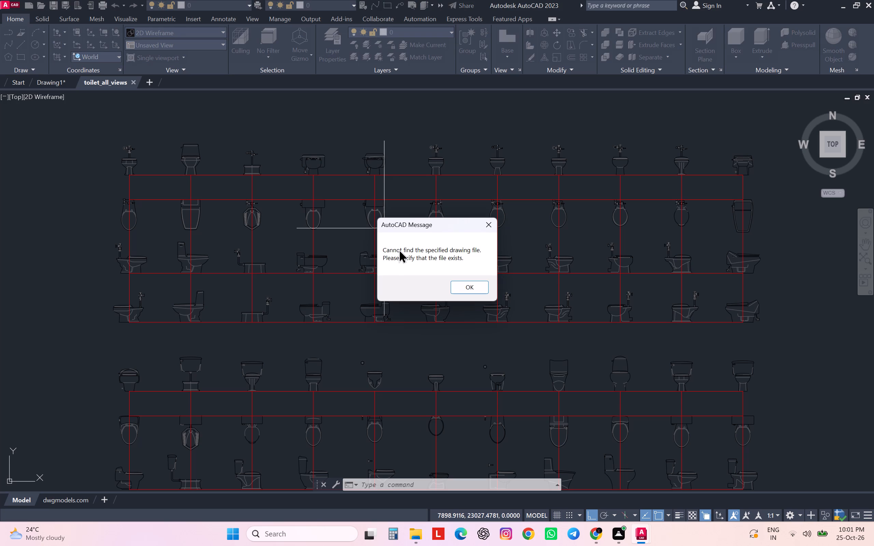
{"action": "left_click", "coordinate": [494, 229]}
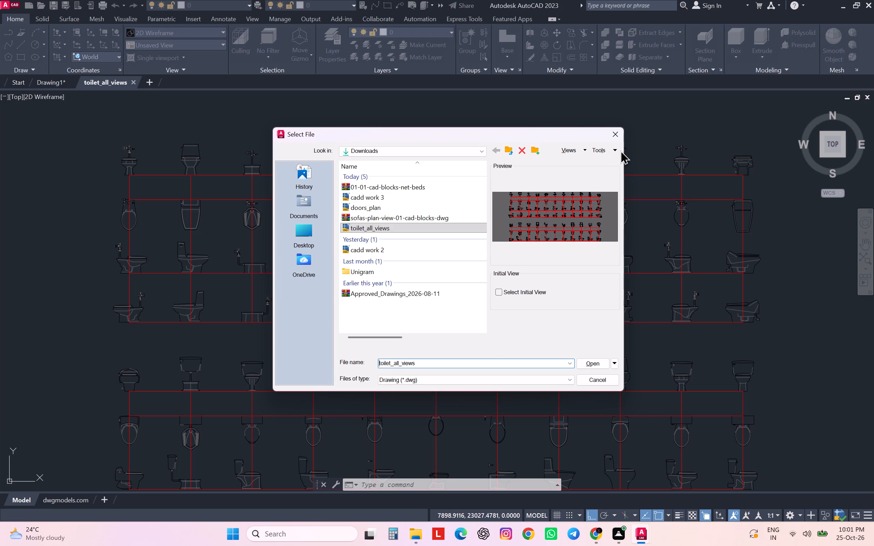
{"action": "left_click", "coordinate": [620, 133]}
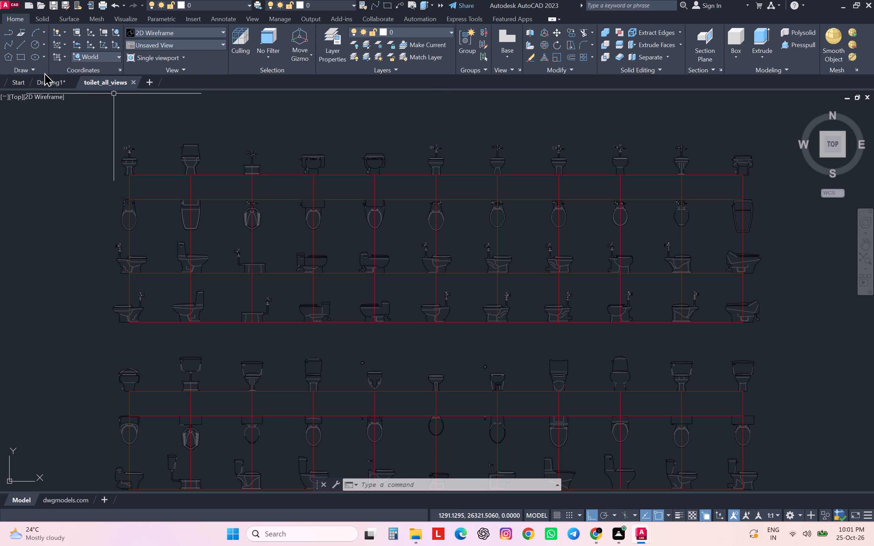
Look over the toilet drawing, and examine the toilets in the three baths of the reference image in Drawing1.
{"action": "scroll", "coordinate": [263, 215], "scroll_direction": "up", "scroll_amount": 1}
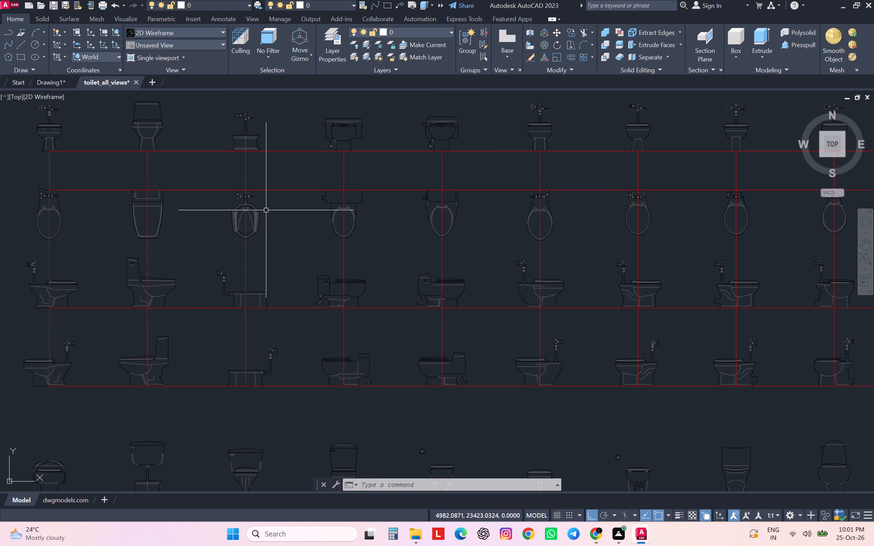
{"action": "scroll", "coordinate": [266, 210], "scroll_direction": "down", "scroll_amount": 2}
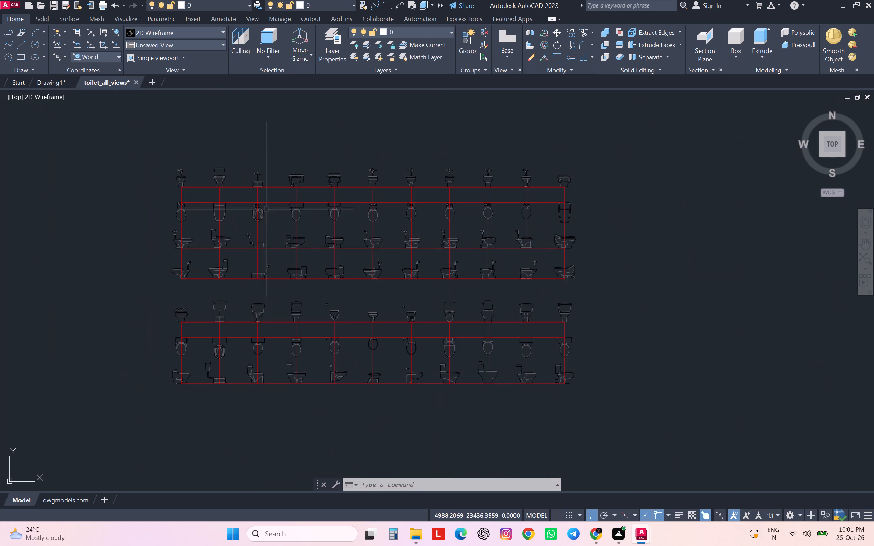
{"action": "left_click", "coordinate": [54, 87]}
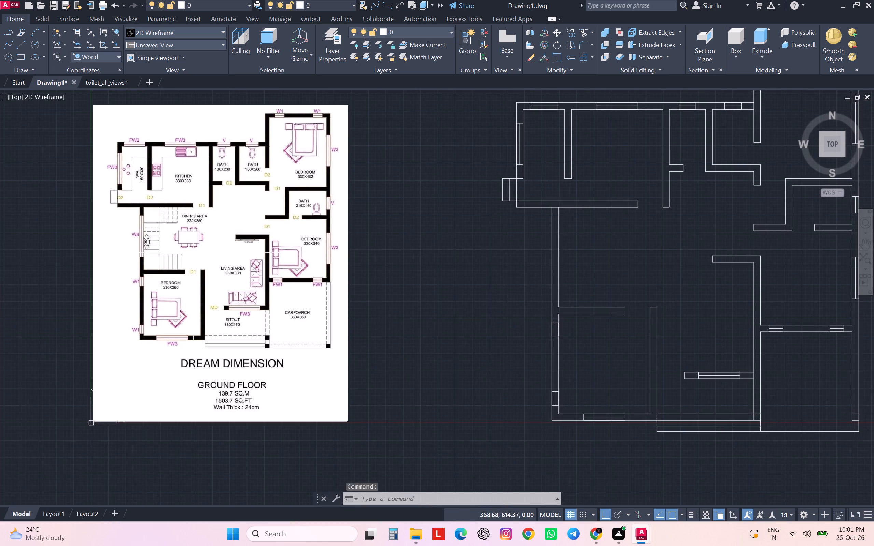
{"action": "scroll", "coordinate": [194, 253], "scroll_direction": "up", "scroll_amount": 2}
{"action": "scroll", "coordinate": [194, 253], "scroll_direction": "down", "scroll_amount": 2}
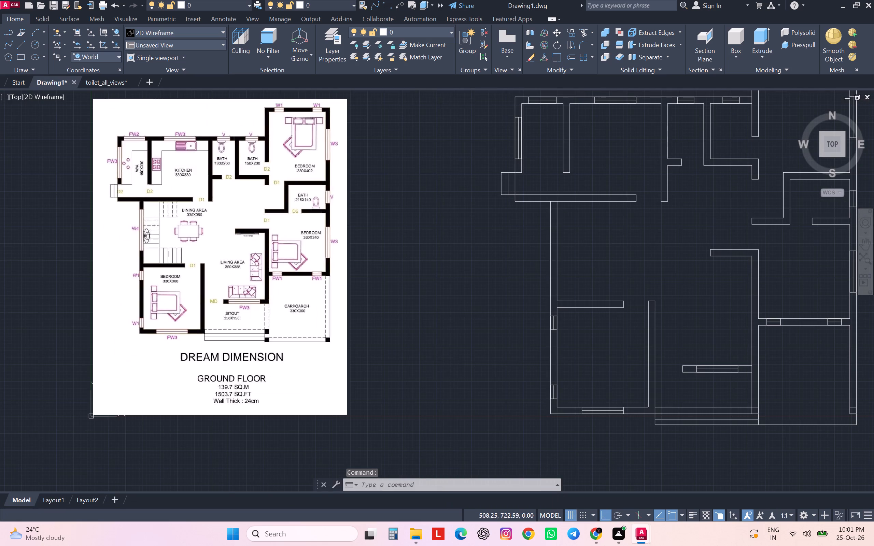
{"action": "scroll", "coordinate": [241, 141], "scroll_direction": "up", "scroll_amount": 3}
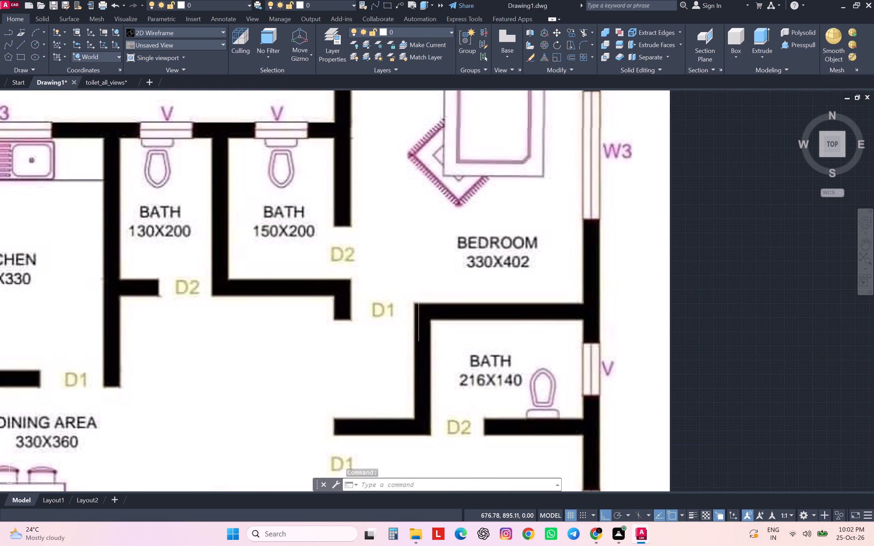
{"action": "scroll", "coordinate": [295, 228], "scroll_direction": "down", "scroll_amount": 1}
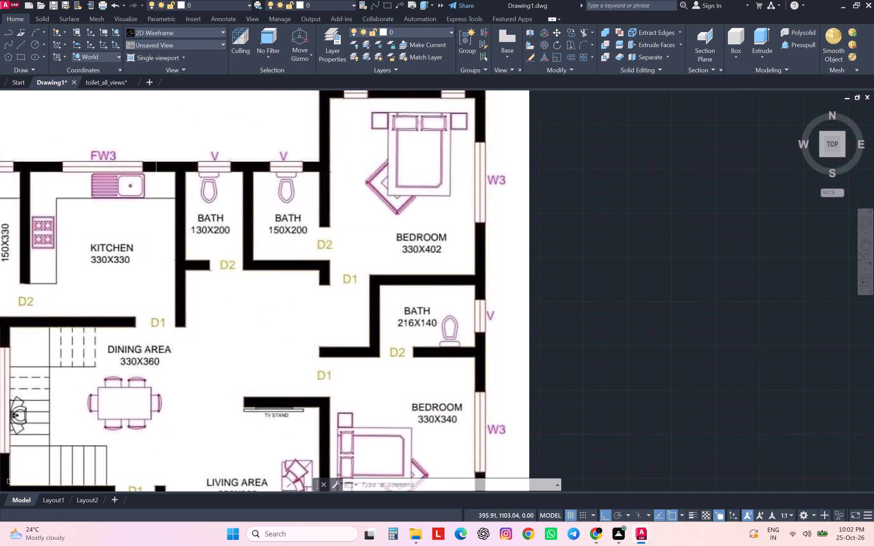
Examine the toilet plan views in both sets of toilet_all_views for one matching the reference image's baths.
{"action": "left_click", "coordinate": [112, 84]}
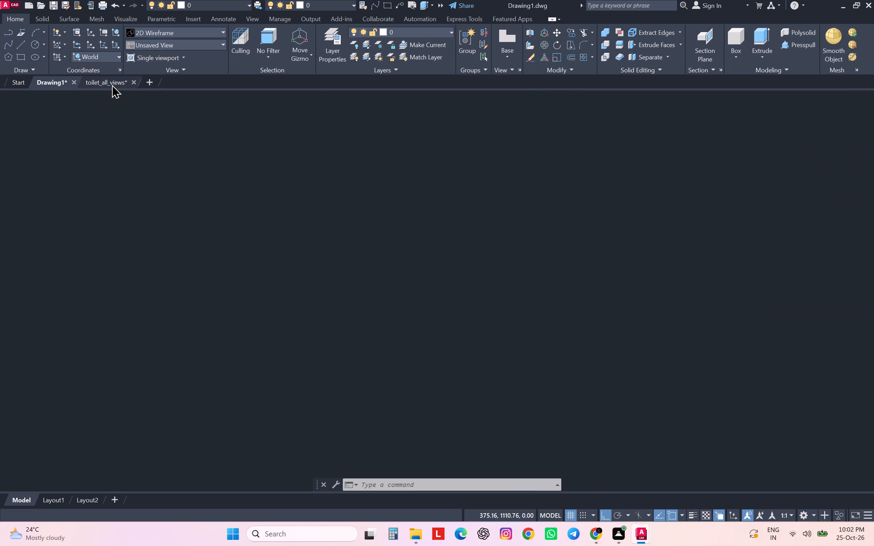
{"action": "scroll", "coordinate": [285, 229], "scroll_direction": "up", "scroll_amount": 2}
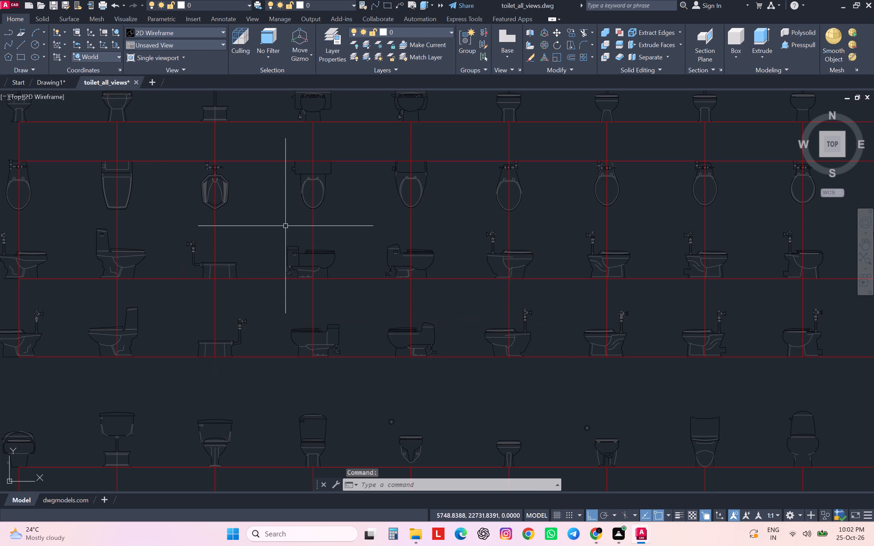
{"action": "middle_click_drag", "start_coordinate": [561, 253], "coordinate": [362, 299]}
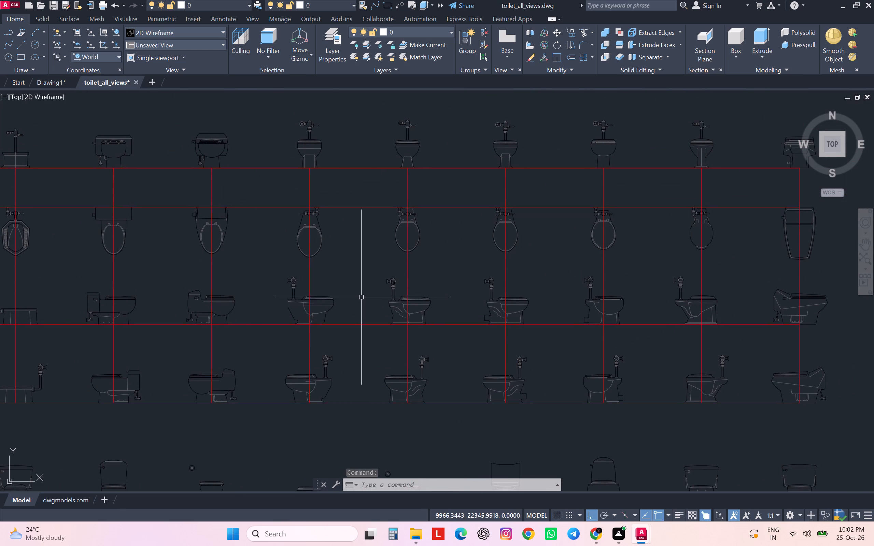
{"action": "scroll", "coordinate": [393, 231], "scroll_direction": "up", "scroll_amount": 2}
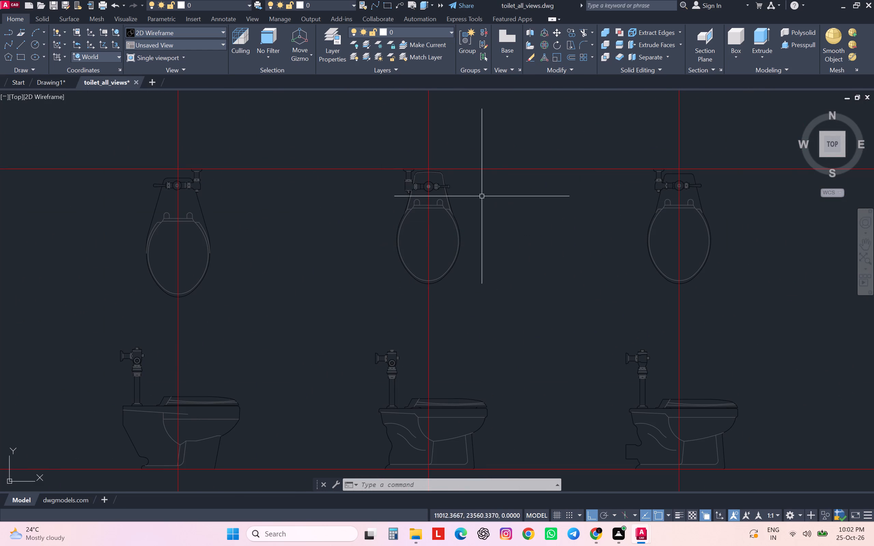
{"action": "scroll", "coordinate": [440, 177], "scroll_direction": "up", "scroll_amount": 5}
{"action": "scroll", "coordinate": [440, 178], "scroll_direction": "down", "scroll_amount": 6}
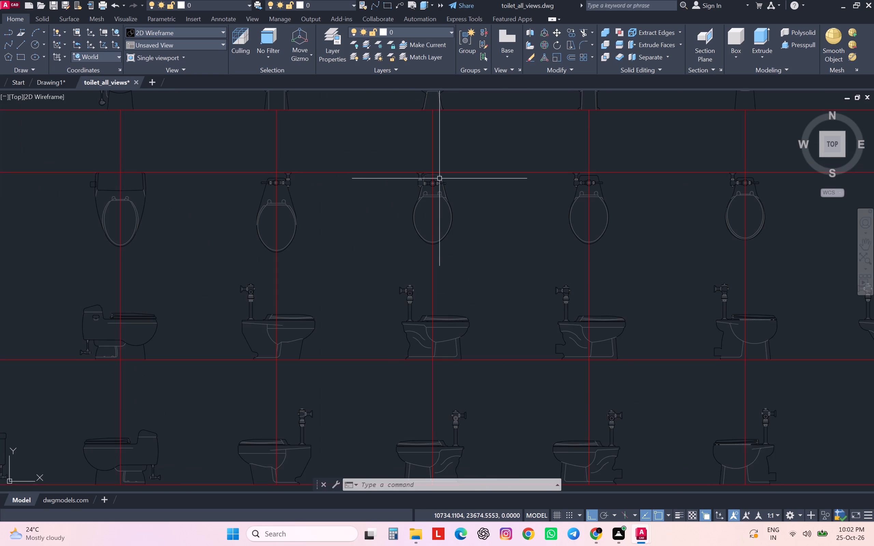
{"action": "scroll", "coordinate": [439, 180], "scroll_direction": "up", "scroll_amount": 3}
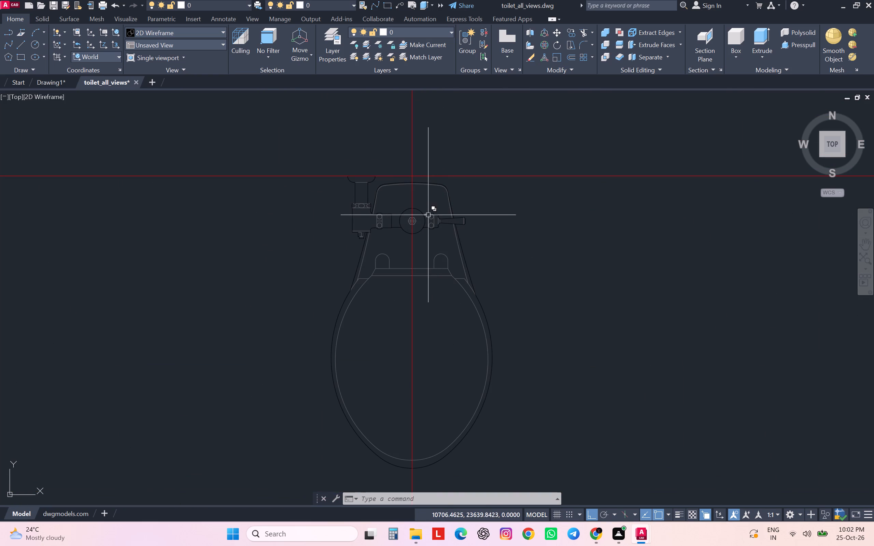
{"action": "scroll", "coordinate": [443, 213], "scroll_direction": "down", "scroll_amount": 4}
{"action": "scroll", "coordinate": [424, 294], "scroll_direction": "down", "scroll_amount": 3}
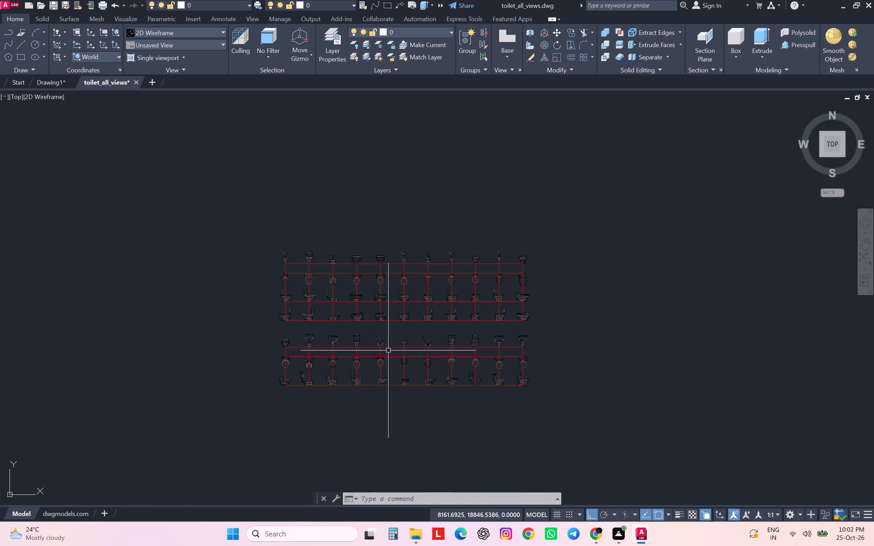
{"action": "scroll", "coordinate": [345, 373], "scroll_direction": "up", "scroll_amount": 4}
{"action": "middle_click_drag", "start_coordinate": [345, 365], "coordinate": [378, 327]}
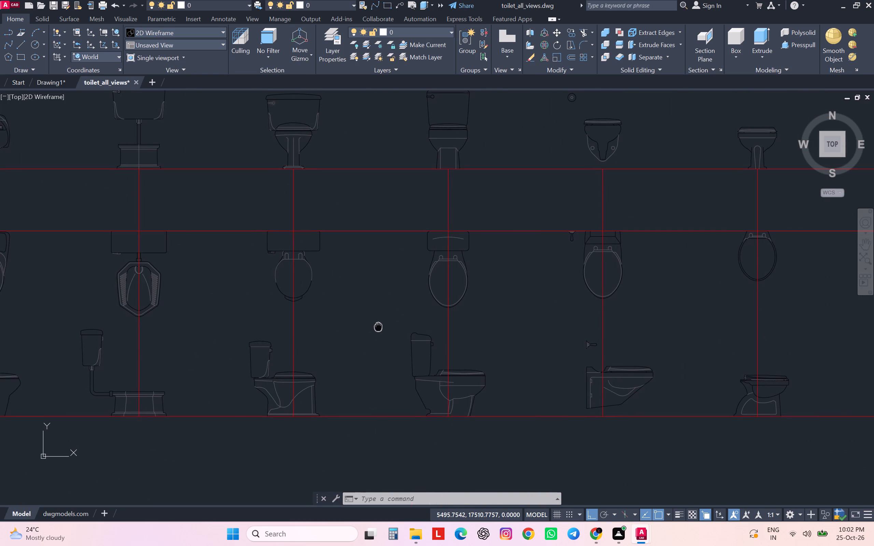
{"action": "middle_click_drag", "start_coordinate": [378, 327], "coordinate": [410, 325]}
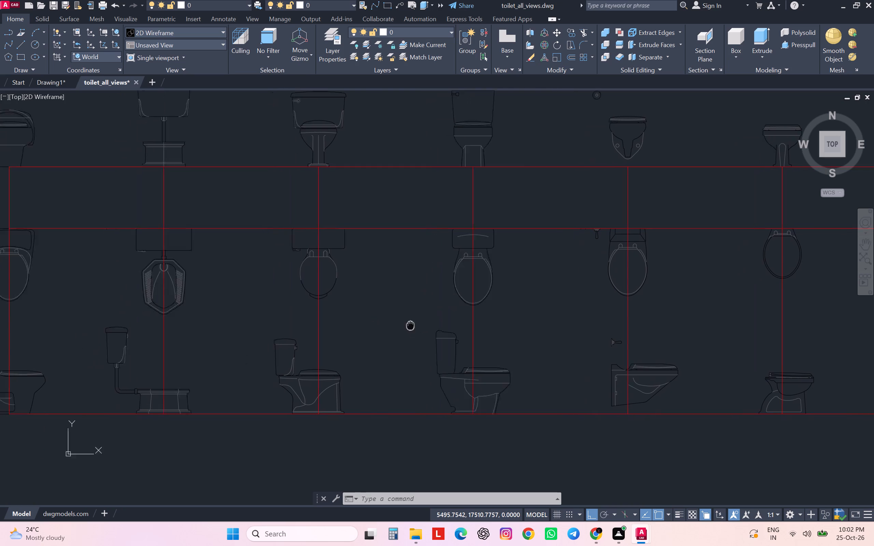
{"action": "middle_click_drag", "start_coordinate": [410, 325], "coordinate": [182, 307]}
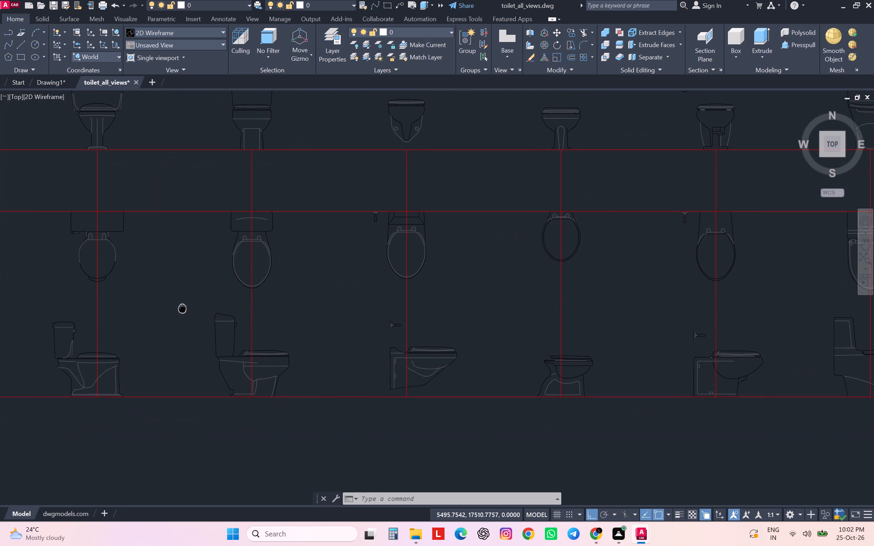
{"action": "middle_click_drag", "start_coordinate": [182, 307], "coordinate": [115, 299]}
{"action": "middle_click_drag", "start_coordinate": [427, 279], "coordinate": [116, 303]}
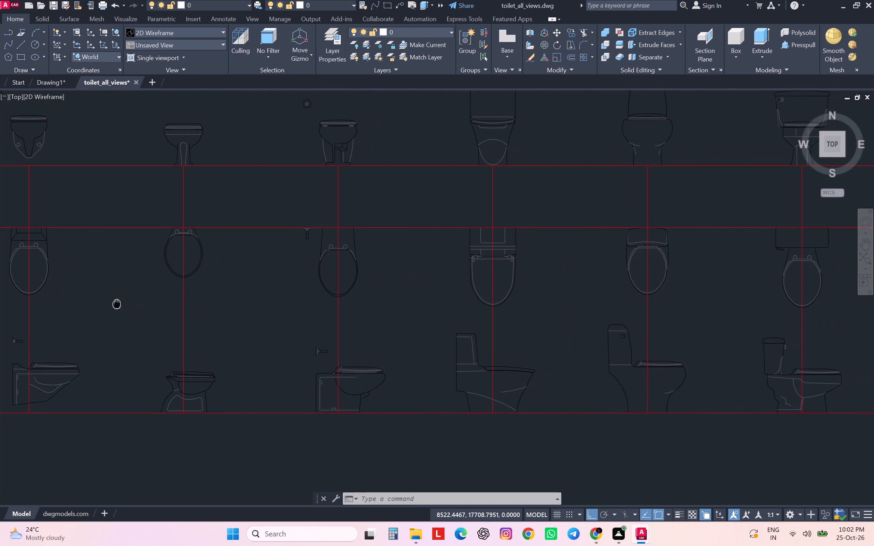
{"action": "middle_click_drag", "start_coordinate": [116, 303], "coordinate": [102, 300]}
{"action": "middle_click_drag", "start_coordinate": [455, 305], "coordinate": [196, 311]}
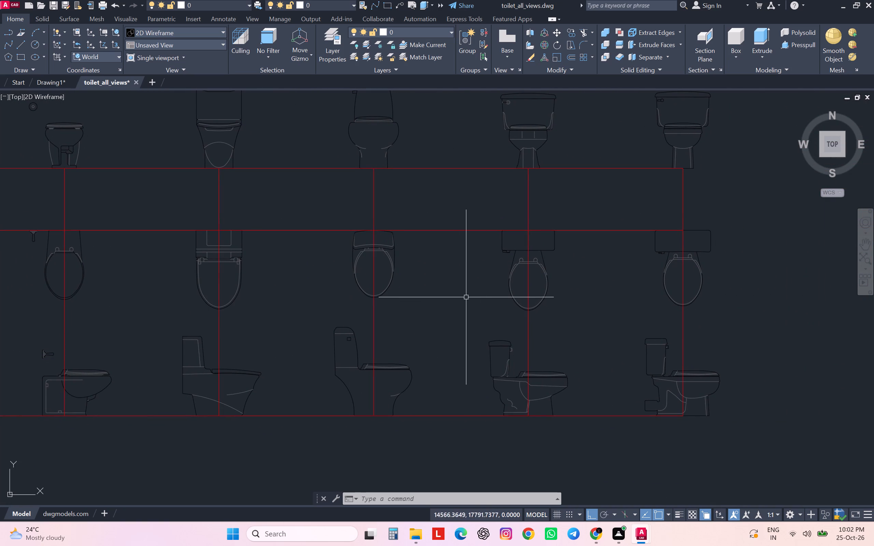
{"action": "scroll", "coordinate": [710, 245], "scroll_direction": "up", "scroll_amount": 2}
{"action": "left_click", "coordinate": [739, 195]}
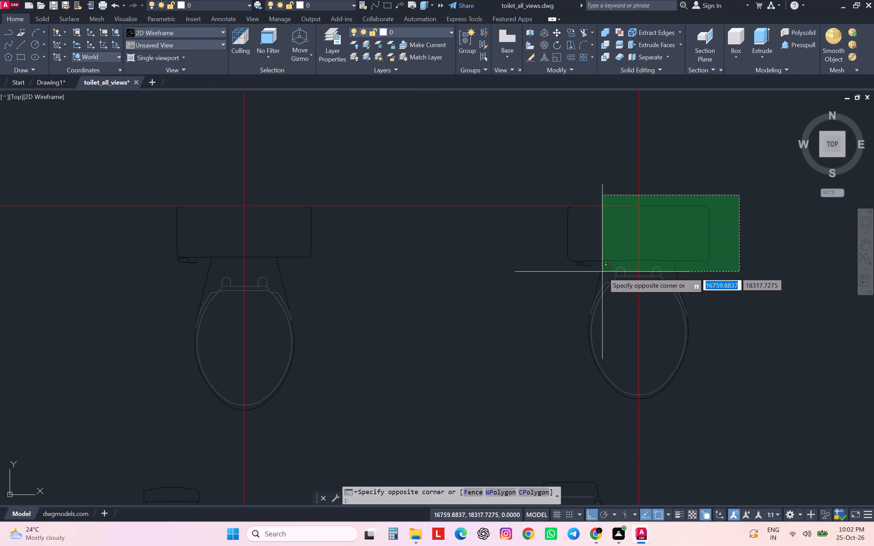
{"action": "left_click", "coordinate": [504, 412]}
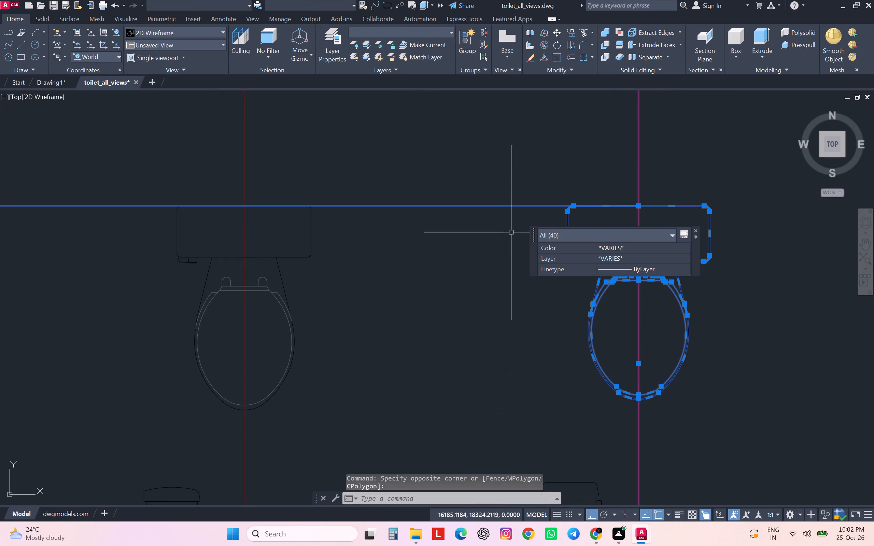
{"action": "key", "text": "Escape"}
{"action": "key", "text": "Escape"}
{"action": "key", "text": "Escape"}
Copy the plan view of the last toilet in the lower set to the clipboard, leaving out the red guide lines.
{"action": "left_click", "coordinate": [504, 182]}
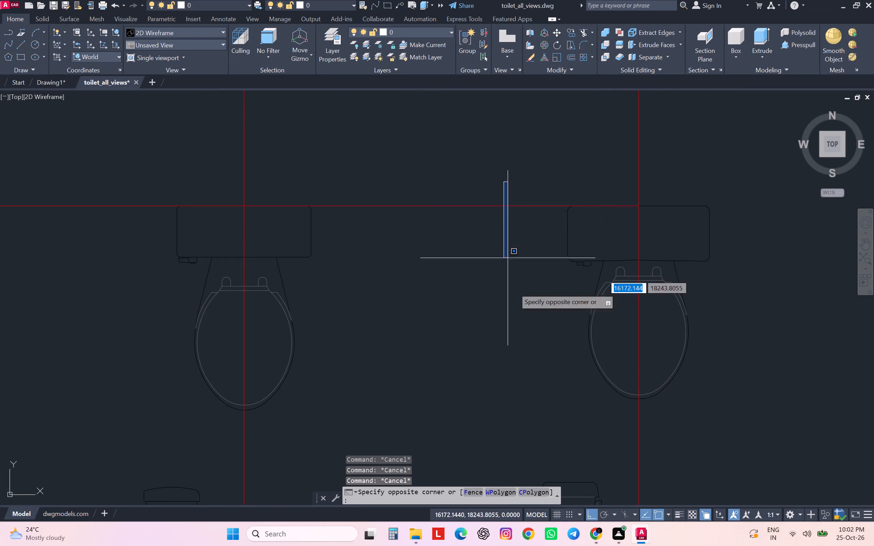
{"action": "left_click", "coordinate": [746, 437]}
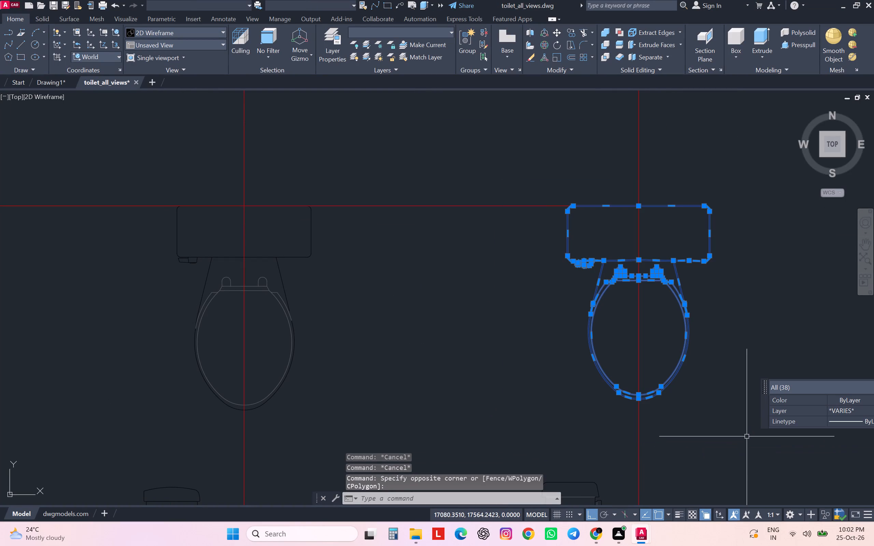
{"action": "key", "text": "ctrl+c"}
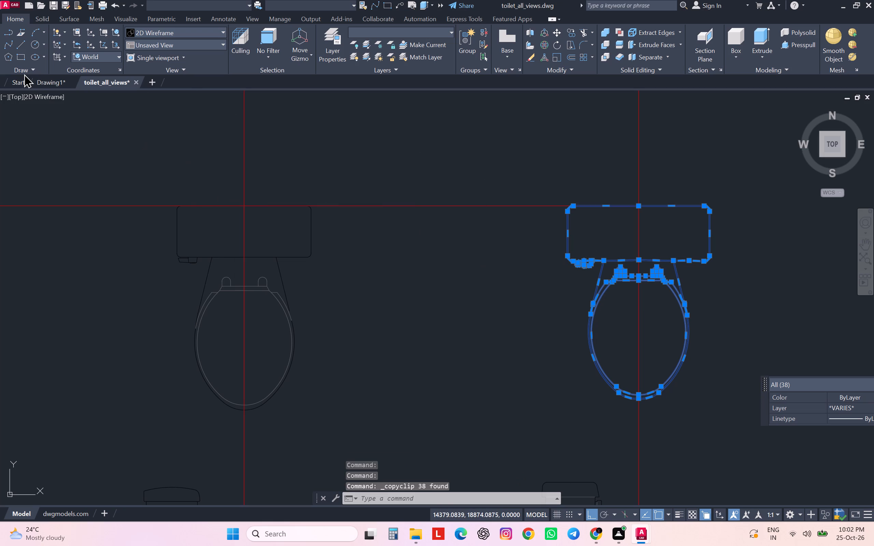
Paste the copied toilet into Drawing1, in the empty space above the reference image and the plan.
{"action": "left_click", "coordinate": [45, 80]}
{"action": "scroll", "coordinate": [260, 250], "scroll_direction": "down", "scroll_amount": 3}
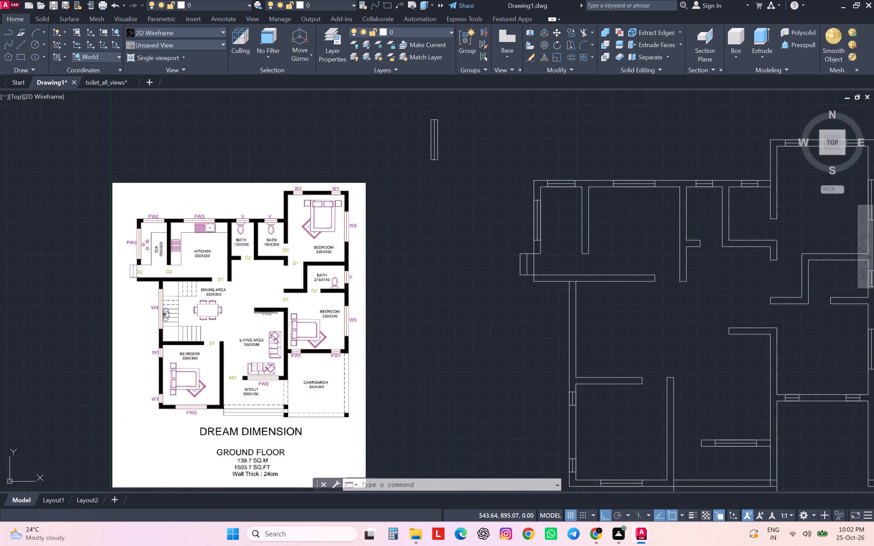
{"action": "middle_click_drag", "start_coordinate": [449, 225], "coordinate": [495, 318]}
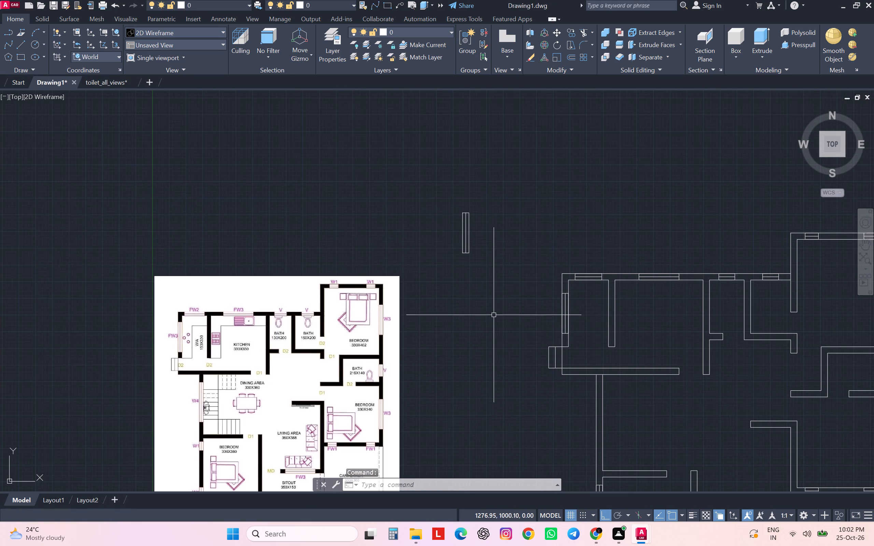
{"action": "key", "text": "ctrl+v"}
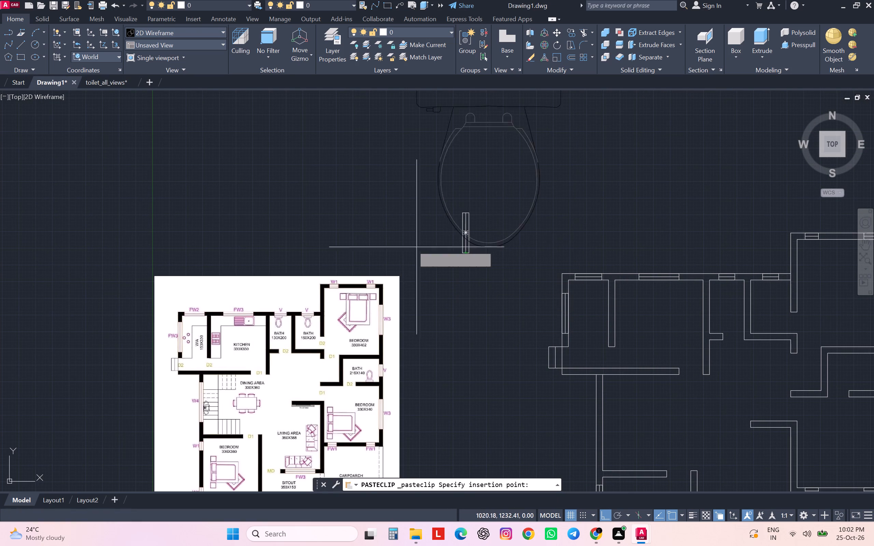
{"action": "left_click", "coordinate": [485, 242]}
Move all the pasted toilet's objects to layer 0.
{"action": "middle_click_drag", "start_coordinate": [490, 250], "coordinate": [478, 300]}
{"action": "scroll", "coordinate": [478, 300], "scroll_direction": "down", "scroll_amount": 1}
{"action": "left_click", "coordinate": [462, 148]}
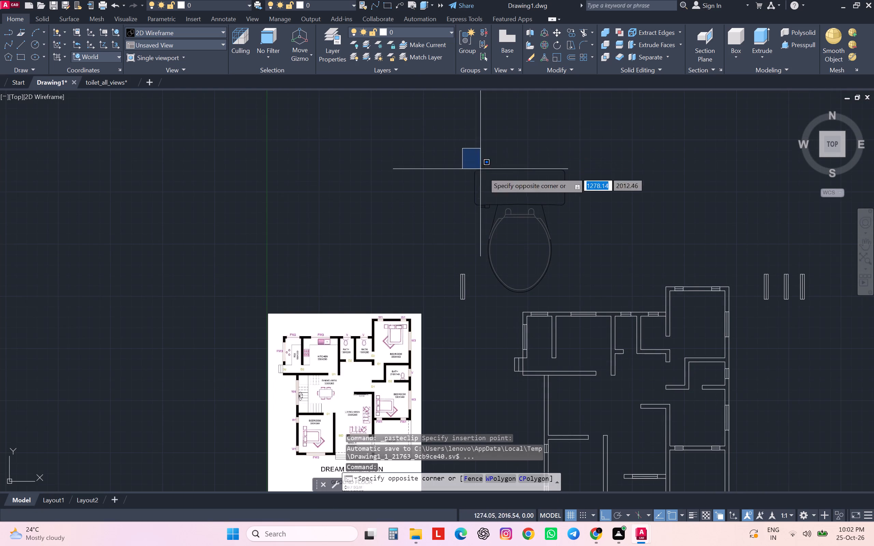
{"action": "left_click", "coordinate": [608, 298]}
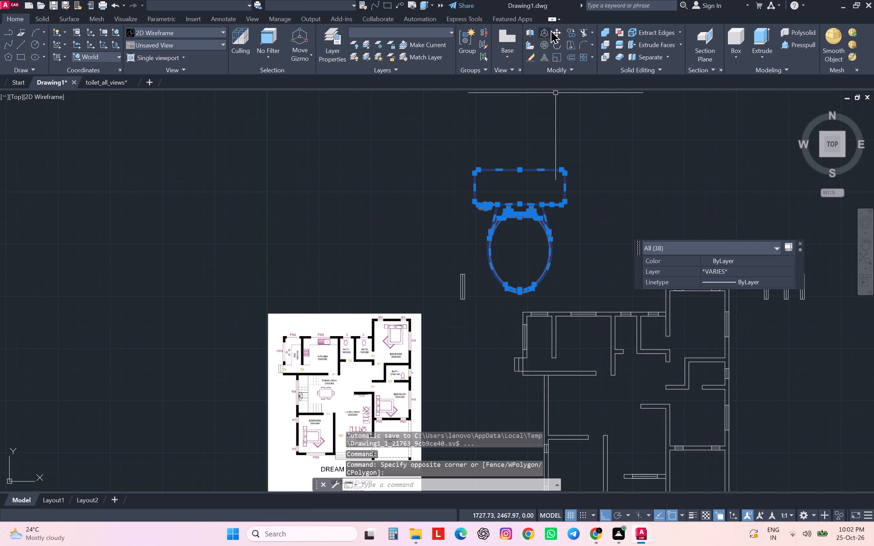
{"action": "left_click", "coordinate": [449, 31]}
{"action": "left_click", "coordinate": [410, 44]}
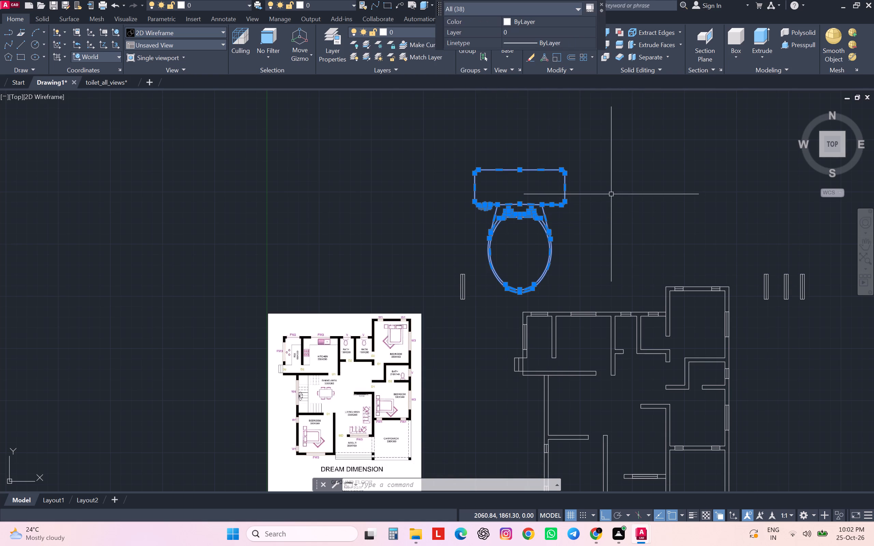
Convert the selected toilet objects into a block named t.
{"action": "key", "text": "b"}
{"action": "key", "text": "Return"}
{"action": "key", "text": "t"}
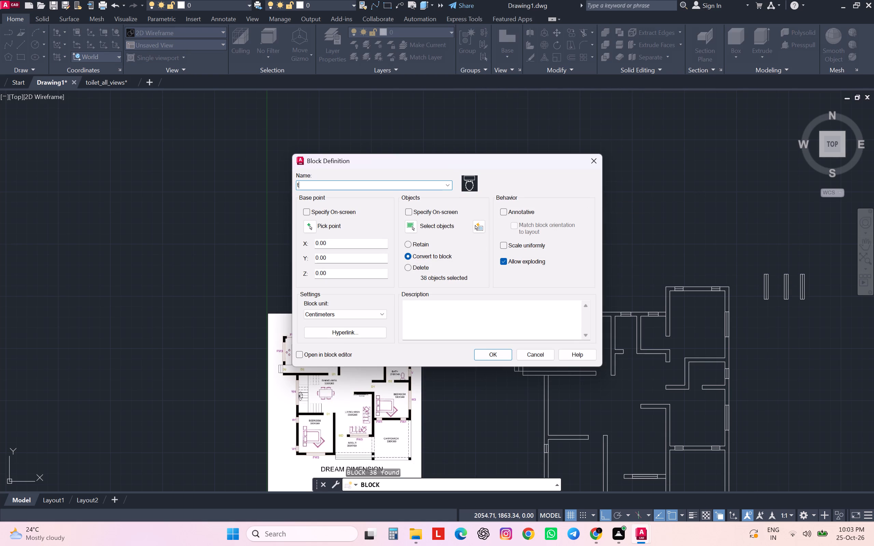
{"action": "key", "text": "Return"}
Measure the toilet tank's full width with an aligned dimension across its upper corners and read the value.
{"action": "scroll", "coordinate": [533, 222], "scroll_direction": "up", "scroll_amount": 1}
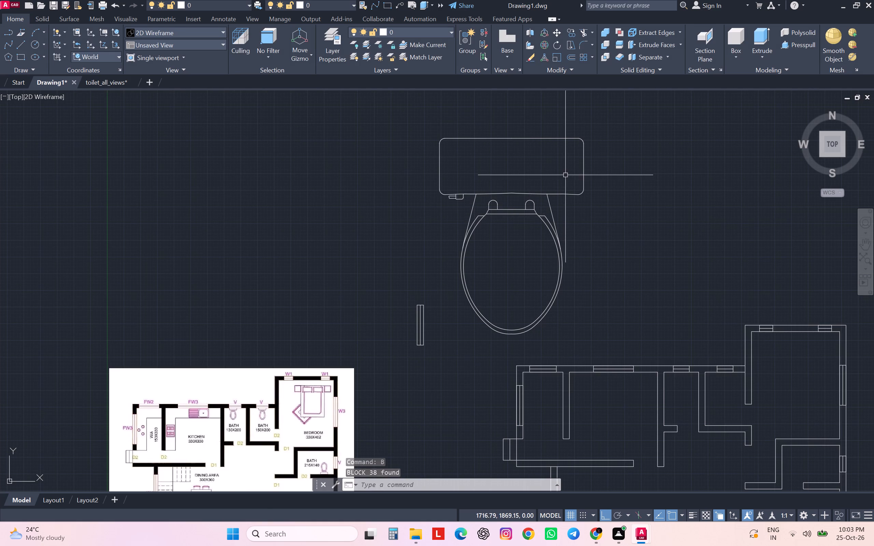
{"action": "middle_click_drag", "start_coordinate": [565, 175], "coordinate": [568, 219]}
{"action": "key", "text": "d"}
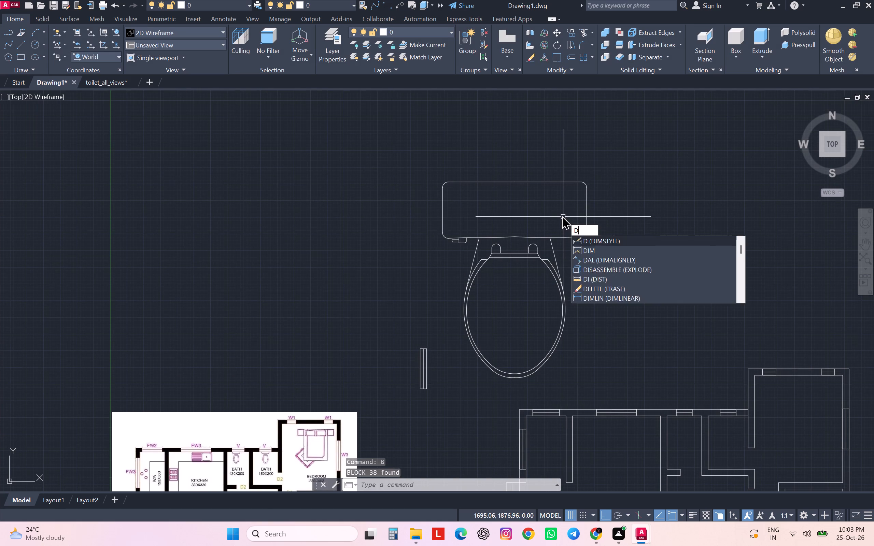
{"action": "key", "text": "a"}
{"action": "key", "text": "Return"}
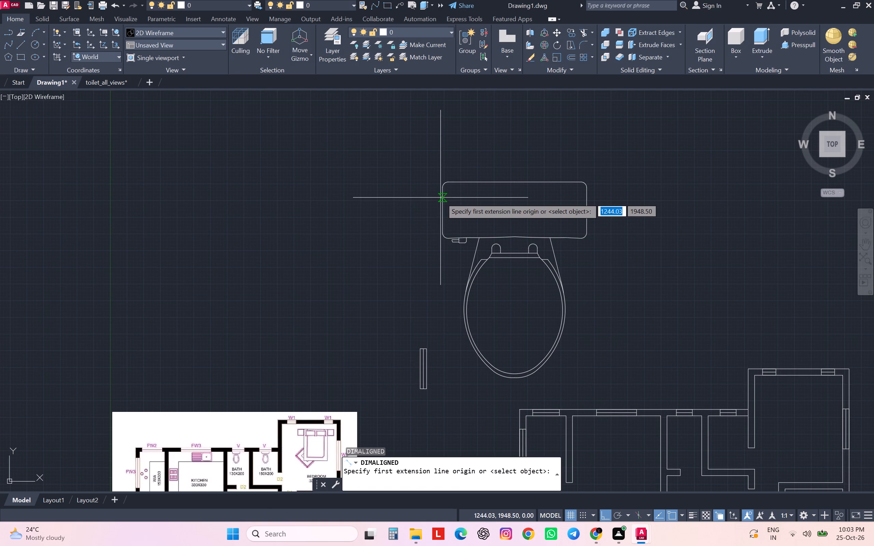
{"action": "left_click", "coordinate": [444, 191]}
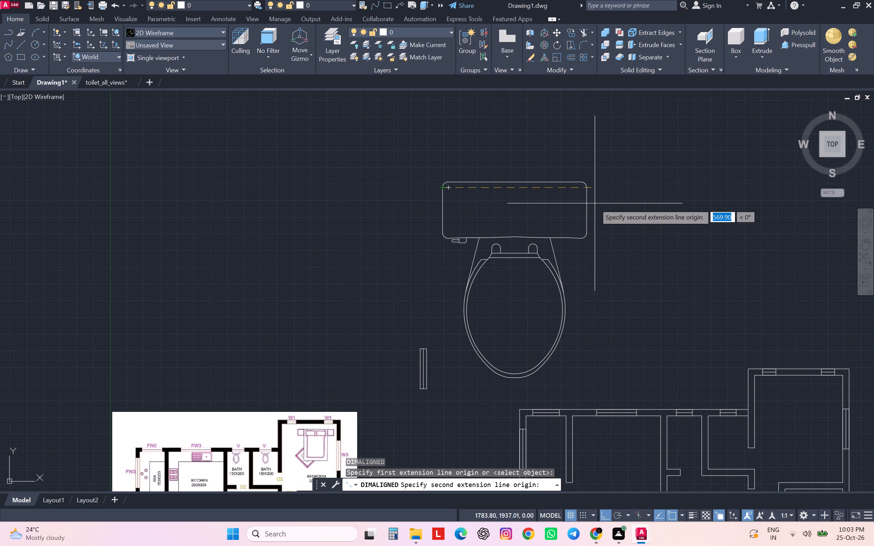
{"action": "left_click", "coordinate": [588, 189]}
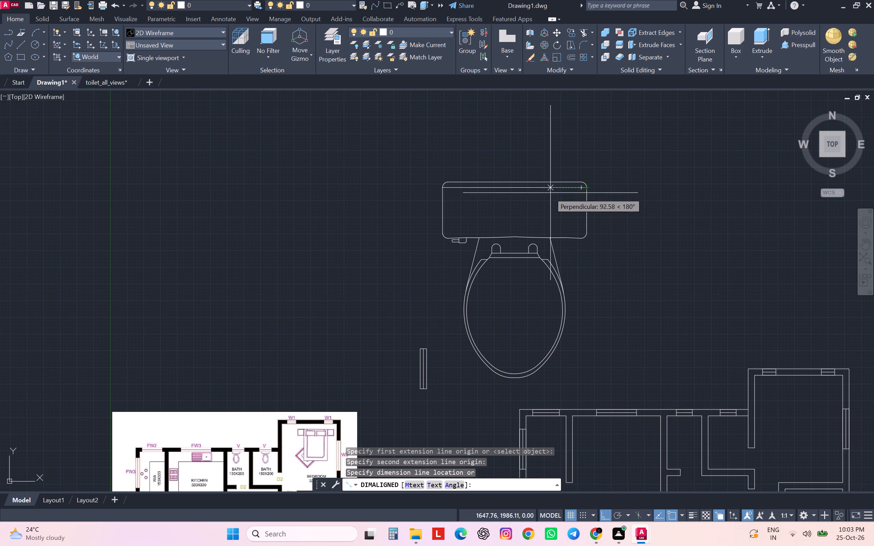
{"action": "scroll", "coordinate": [523, 188], "scroll_direction": "up", "scroll_amount": 4}
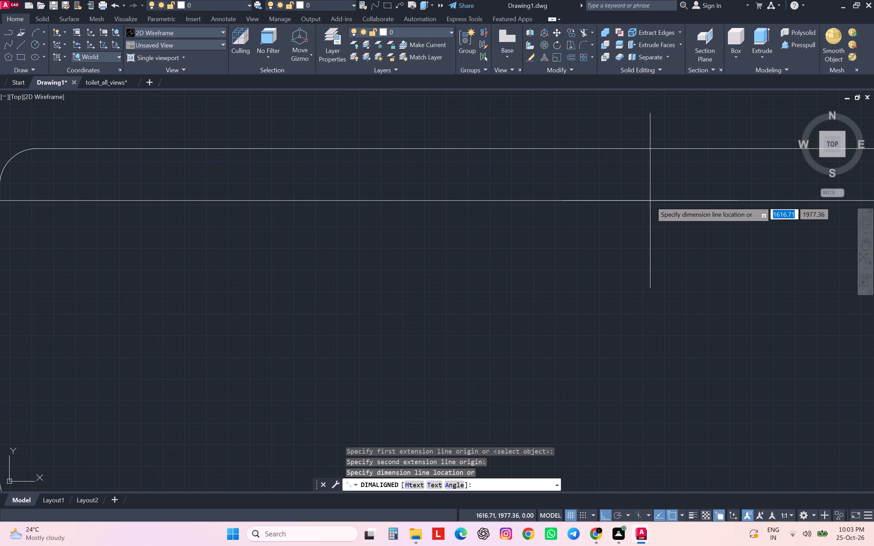
{"action": "scroll", "coordinate": [650, 201], "scroll_direction": "down", "scroll_amount": 2}
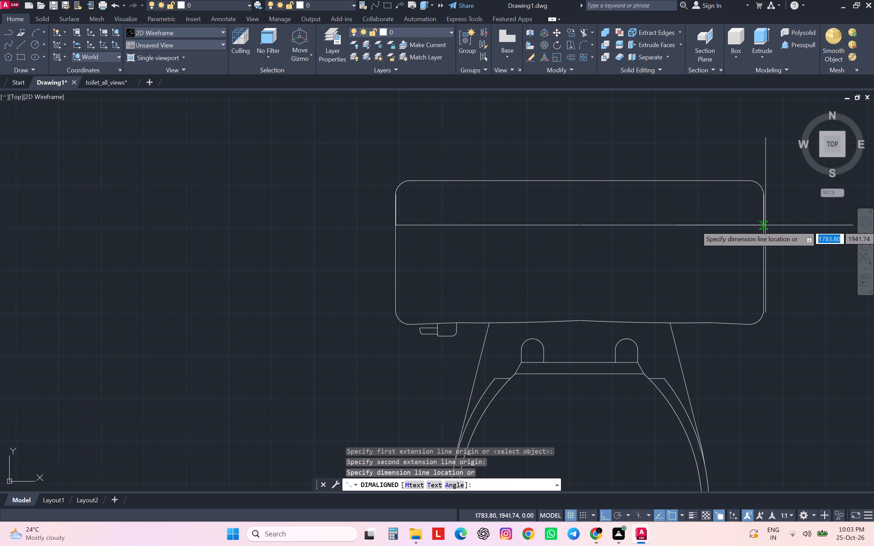
{"action": "left_click", "coordinate": [766, 197]}
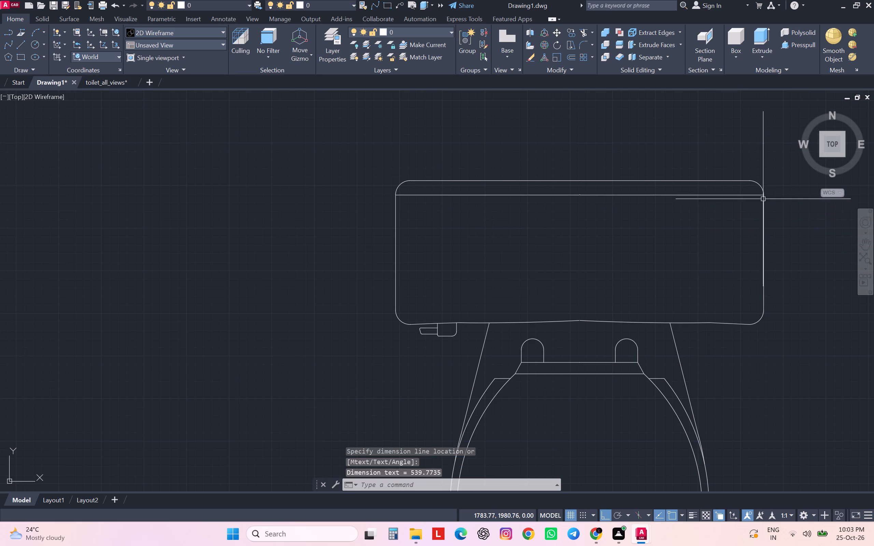
{"action": "scroll", "coordinate": [573, 198], "scroll_direction": "up", "scroll_amount": 4}
{"action": "scroll", "coordinate": [601, 173], "scroll_direction": "up", "scroll_amount": 4}
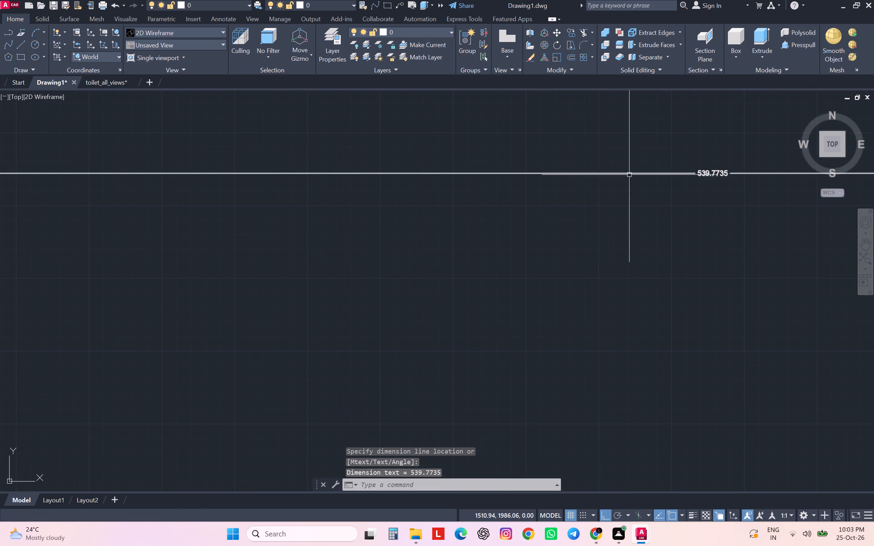
{"action": "middle_click_drag", "start_coordinate": [692, 165], "coordinate": [657, 179]}
{"action": "scroll", "coordinate": [662, 179], "scroll_direction": "up", "scroll_amount": 2}
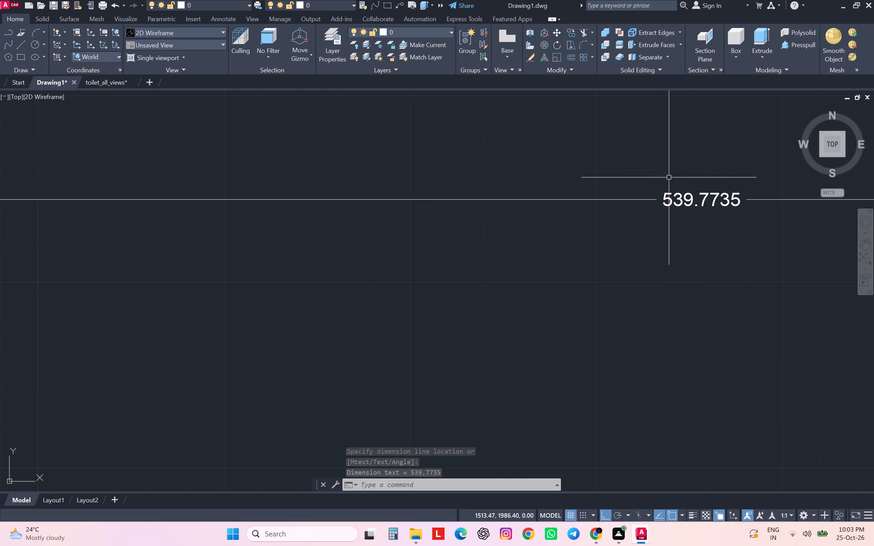
Scale the toilet together with its dimension from the tank's upper-left corner, using a reference length of 540 and a new length of 45.
{"action": "scroll", "coordinate": [669, 177], "scroll_direction": "down", "scroll_amount": 17}
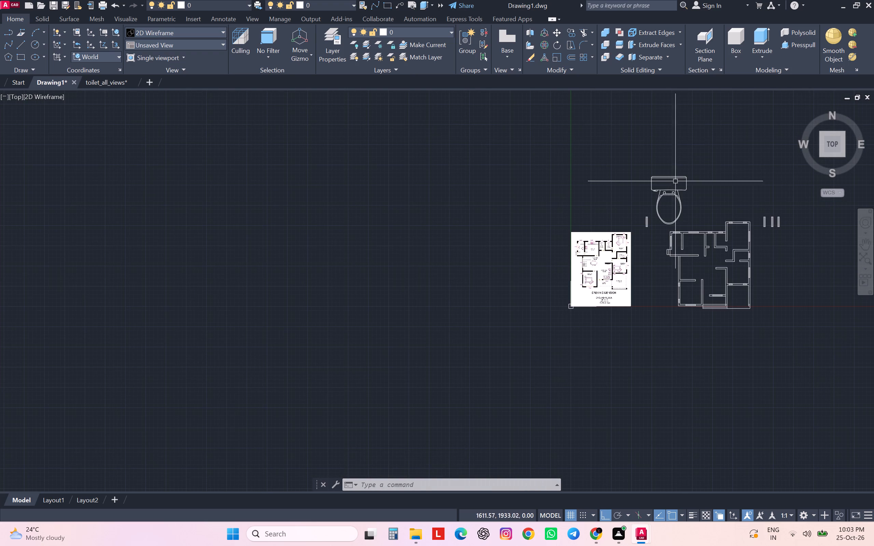
{"action": "left_click", "coordinate": [696, 163]}
{"action": "left_click_drag", "start_coordinate": [654, 224], "coordinate": [648, 219]}
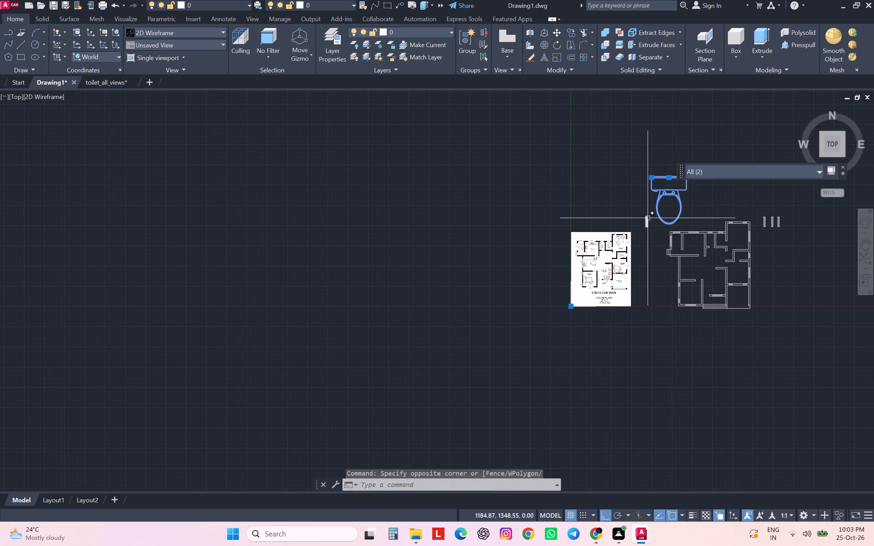
{"action": "scroll", "coordinate": [657, 207], "scroll_direction": "up", "scroll_amount": 2}
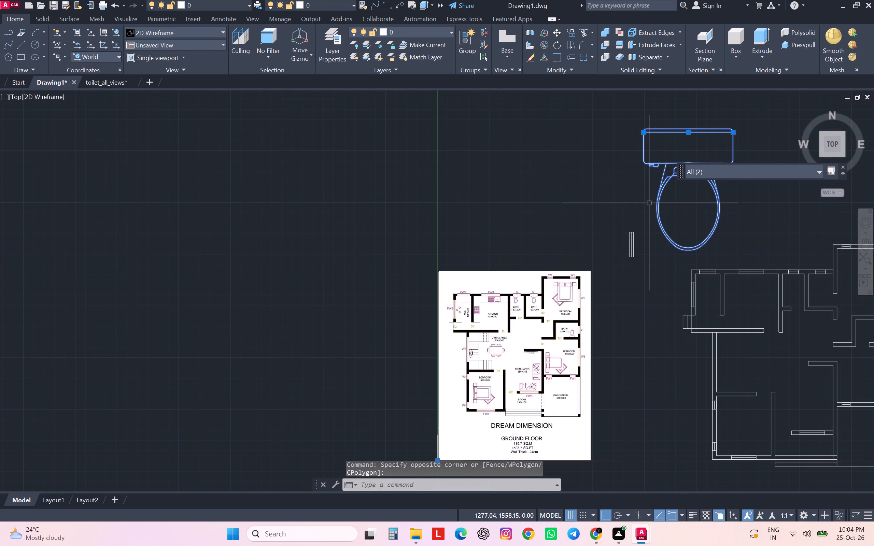
{"action": "type", "text": "sc"}
{"action": "key", "text": "Return"}
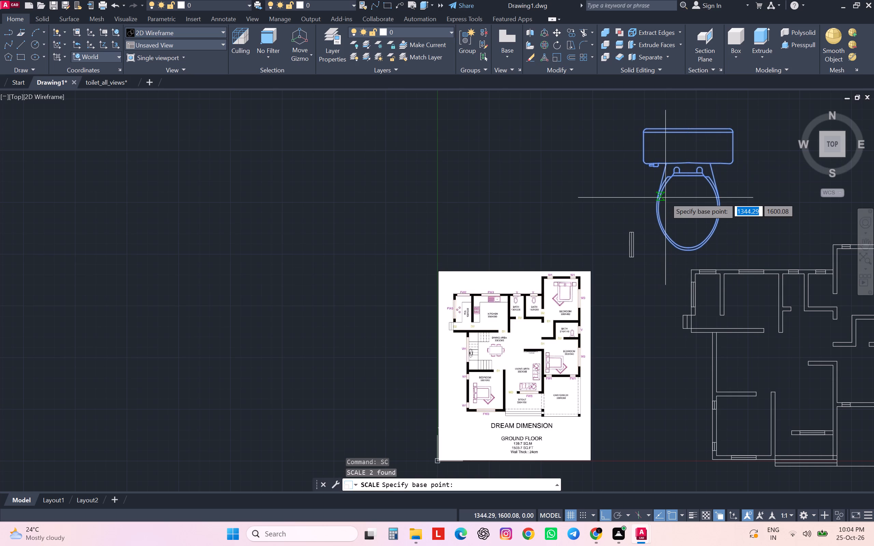
{"action": "middle_click_drag", "start_coordinate": [664, 198], "coordinate": [549, 224]}
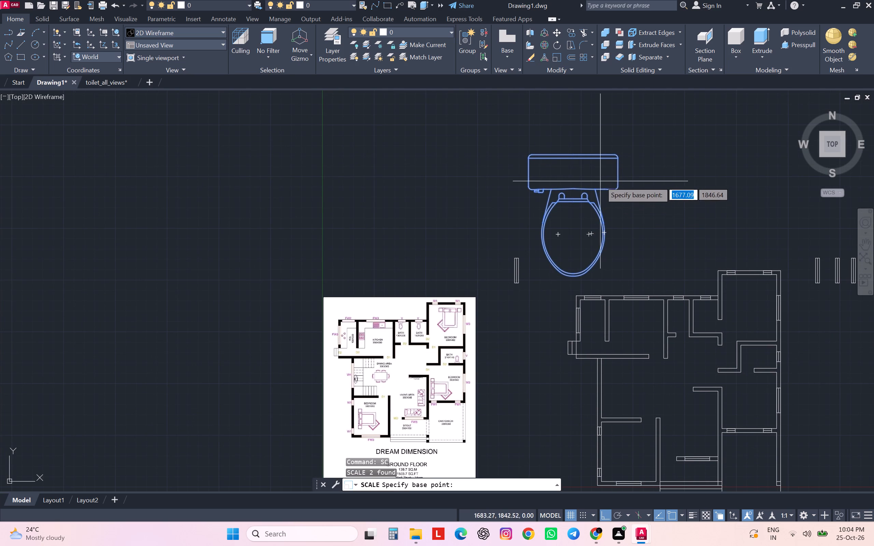
{"action": "left_click", "coordinate": [528, 159]}
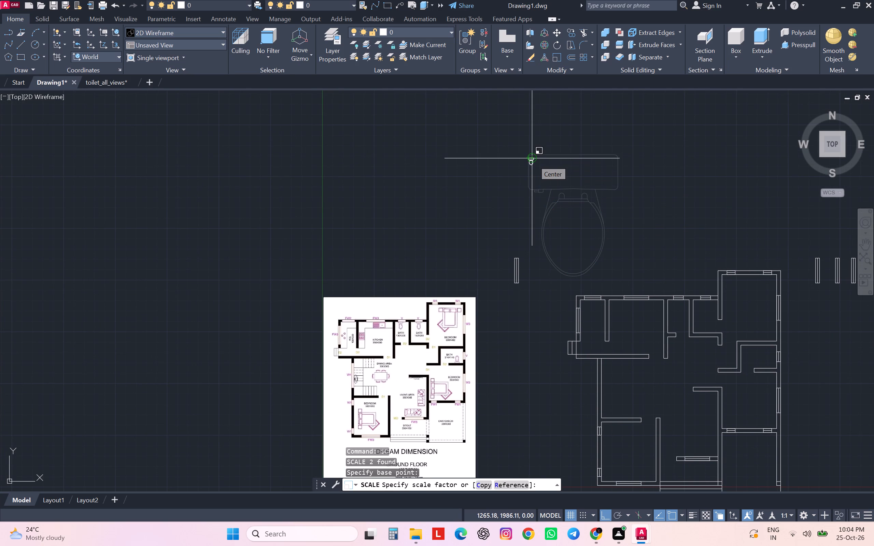
{"action": "type", "text": "540"}
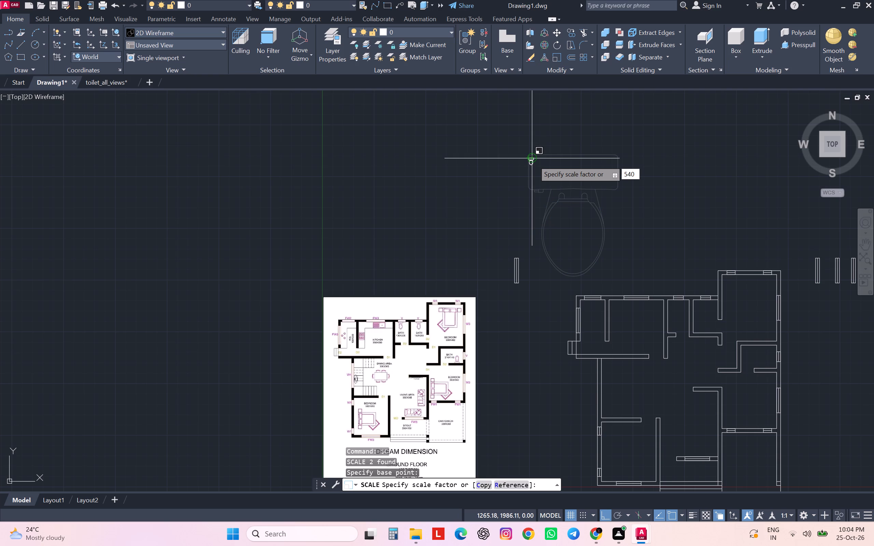
{"action": "key", "text": "BackSpace"}
{"action": "key", "text": "BackSpace"}
{"action": "key", "text": "BackSpace"}
{"action": "key", "text": "r"}
{"action": "key", "text": "Return"}
{"action": "type", "text": "540"}
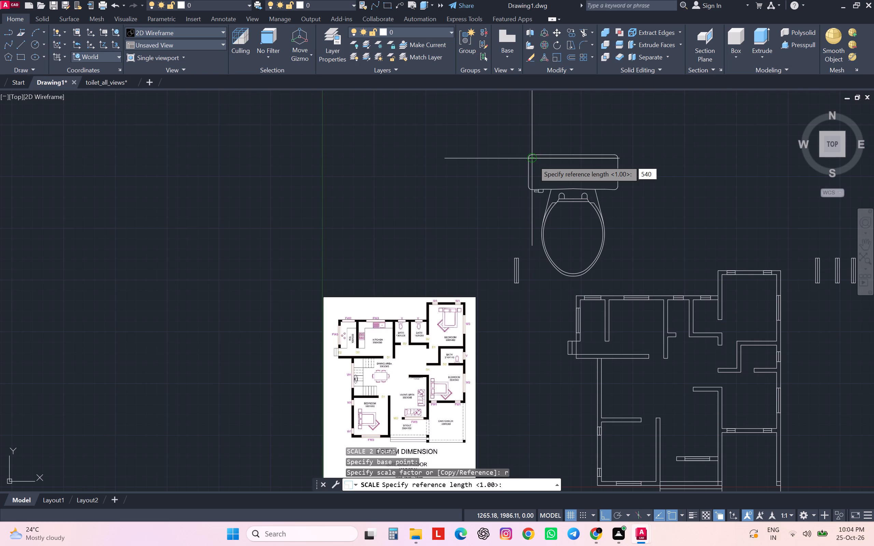
{"action": "key", "text": "Return"}
{"action": "type", "text": "45"}
{"action": "key", "text": "Return"}
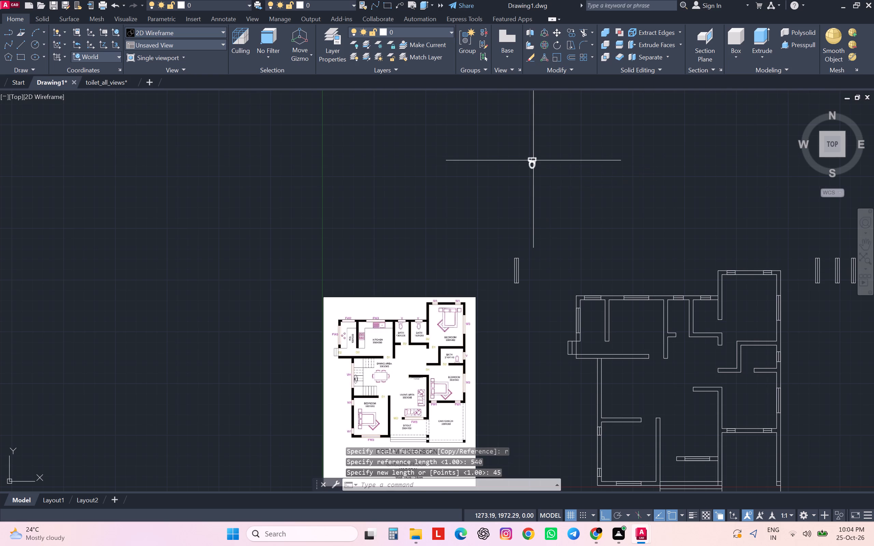
Delete the aligned dimension from the scaled toilet's tank.
{"action": "scroll", "coordinate": [534, 149], "scroll_direction": "up", "scroll_amount": 3}
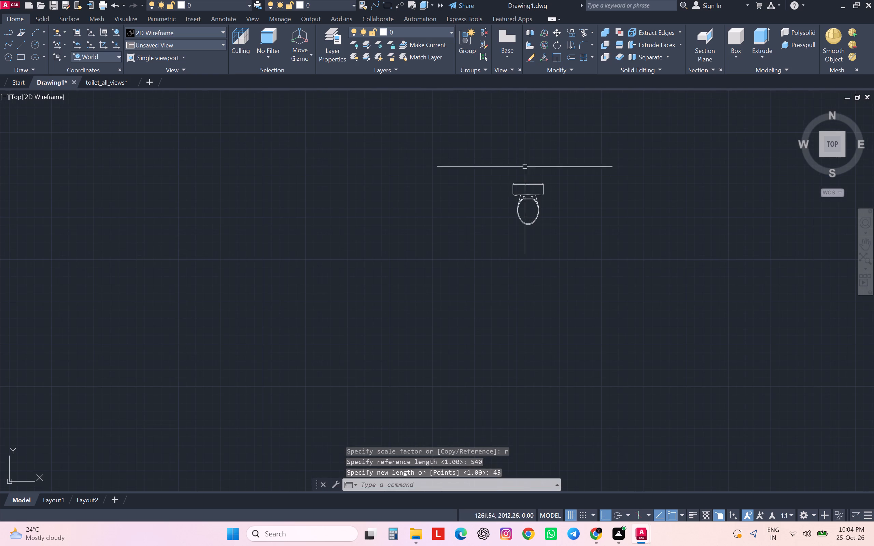
{"action": "scroll", "coordinate": [527, 177], "scroll_direction": "up", "scroll_amount": 3}
{"action": "left_click", "coordinate": [538, 209]}
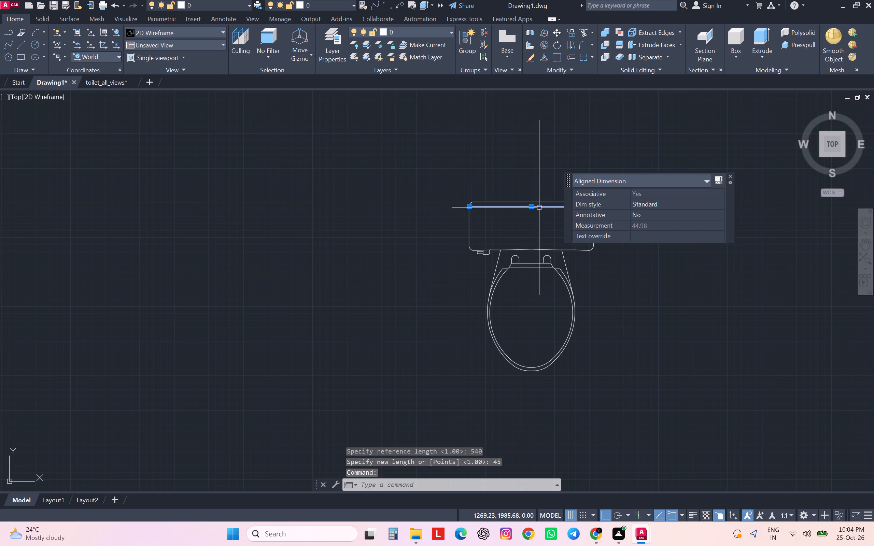
{"action": "key", "text": "Delete"}
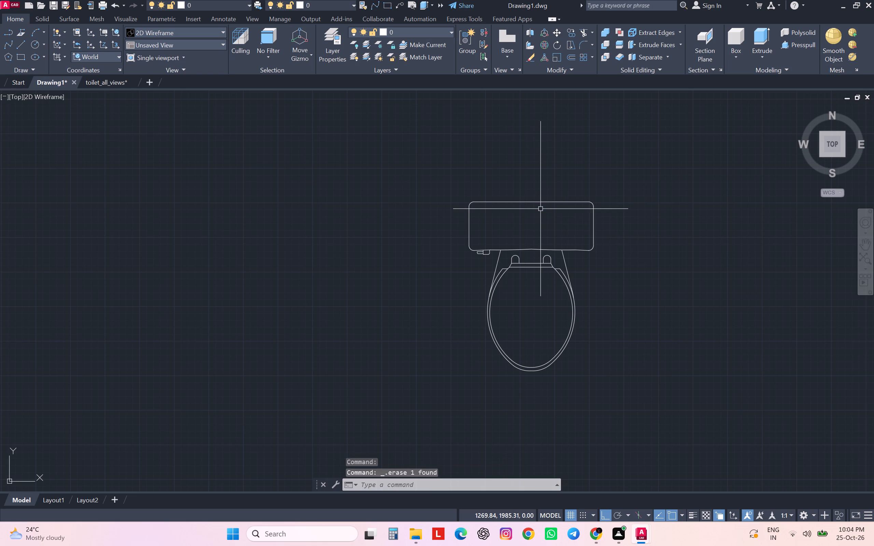
Copy the toilet block from the midpoint of its tank's back edge to beneath the ventilator windows in both upper bathrooms.
{"action": "type", "text": "co"}
{"action": "key", "text": "Return"}
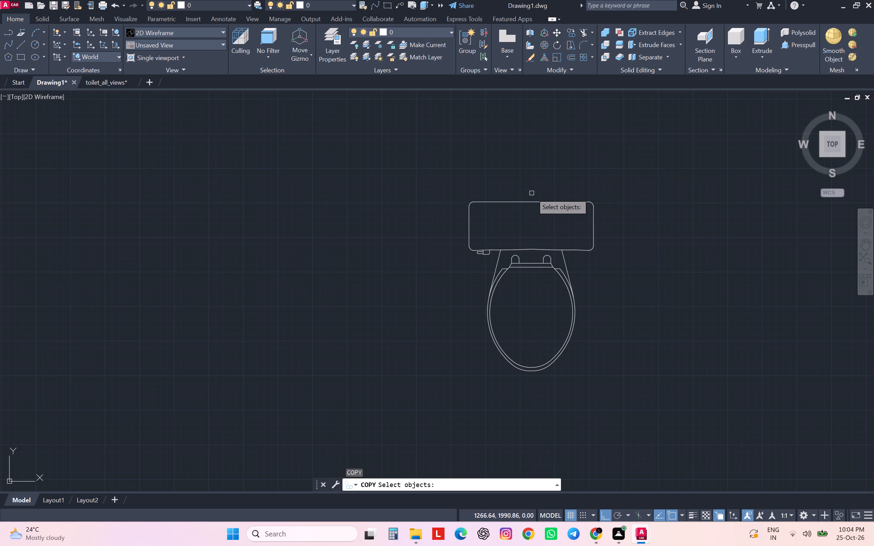
{"action": "left_click", "coordinate": [531, 201]}
{"action": "key", "text": "Return"}
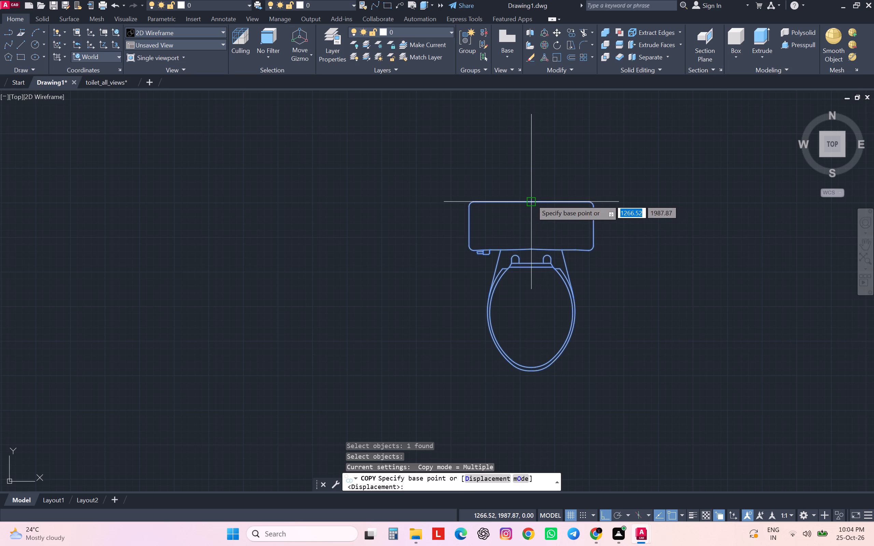
{"action": "left_click", "coordinate": [531, 199]}
{"action": "scroll", "coordinate": [531, 194], "scroll_direction": "down", "scroll_amount": 7}
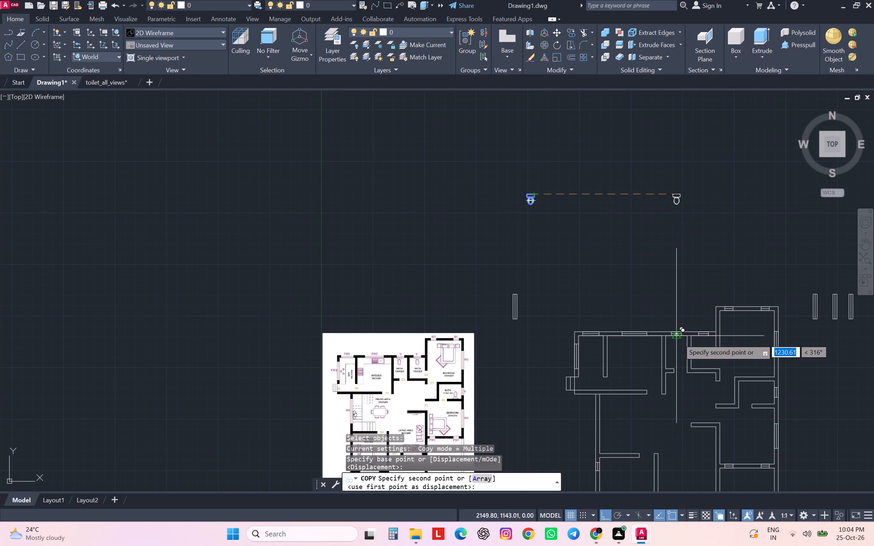
{"action": "scroll", "coordinate": [678, 339], "scroll_direction": "up", "scroll_amount": 5}
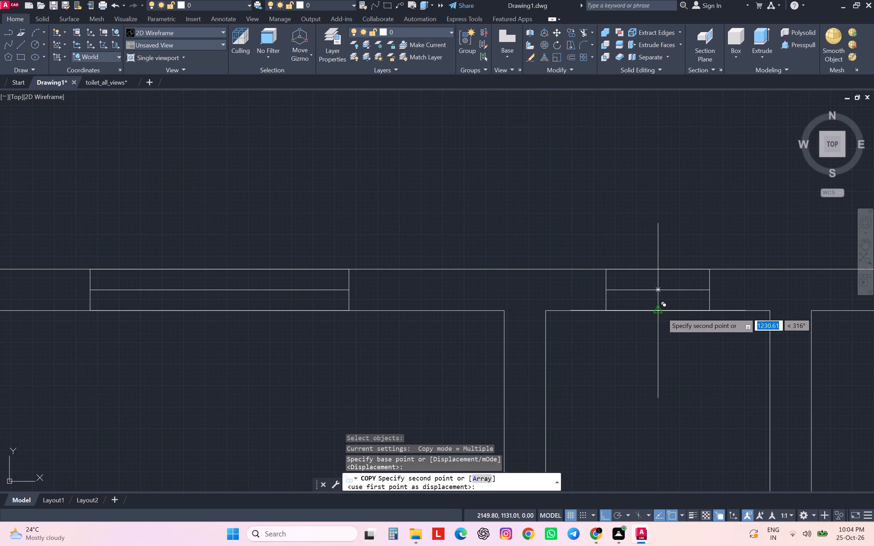
{"action": "left_click", "coordinate": [661, 312]}
{"action": "middle_click_drag", "start_coordinate": [740, 339], "coordinate": [510, 352]}
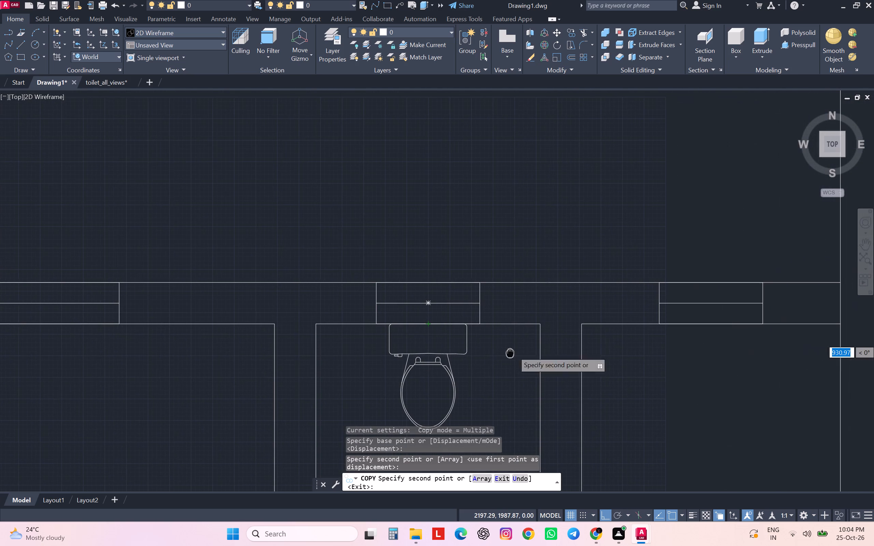
{"action": "left_click", "coordinate": [709, 326]}
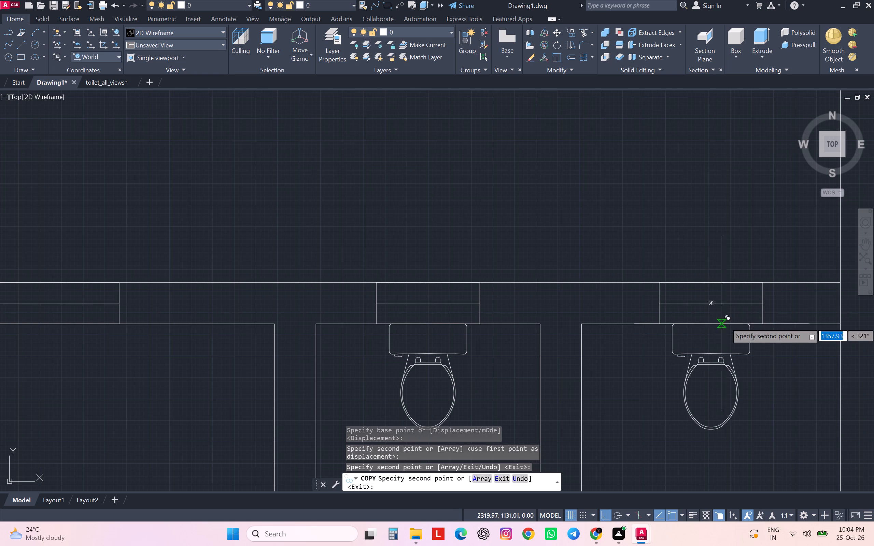
{"action": "scroll", "coordinate": [730, 314], "scroll_direction": "down", "scroll_amount": 1}
{"action": "key", "text": "Escape"}
{"action": "key", "text": "Escape"}
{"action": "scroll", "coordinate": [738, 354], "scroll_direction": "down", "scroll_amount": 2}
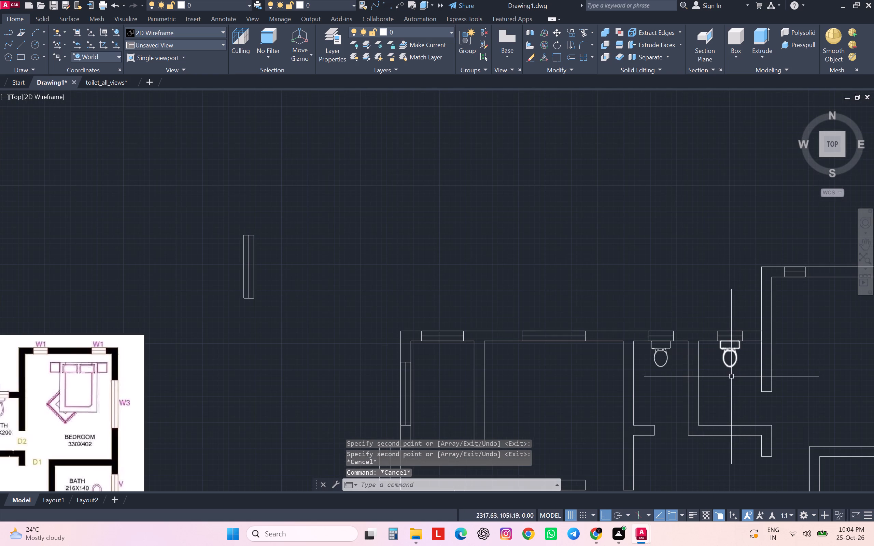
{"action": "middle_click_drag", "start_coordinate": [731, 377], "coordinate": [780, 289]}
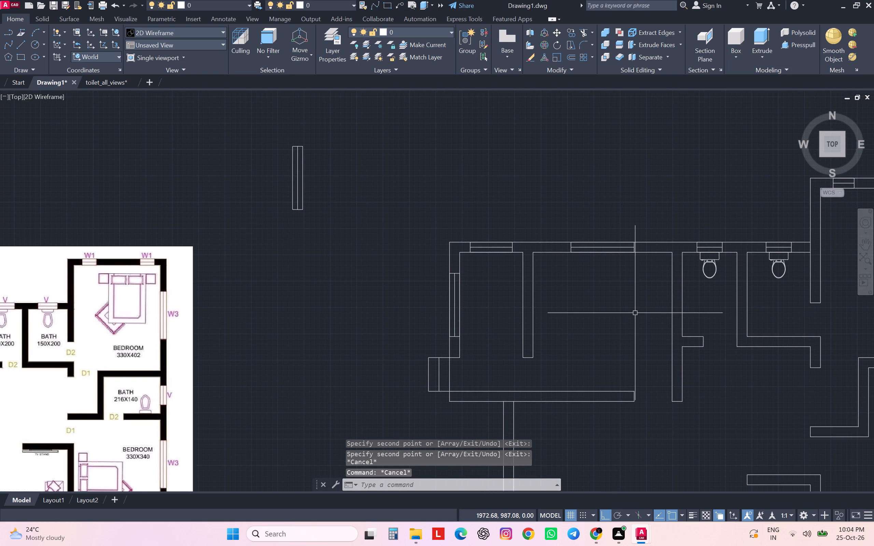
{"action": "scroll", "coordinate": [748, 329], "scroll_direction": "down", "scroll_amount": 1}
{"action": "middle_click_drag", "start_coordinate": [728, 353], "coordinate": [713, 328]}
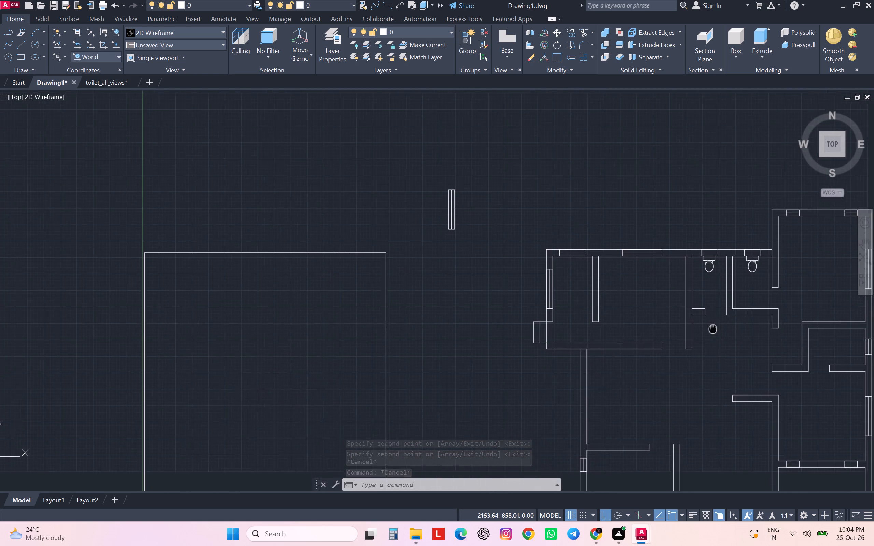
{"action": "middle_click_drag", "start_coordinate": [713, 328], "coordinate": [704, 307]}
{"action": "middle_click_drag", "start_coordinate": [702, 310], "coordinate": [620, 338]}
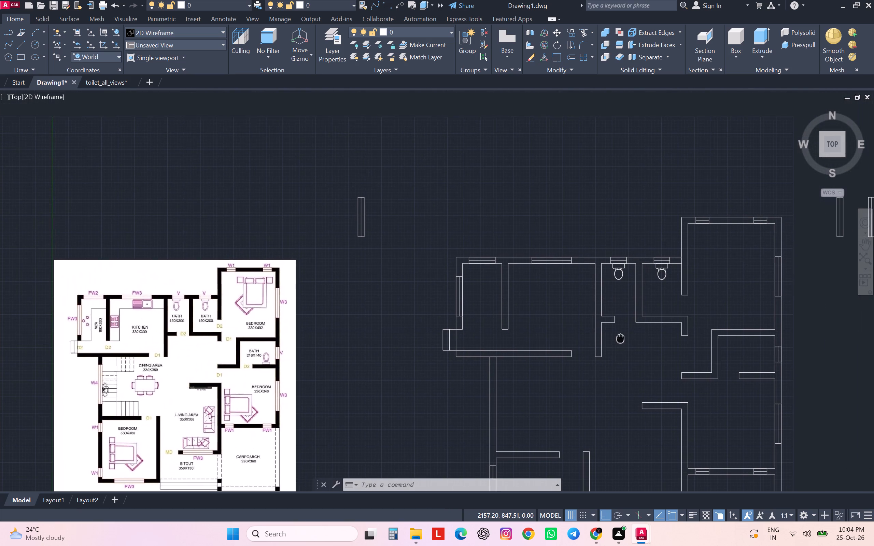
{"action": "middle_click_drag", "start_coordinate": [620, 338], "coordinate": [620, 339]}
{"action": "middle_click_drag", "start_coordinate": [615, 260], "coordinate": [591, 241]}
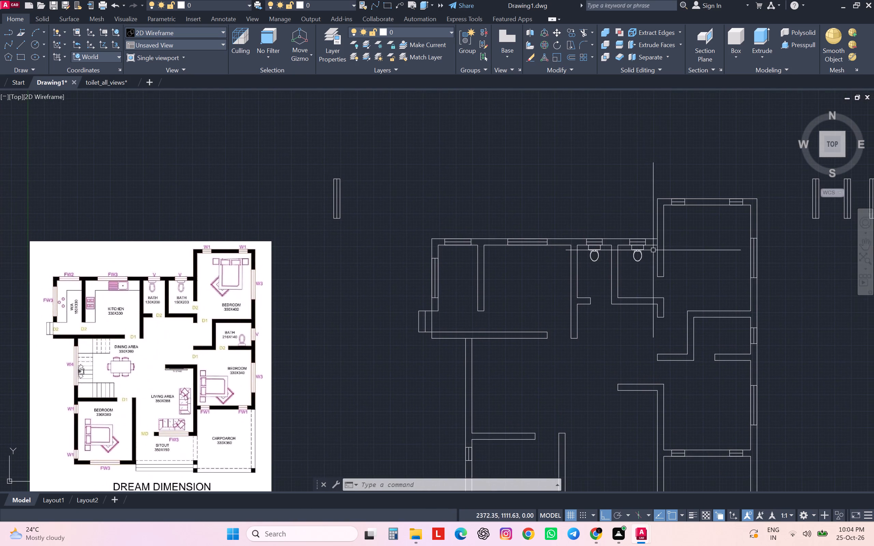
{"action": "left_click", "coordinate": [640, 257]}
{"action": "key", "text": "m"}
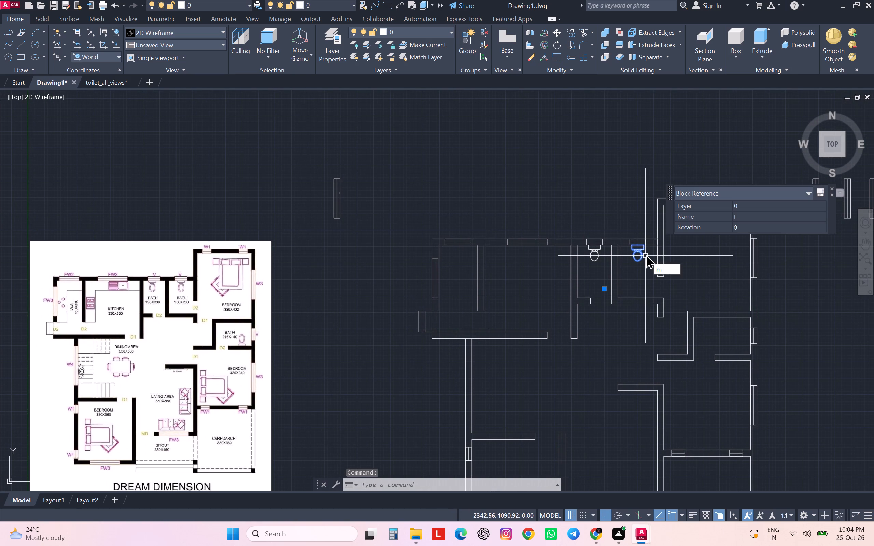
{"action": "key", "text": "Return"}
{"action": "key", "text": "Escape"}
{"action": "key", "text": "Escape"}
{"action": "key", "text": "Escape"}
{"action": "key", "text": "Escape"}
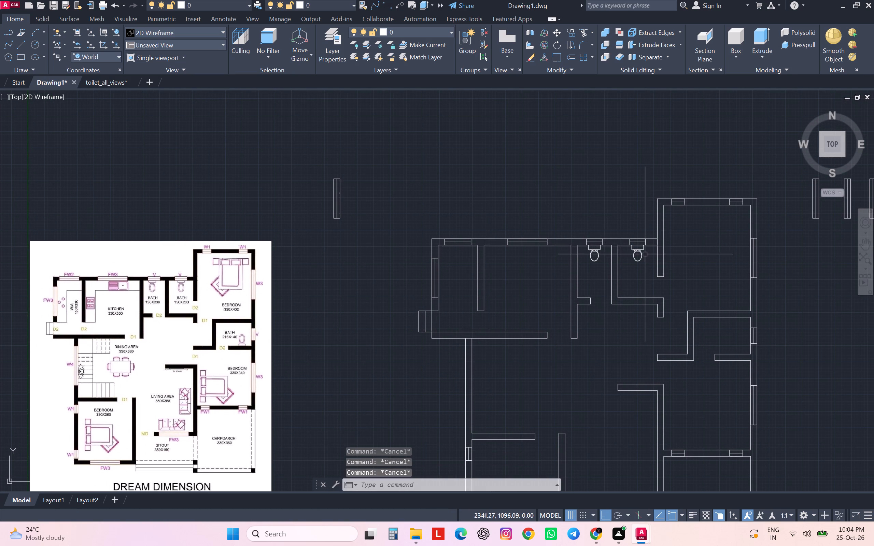
Copy the toilet block from the 150X200 bathroom to the empty space above the plan.
{"action": "left_click", "coordinate": [643, 257]}
{"action": "type", "text": "co"}
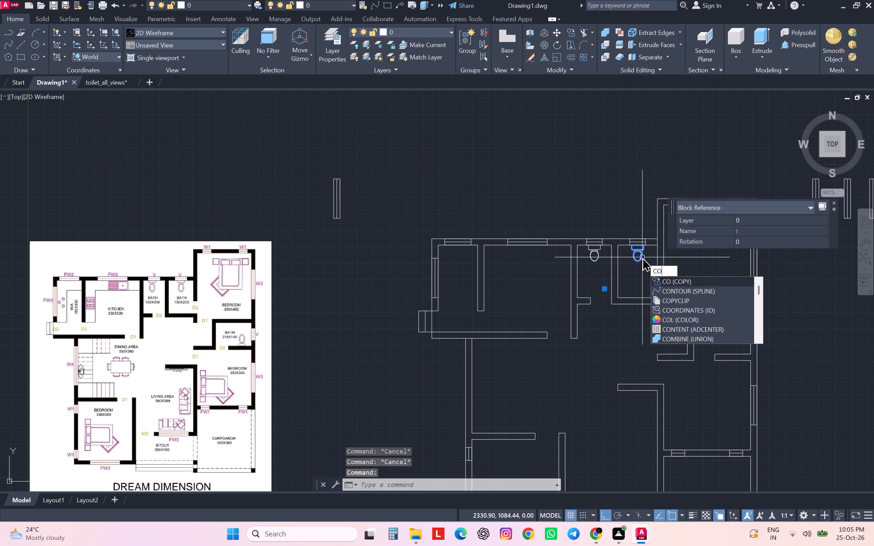
{"action": "key", "text": "Return"}
{"action": "left_click", "coordinate": [642, 257]}
{"action": "left_click", "coordinate": [635, 161]}
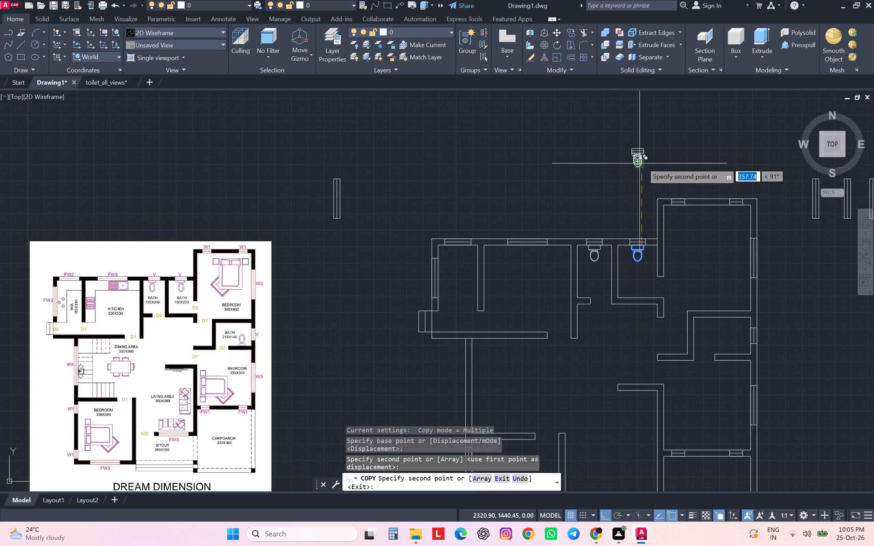
{"action": "key", "text": "Escape"}
Rotate the toilet copy above the plan by 180°.
{"action": "left_click", "coordinate": [658, 142]}
{"action": "left_click", "coordinate": [588, 182]}
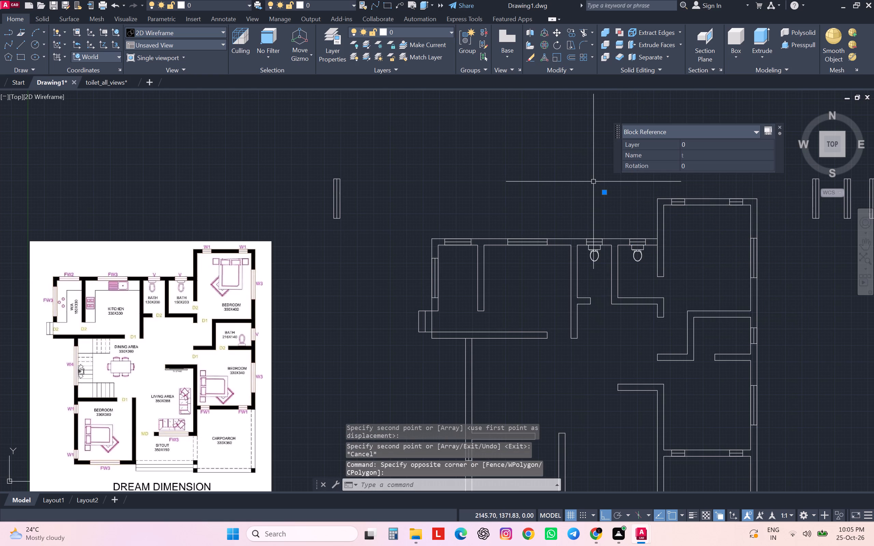
{"action": "key", "text": "r"}
{"action": "key", "text": "o"}
{"action": "key", "text": "Return"}
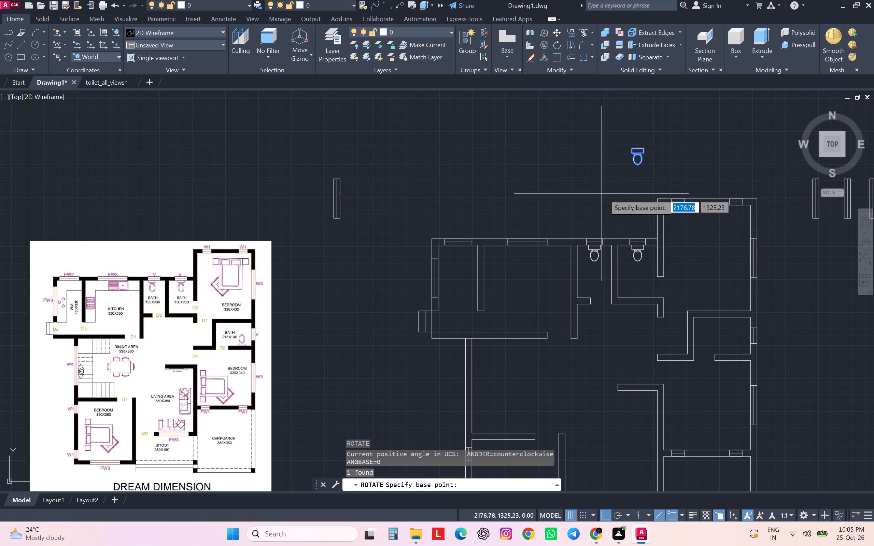
{"action": "left_click", "coordinate": [647, 163]}
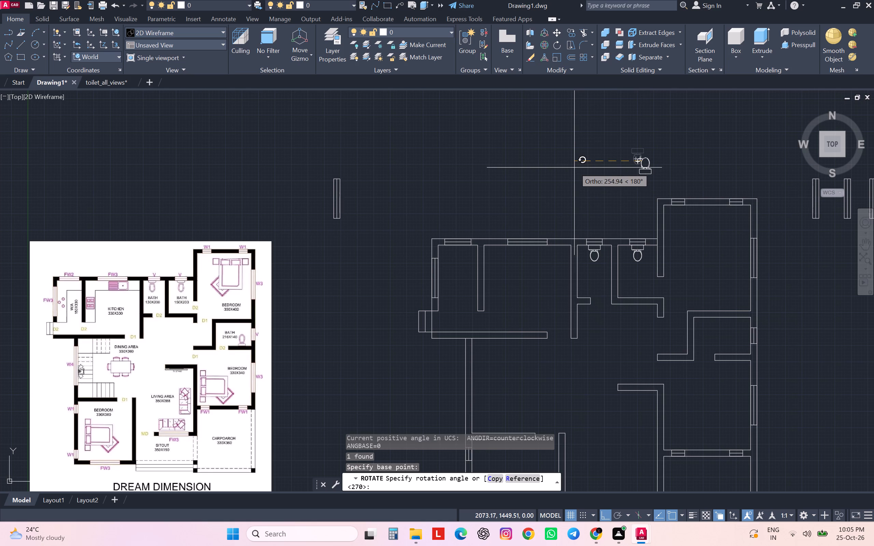
{"action": "left_click", "coordinate": [574, 168]}
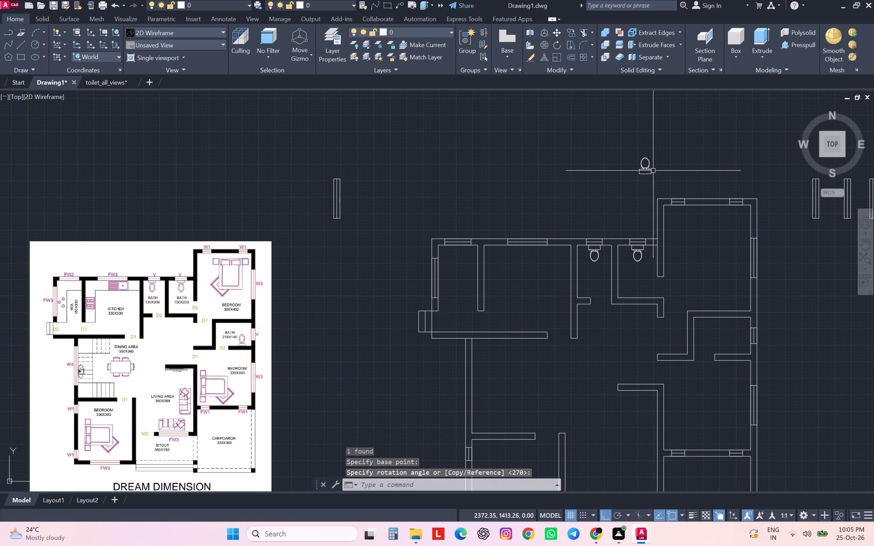
Move the rotated toilet by its tank's back-edge midpoint onto the short lower wall of the 216X140 bathroom.
{"action": "left_click", "coordinate": [648, 173]}
{"action": "key", "text": "m"}
{"action": "key", "text": "Return"}
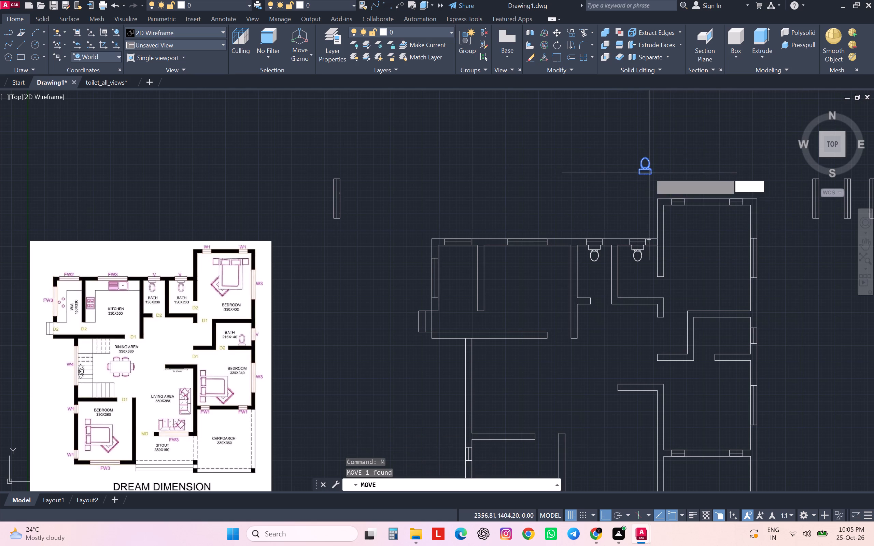
{"action": "scroll", "coordinate": [646, 176], "scroll_direction": "up", "scroll_amount": 3}
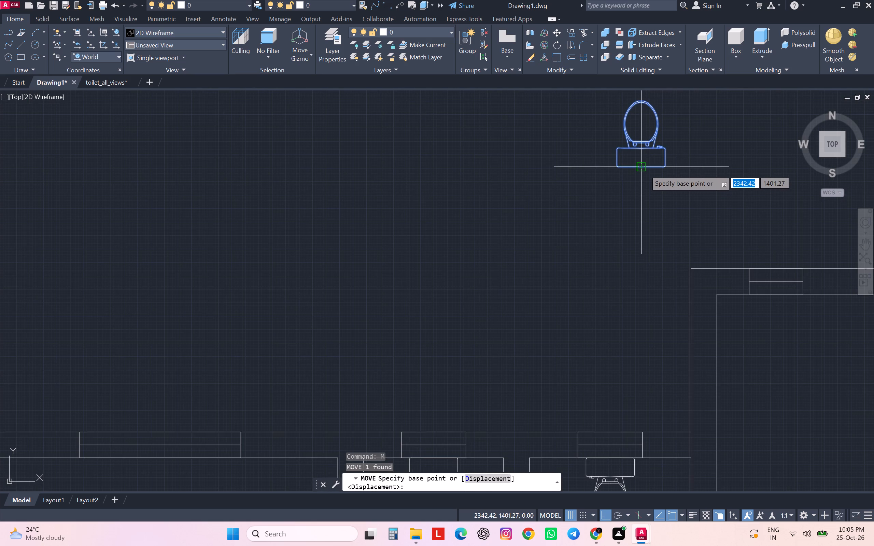
{"action": "left_click", "coordinate": [644, 169]}
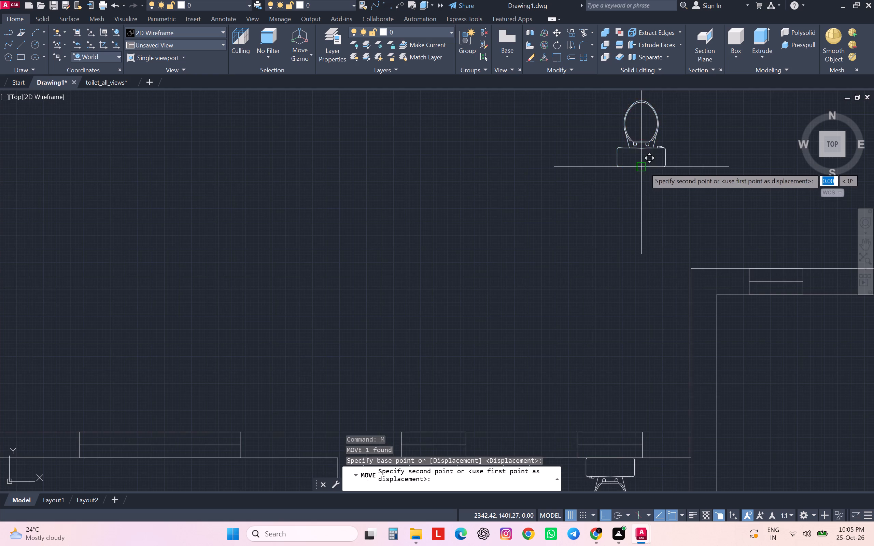
{"action": "scroll", "coordinate": [645, 167], "scroll_direction": "down", "scroll_amount": 5}
{"action": "scroll", "coordinate": [686, 229], "scroll_direction": "down", "scroll_amount": 1}
{"action": "scroll", "coordinate": [686, 228], "scroll_direction": "up", "scroll_amount": 1}
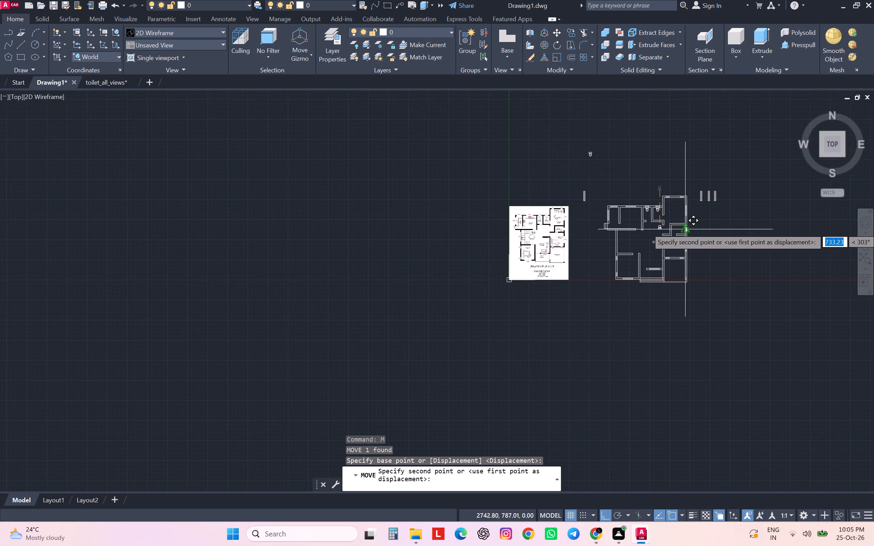
{"action": "scroll", "coordinate": [686, 228], "scroll_direction": "up", "scroll_amount": 2}
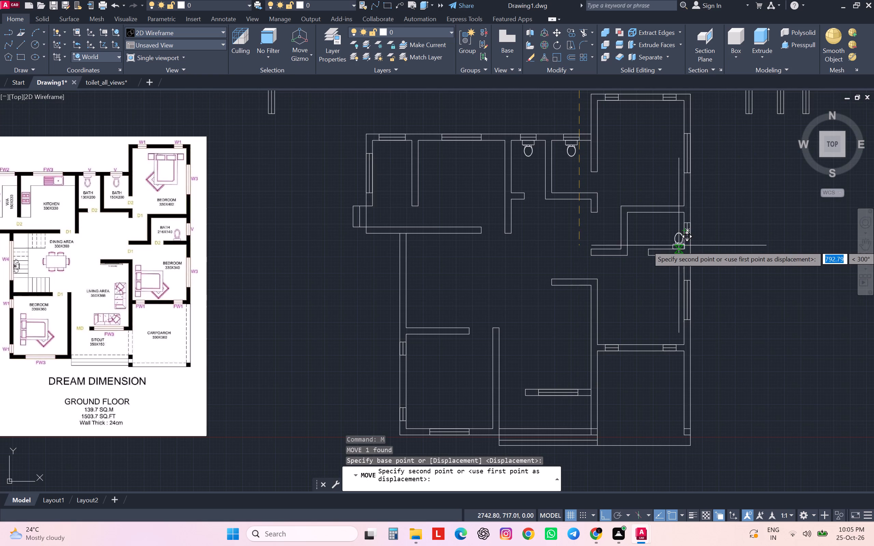
{"action": "left_click", "coordinate": [670, 249]}
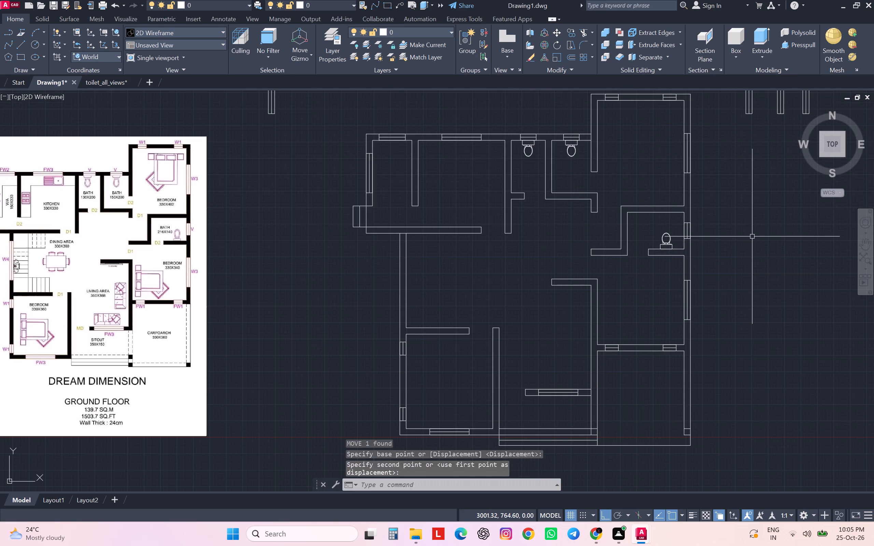
{"action": "key", "text": "Escape"}
{"action": "key", "text": "Escape"}
{"action": "key", "text": "Escape"}
{"action": "key", "text": "Escape"}
Examine the bedroom, dining and living area furniture on the reference plan image.
{"action": "scroll", "coordinate": [752, 236], "scroll_direction": "down", "scroll_amount": 1}
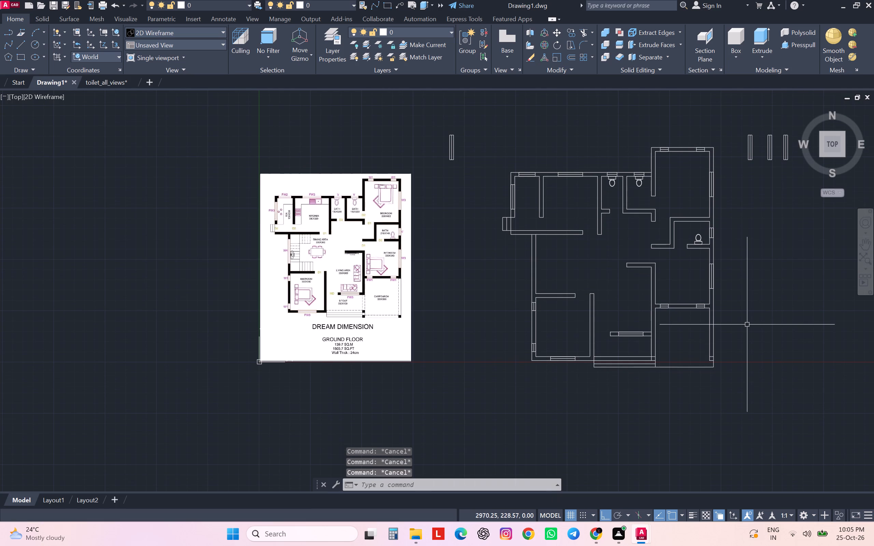
{"action": "scroll", "coordinate": [354, 212], "scroll_direction": "up", "scroll_amount": 1}
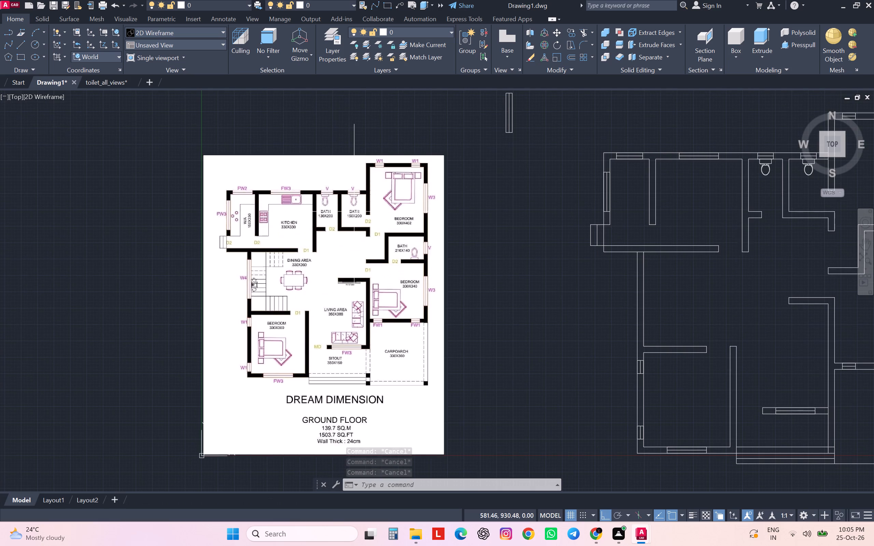
{"action": "scroll", "coordinate": [306, 337], "scroll_direction": "up", "scroll_amount": 2}
{"action": "middle_click_drag", "start_coordinate": [304, 334], "coordinate": [311, 273]}
{"action": "scroll", "coordinate": [311, 273], "scroll_direction": "down", "scroll_amount": 1}
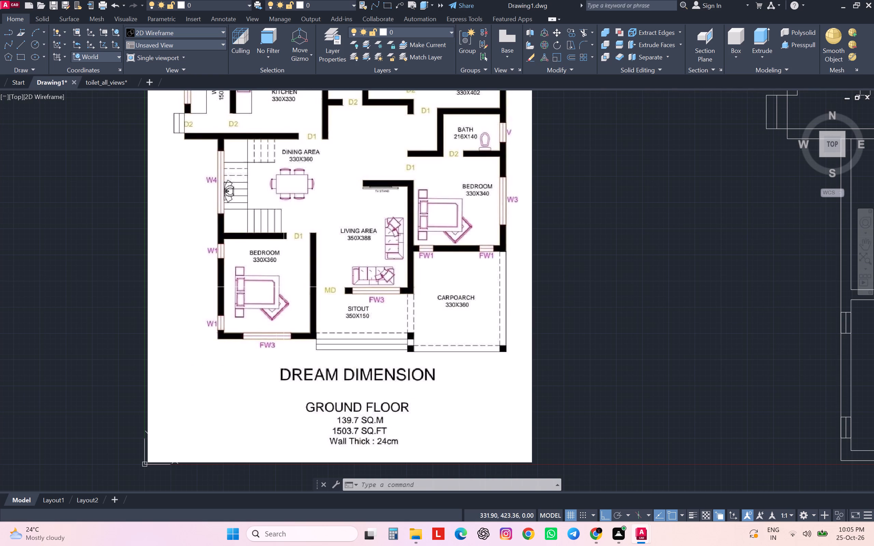
{"action": "left_click_drag", "start_coordinate": [250, 274], "coordinate": [297, 311]}
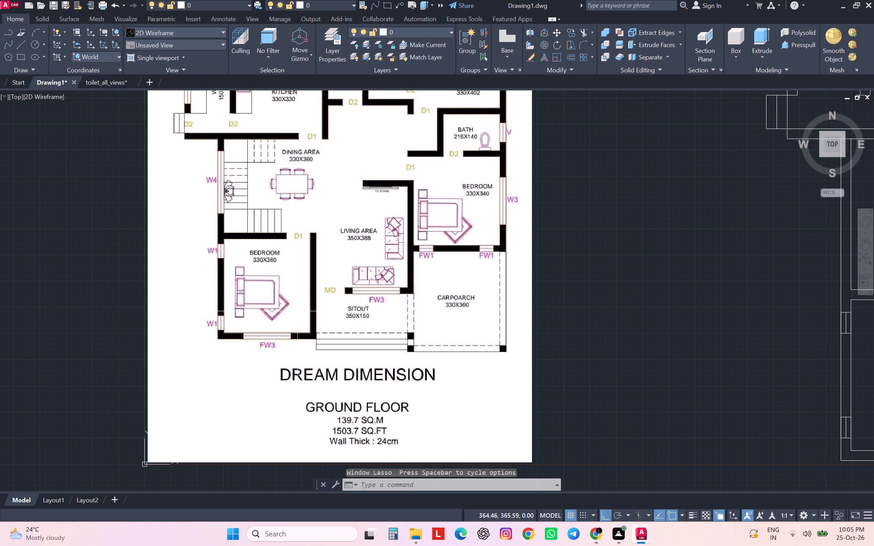
{"action": "scroll", "coordinate": [310, 302], "scroll_direction": "down", "scroll_amount": 2}
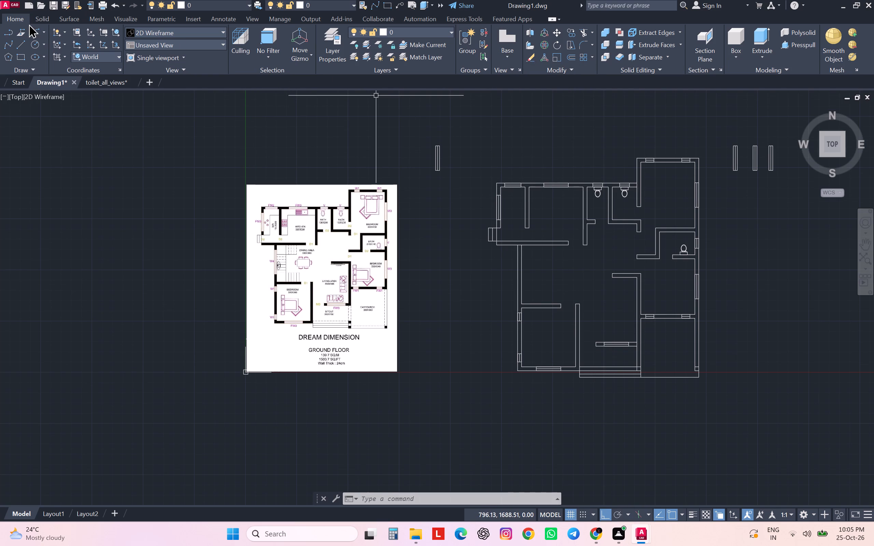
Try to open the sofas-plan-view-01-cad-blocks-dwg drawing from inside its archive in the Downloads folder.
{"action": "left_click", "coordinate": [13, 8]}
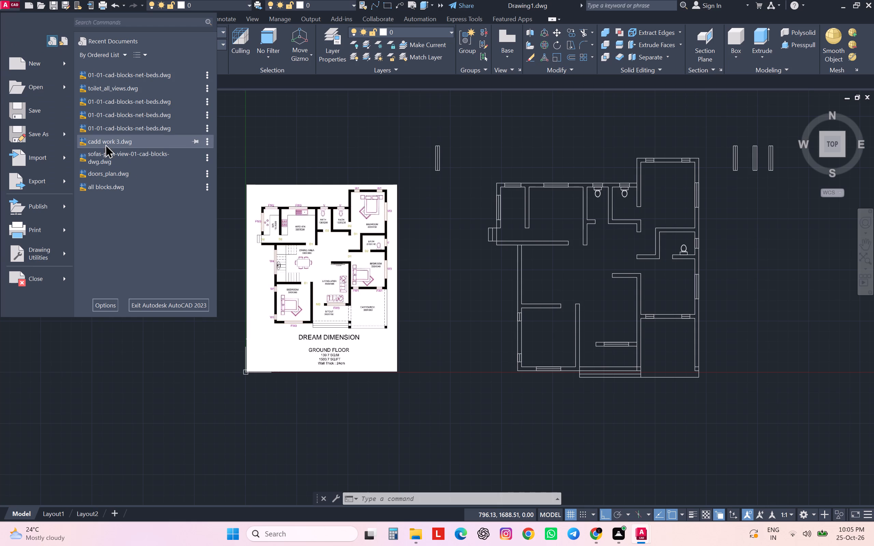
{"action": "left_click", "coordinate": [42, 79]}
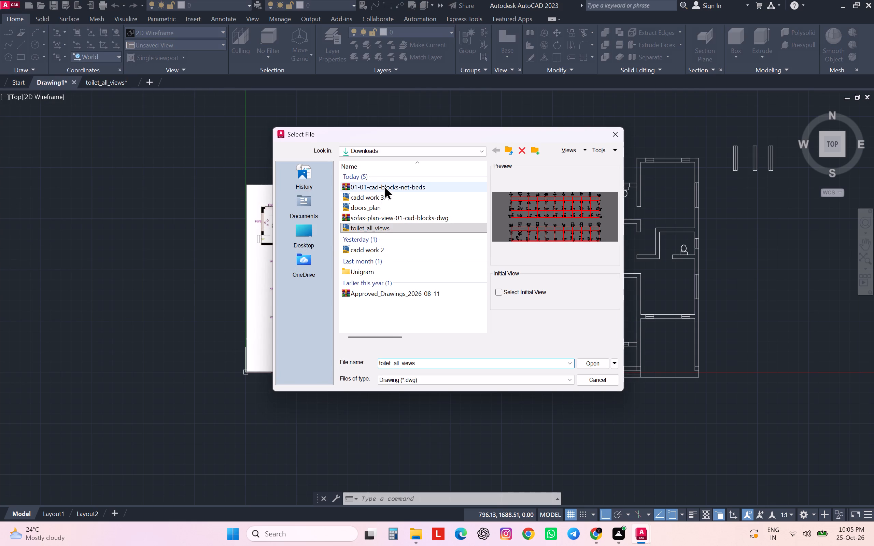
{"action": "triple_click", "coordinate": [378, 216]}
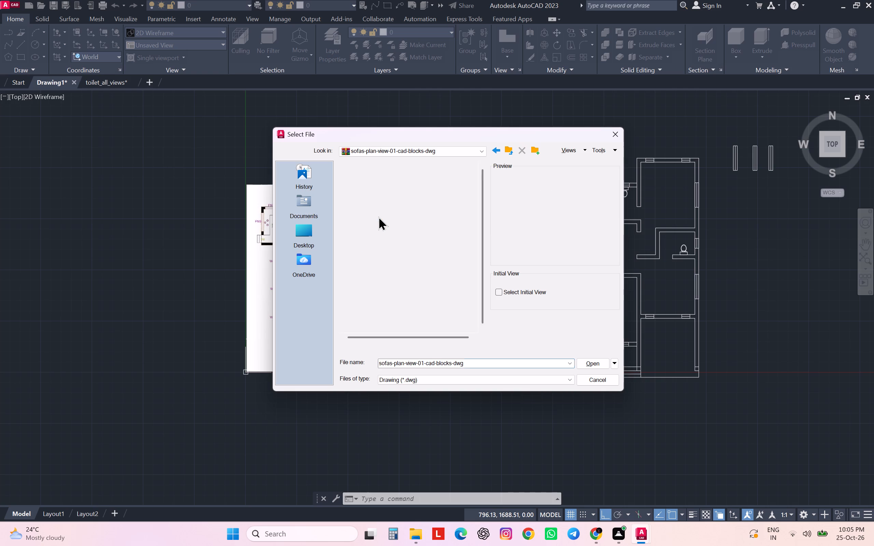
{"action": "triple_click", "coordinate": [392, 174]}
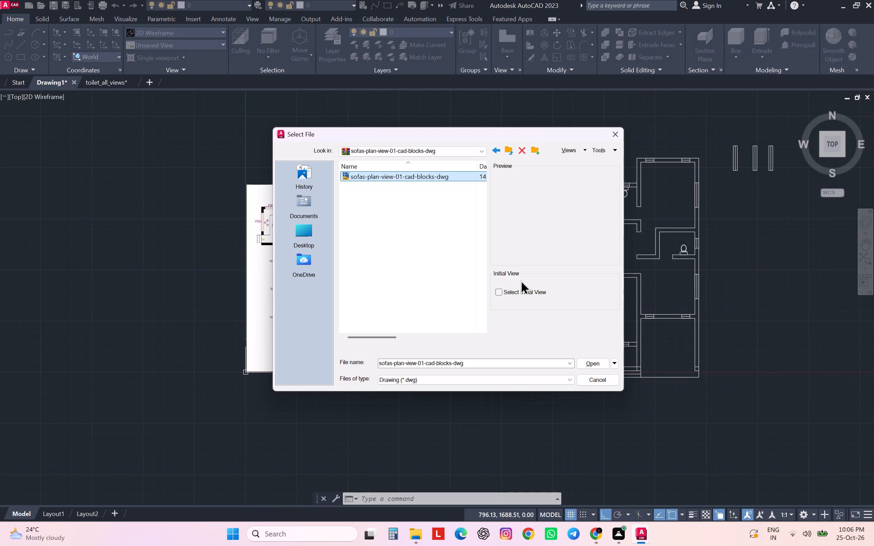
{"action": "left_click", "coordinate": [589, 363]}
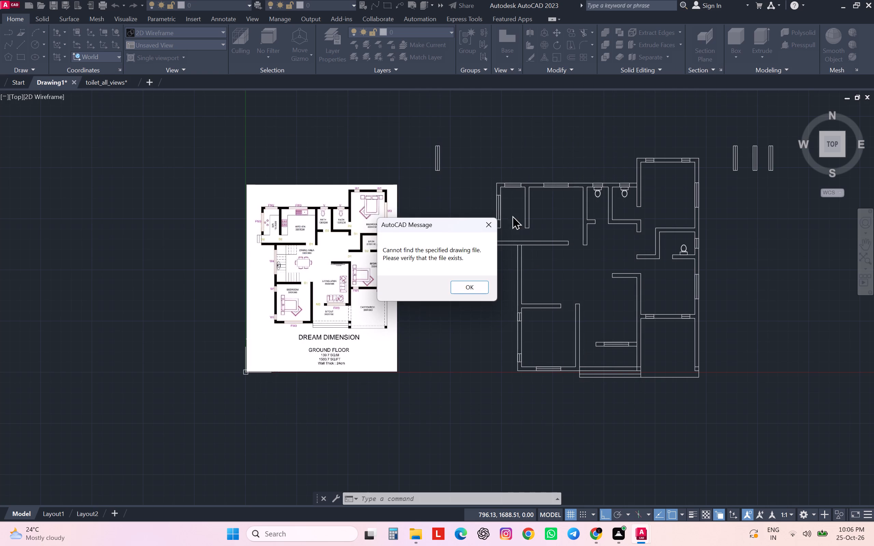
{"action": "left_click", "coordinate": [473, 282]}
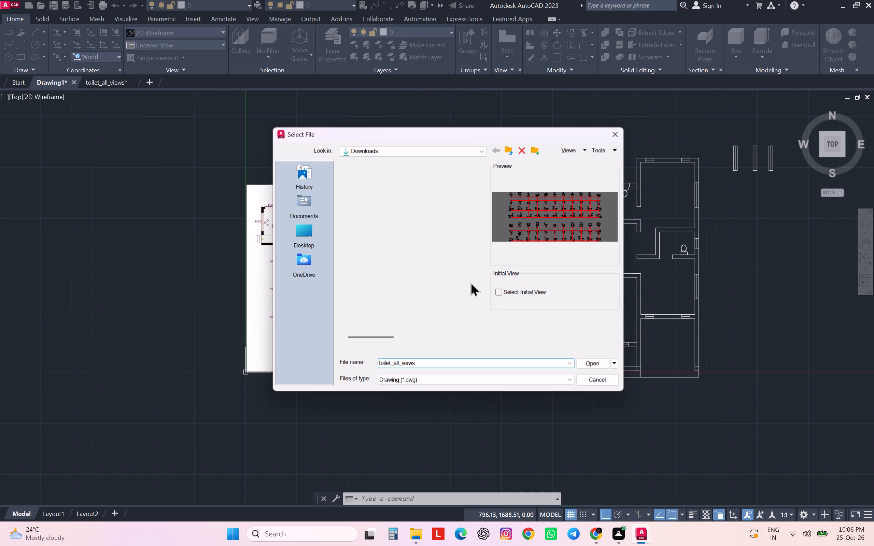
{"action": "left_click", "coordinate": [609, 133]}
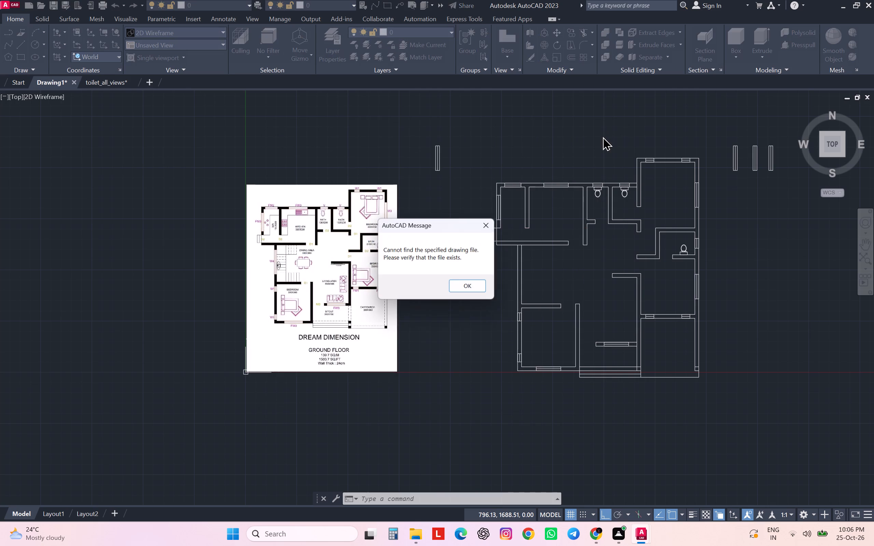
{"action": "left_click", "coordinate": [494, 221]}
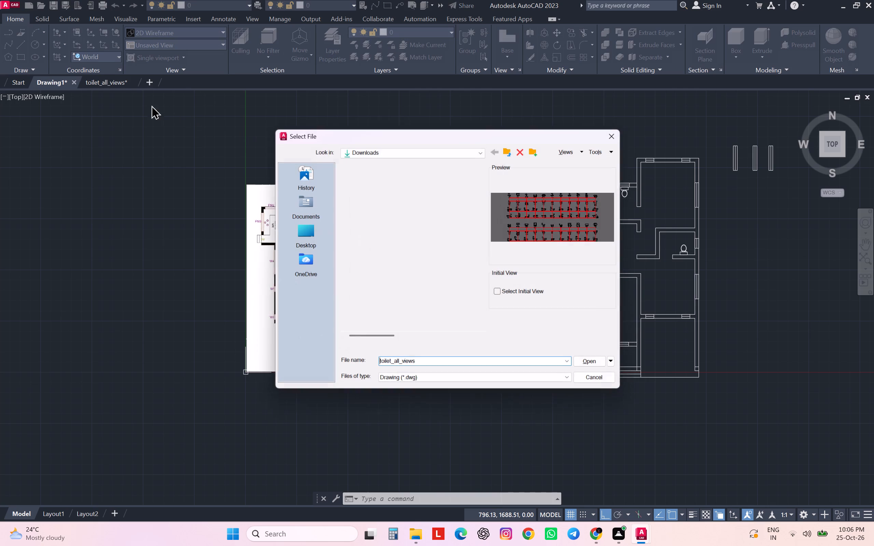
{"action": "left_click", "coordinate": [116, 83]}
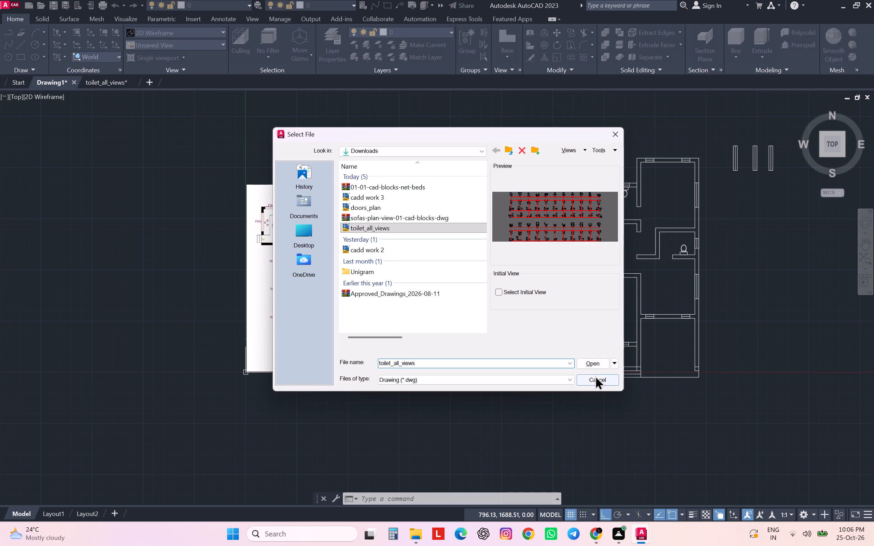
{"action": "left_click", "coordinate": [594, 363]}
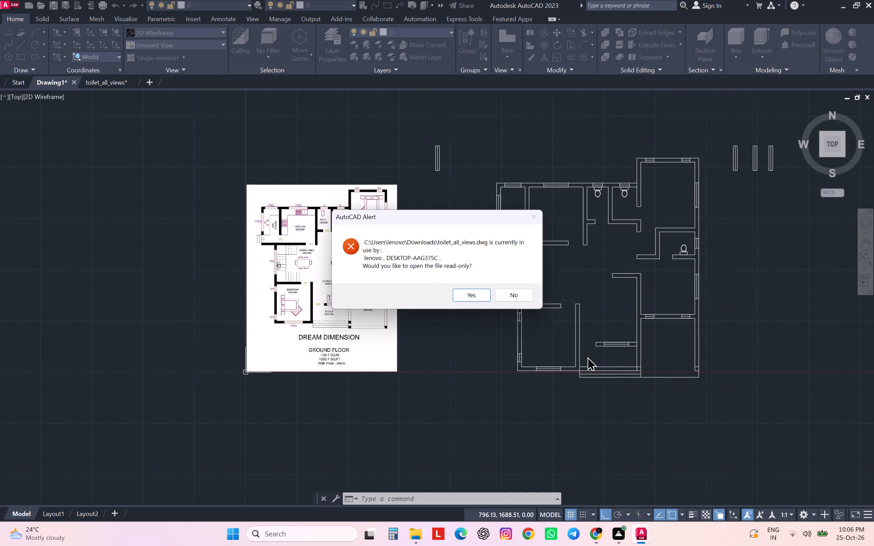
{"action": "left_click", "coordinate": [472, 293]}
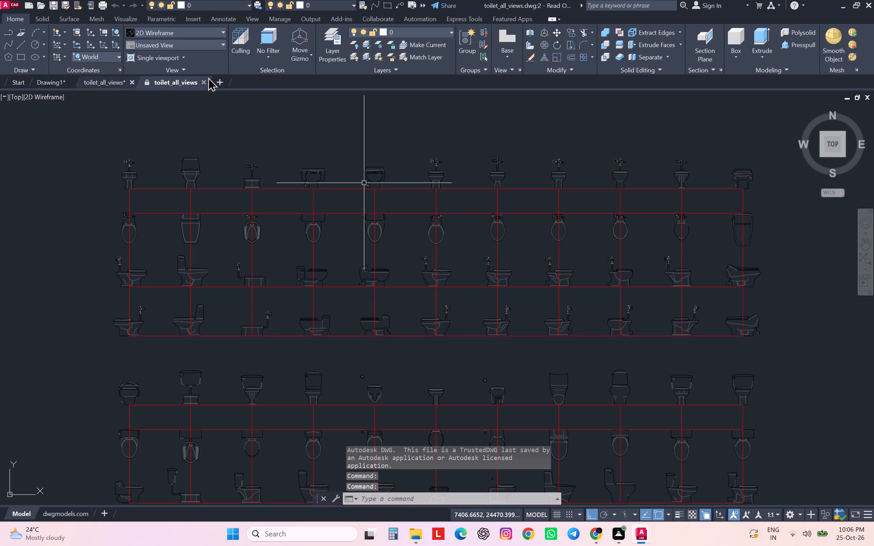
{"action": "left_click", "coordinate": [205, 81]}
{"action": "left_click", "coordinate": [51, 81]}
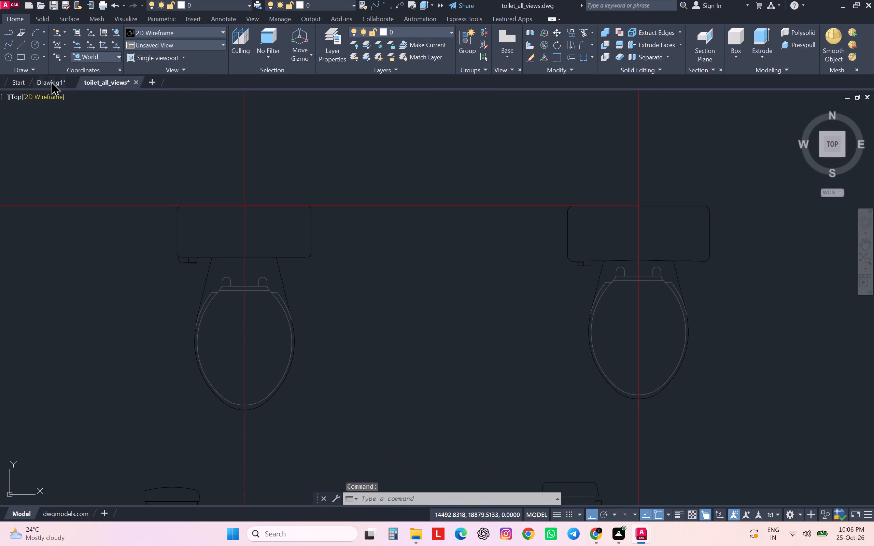
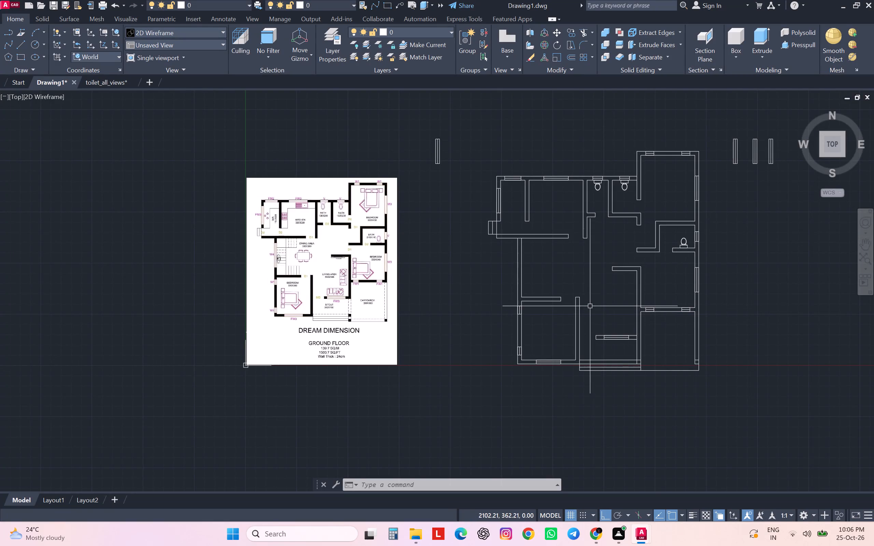
Examine the reference ground floor plan image, including the bedroom, bath, dining and living areas, alongside the redrawn wall layout.
{"action": "scroll", "coordinate": [450, 295], "scroll_direction": "up", "scroll_amount": 2}
{"action": "middle_click_drag", "start_coordinate": [396, 315], "coordinate": [422, 328]}
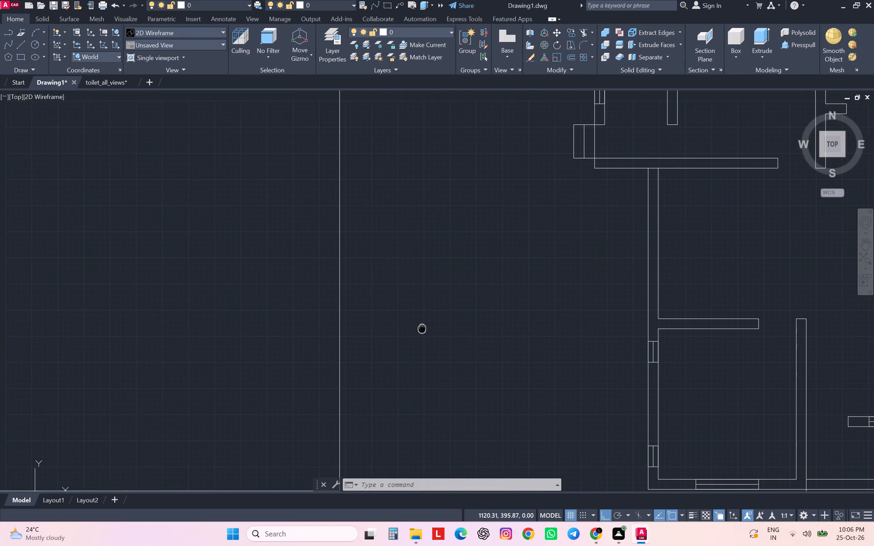
{"action": "middle_click_drag", "start_coordinate": [422, 328], "coordinate": [469, 321]}
{"action": "scroll", "coordinate": [469, 320], "scroll_direction": "down", "scroll_amount": 2}
{"action": "scroll", "coordinate": [418, 273], "scroll_direction": "up", "scroll_amount": 3}
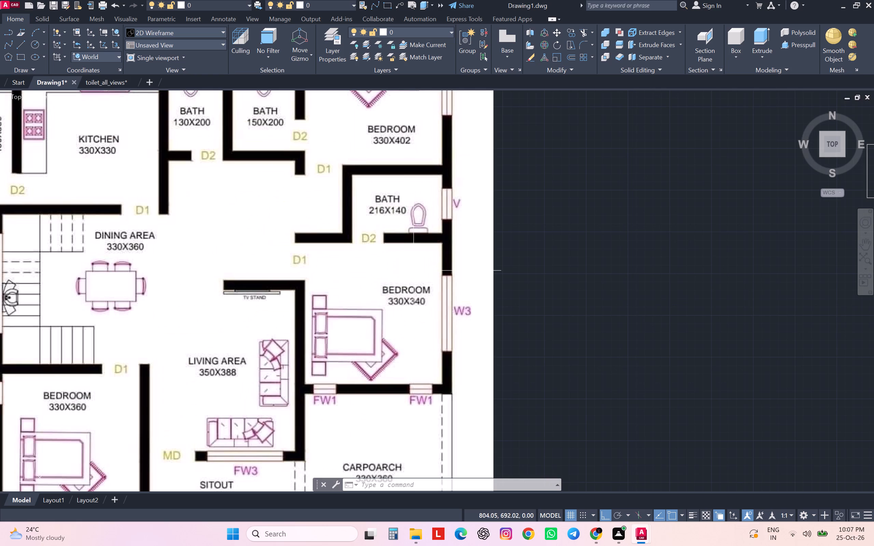
{"action": "scroll", "coordinate": [414, 272], "scroll_direction": "down", "scroll_amount": 4}
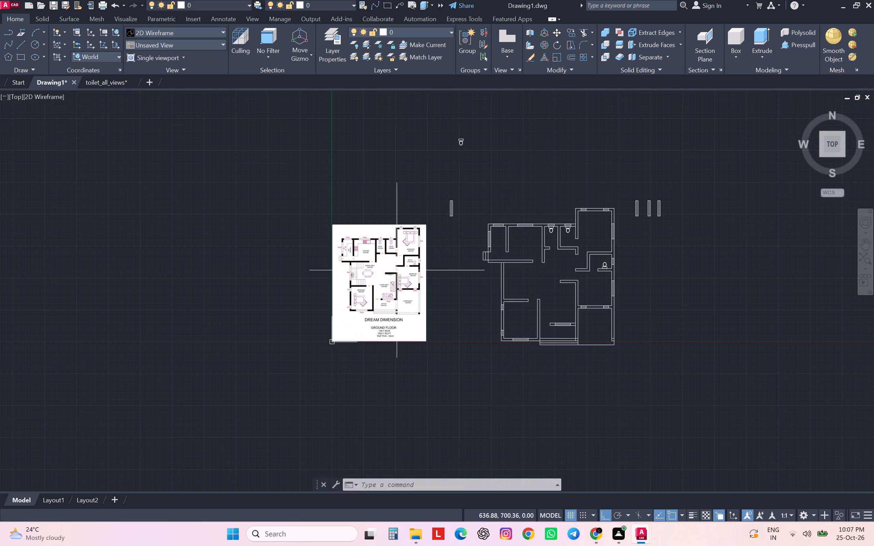
{"action": "scroll", "coordinate": [397, 270], "scroll_direction": "up", "scroll_amount": 2}
{"action": "scroll", "coordinate": [397, 270], "scroll_direction": "down", "scroll_amount": 1}
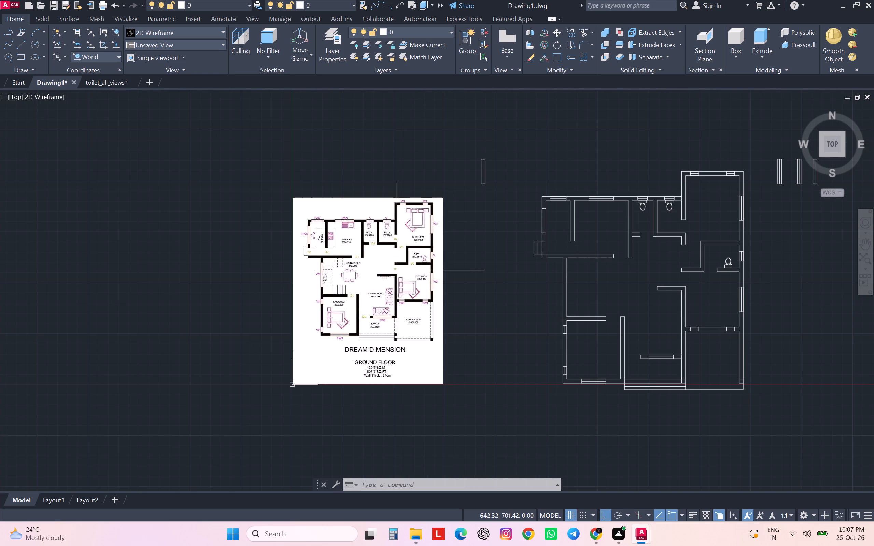
{"action": "middle_click_drag", "start_coordinate": [397, 270], "coordinate": [354, 243]}
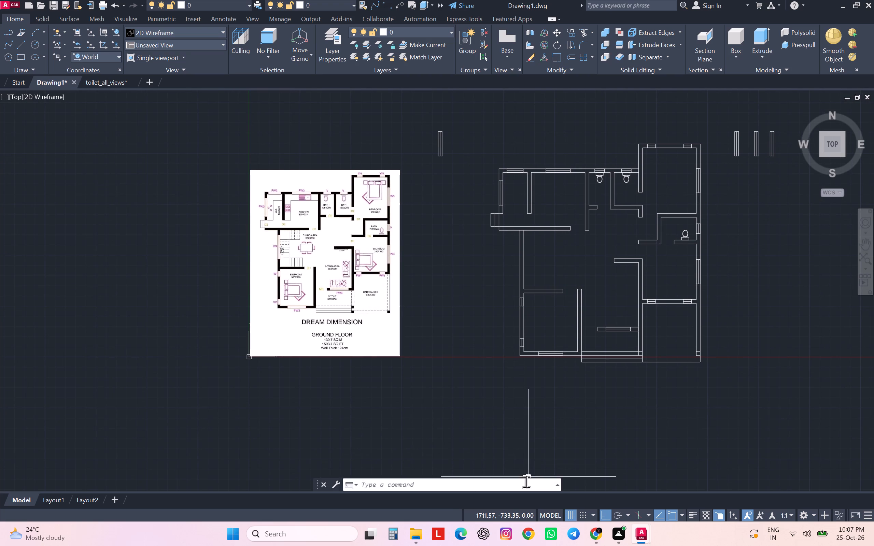
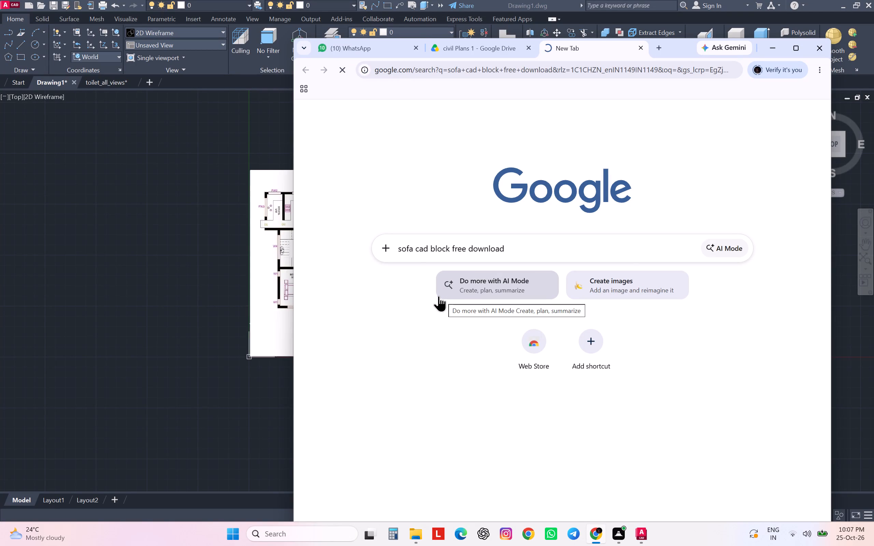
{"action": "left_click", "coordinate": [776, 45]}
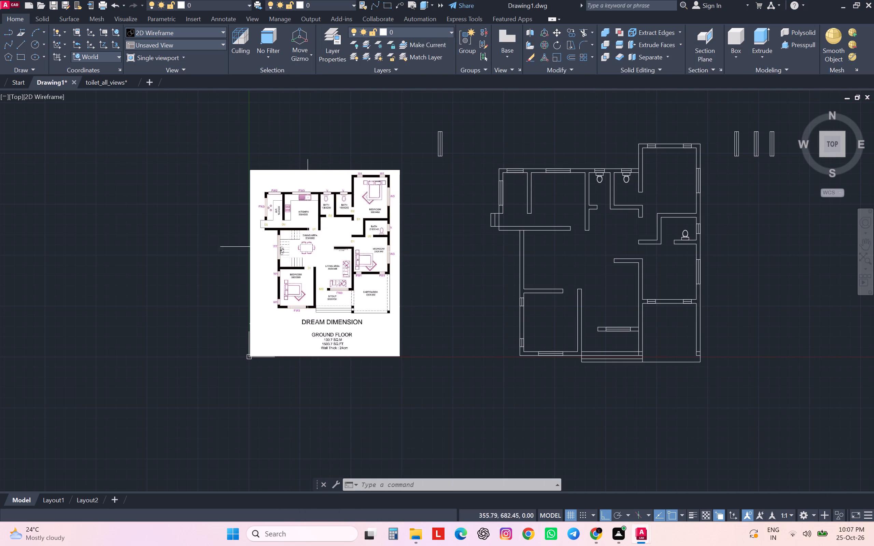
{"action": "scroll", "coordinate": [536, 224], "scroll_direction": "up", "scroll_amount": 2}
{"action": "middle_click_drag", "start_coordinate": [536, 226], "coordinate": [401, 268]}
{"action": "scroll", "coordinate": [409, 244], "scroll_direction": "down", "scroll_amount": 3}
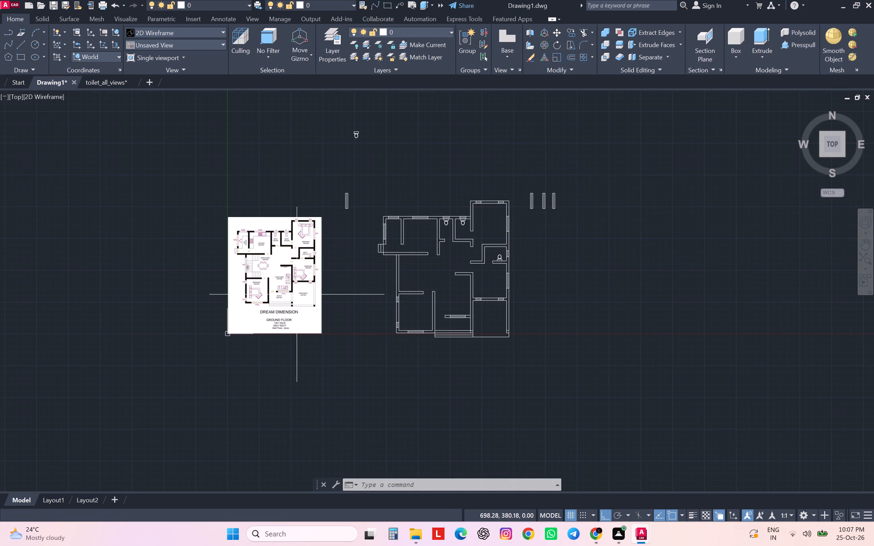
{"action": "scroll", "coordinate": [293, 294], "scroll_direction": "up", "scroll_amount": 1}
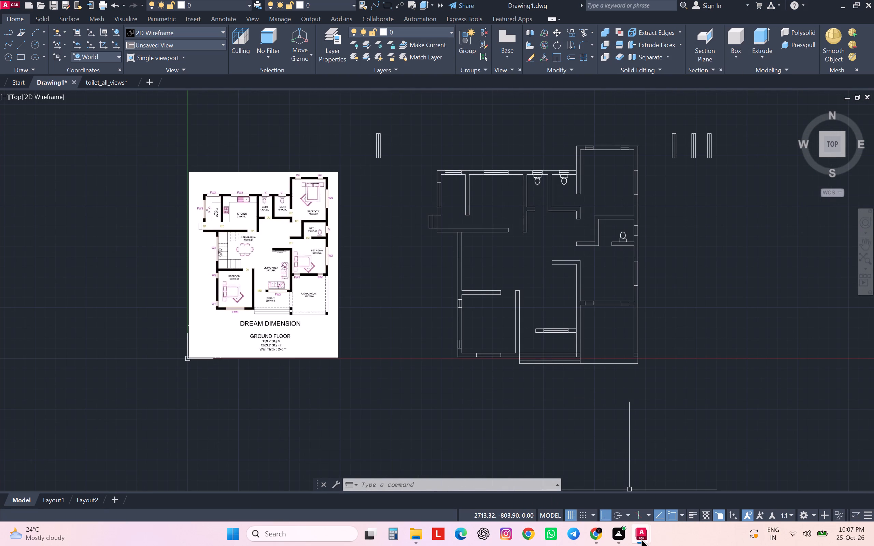
Switch to Chrome and open the dwgmodels.com "Sofas DWG, free CAD Blocks download" result for the sofa block search.
{"action": "left_click", "coordinate": [599, 494]}
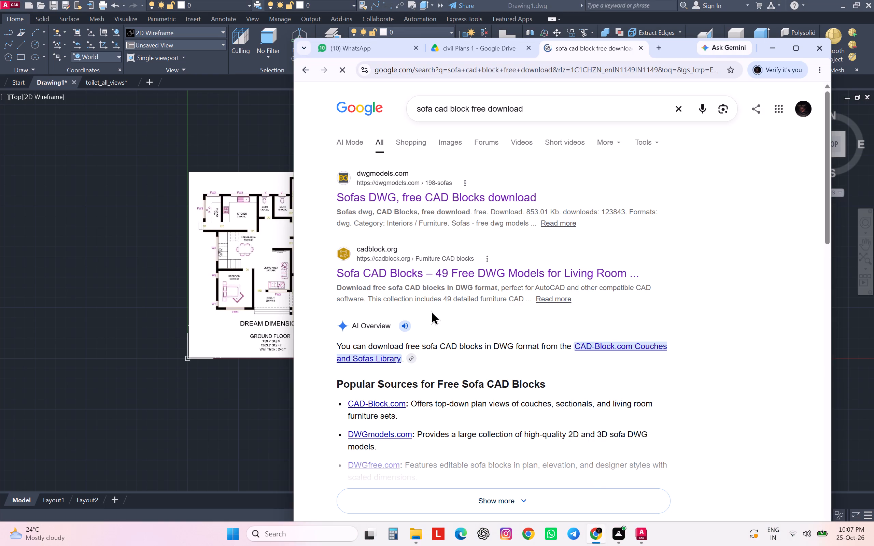
{"action": "left_click", "coordinate": [395, 198]}
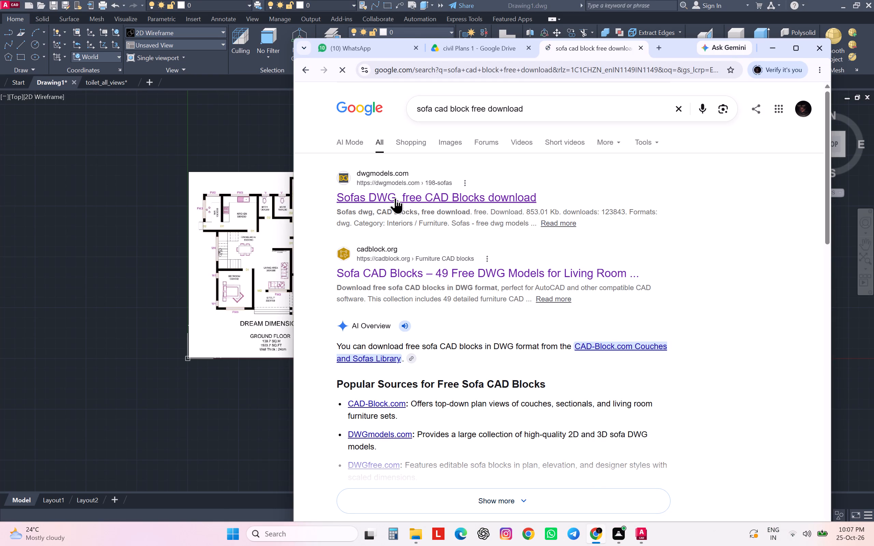
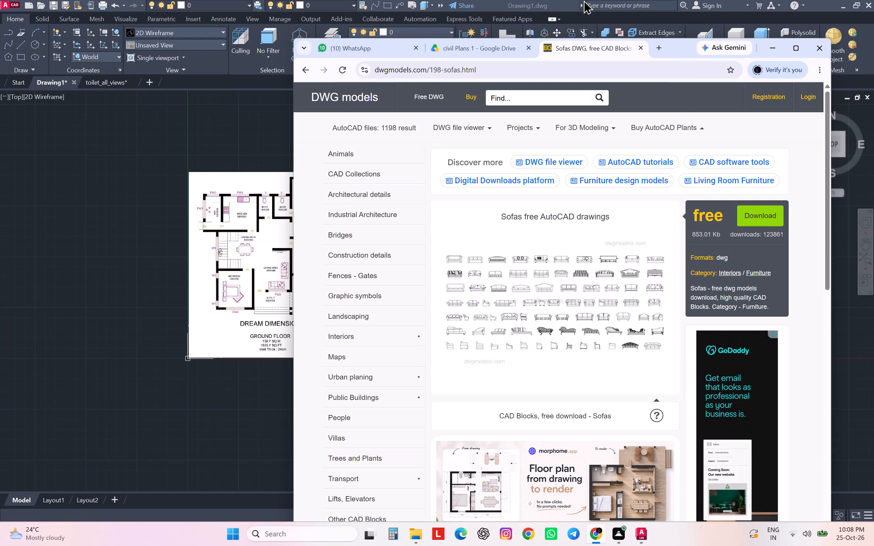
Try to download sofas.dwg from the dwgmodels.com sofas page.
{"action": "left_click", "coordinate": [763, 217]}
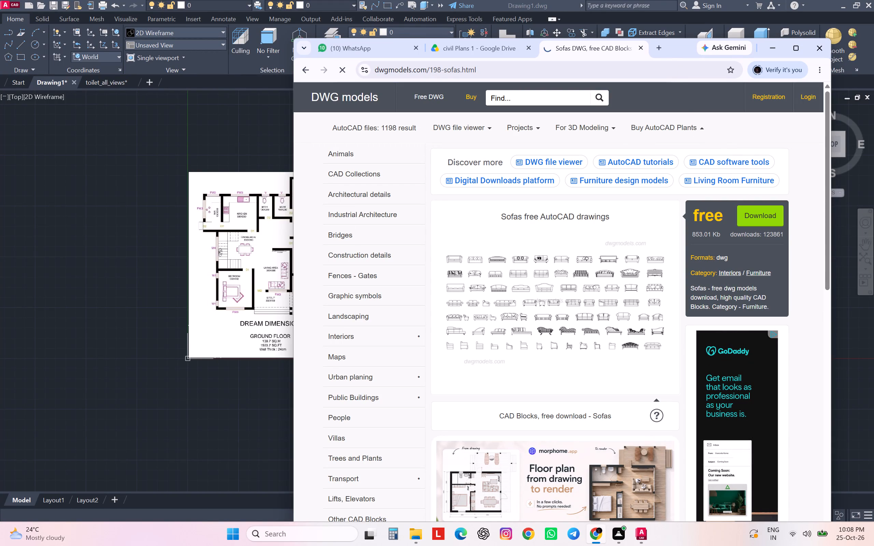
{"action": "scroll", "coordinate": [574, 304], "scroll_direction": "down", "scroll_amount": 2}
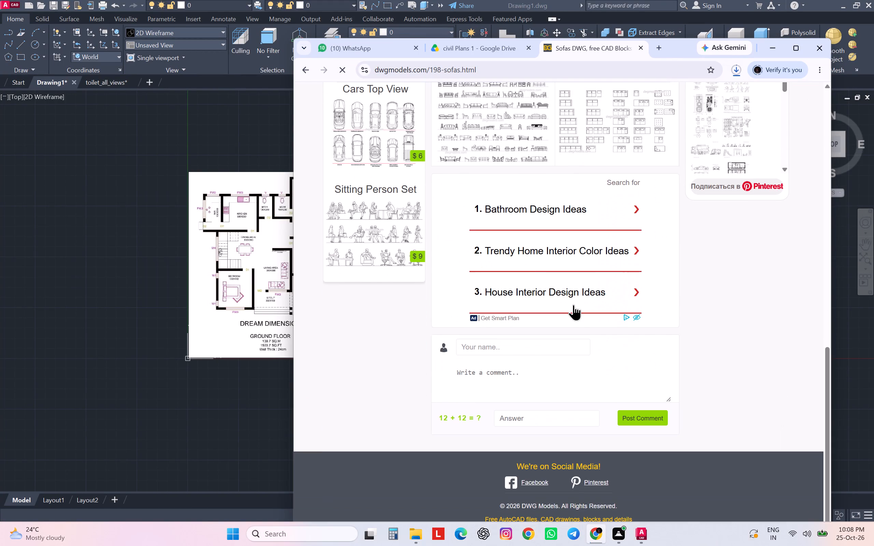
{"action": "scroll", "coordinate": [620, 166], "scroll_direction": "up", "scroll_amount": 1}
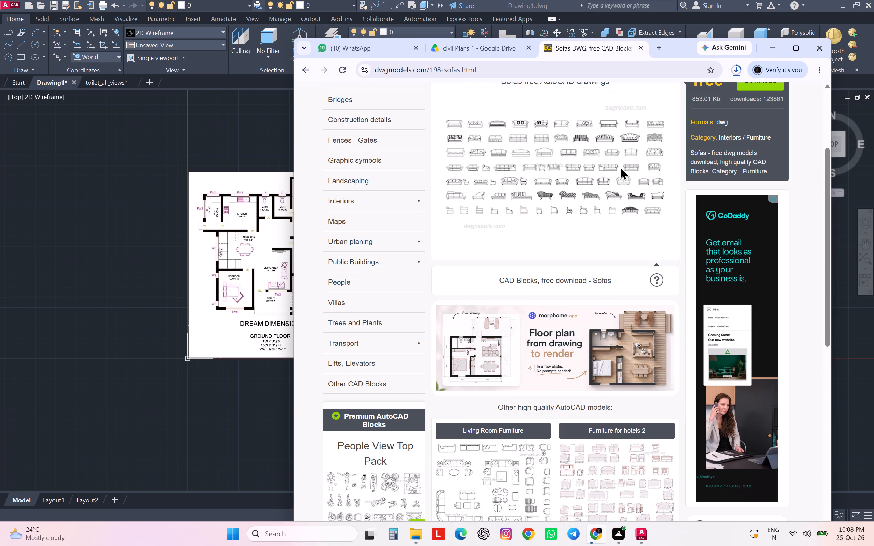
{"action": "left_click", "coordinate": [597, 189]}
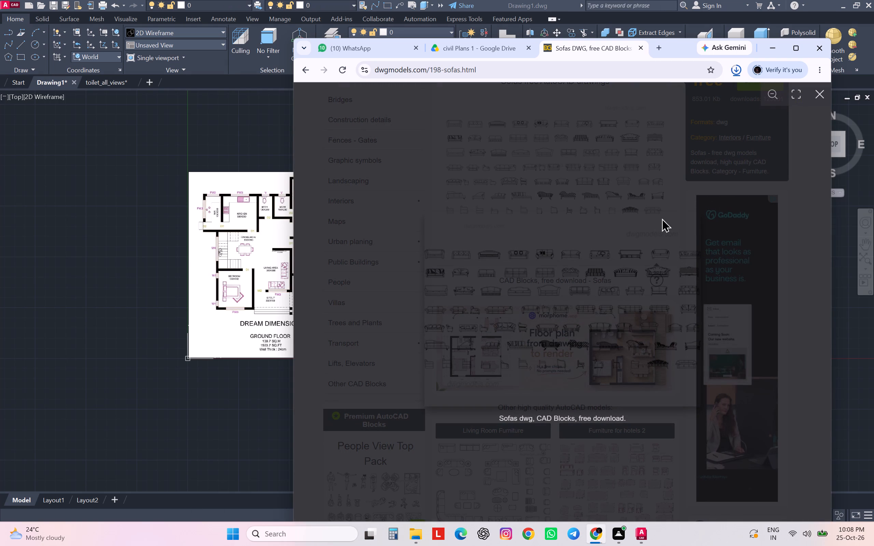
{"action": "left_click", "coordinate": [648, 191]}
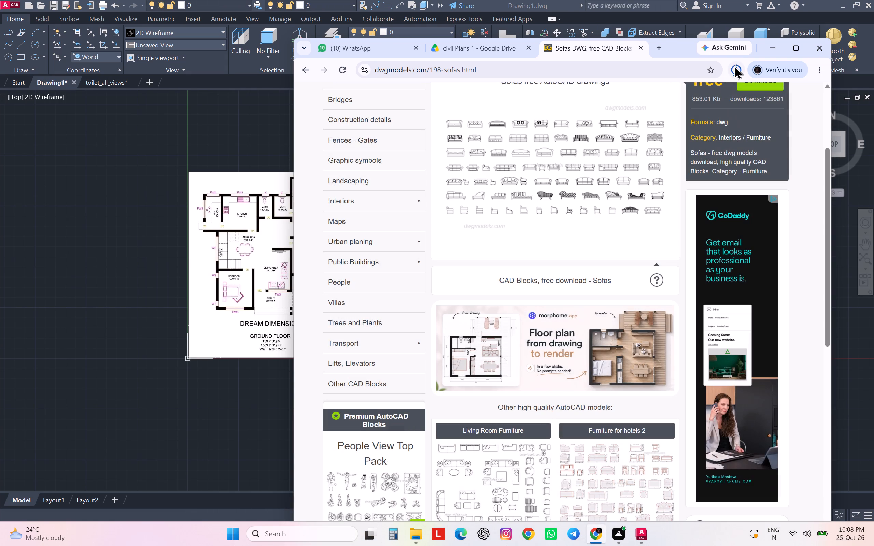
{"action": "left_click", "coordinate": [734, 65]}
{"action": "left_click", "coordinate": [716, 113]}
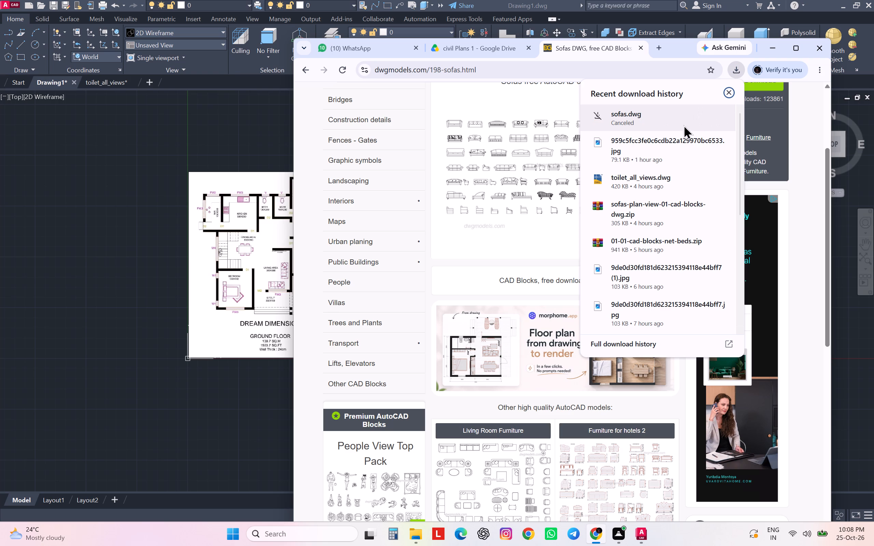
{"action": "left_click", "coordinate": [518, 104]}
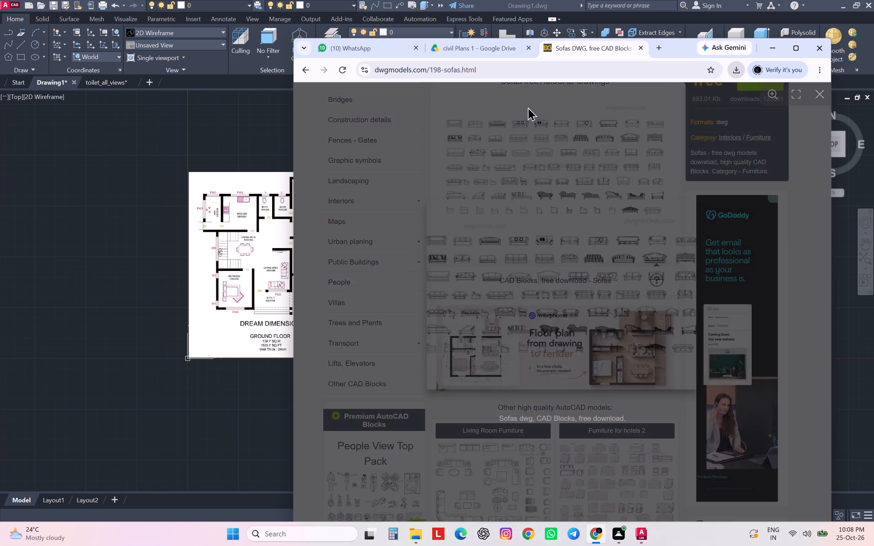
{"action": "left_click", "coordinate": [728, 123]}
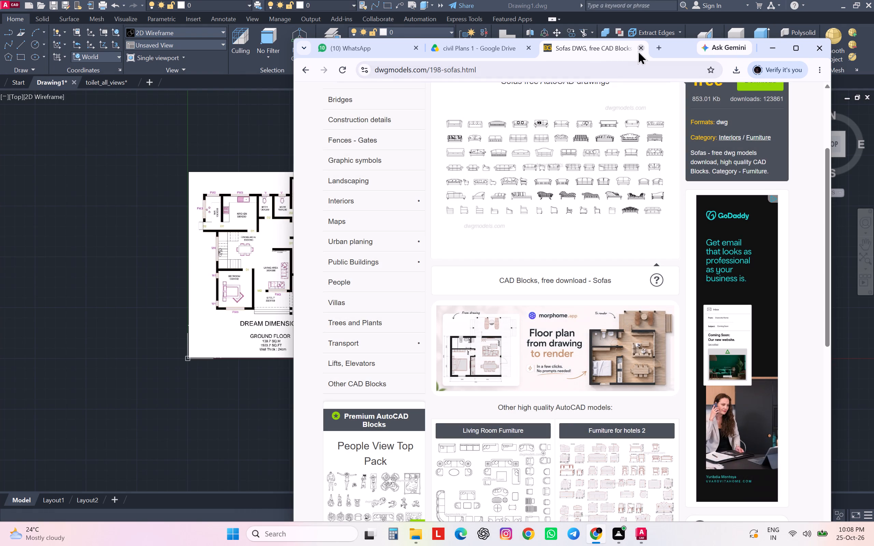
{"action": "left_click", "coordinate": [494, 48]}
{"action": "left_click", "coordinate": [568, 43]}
Return to the sofa CAD block search results and open cad-blocks.net's "Furniture CAD Blocks: sofas in plan view" page.
{"action": "left_click", "coordinate": [301, 68]}
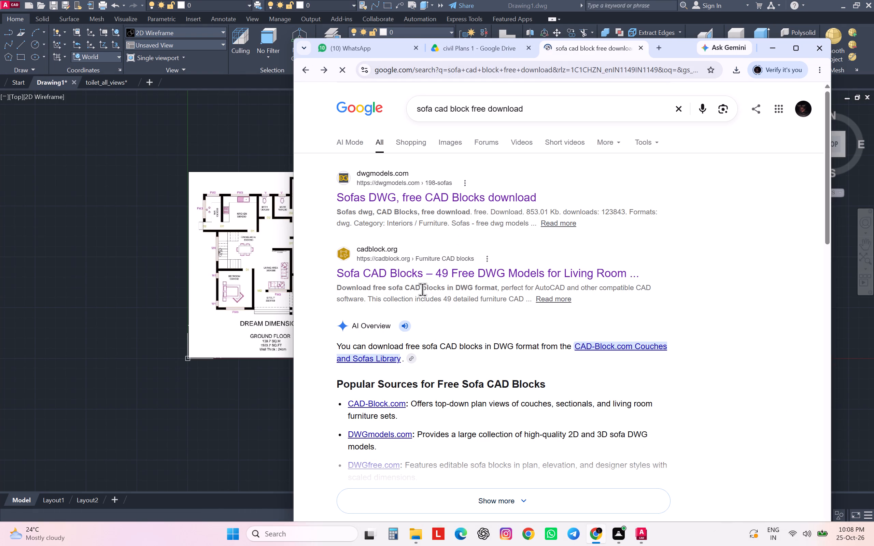
{"action": "scroll", "coordinate": [477, 277], "scroll_direction": "down", "scroll_amount": 1}
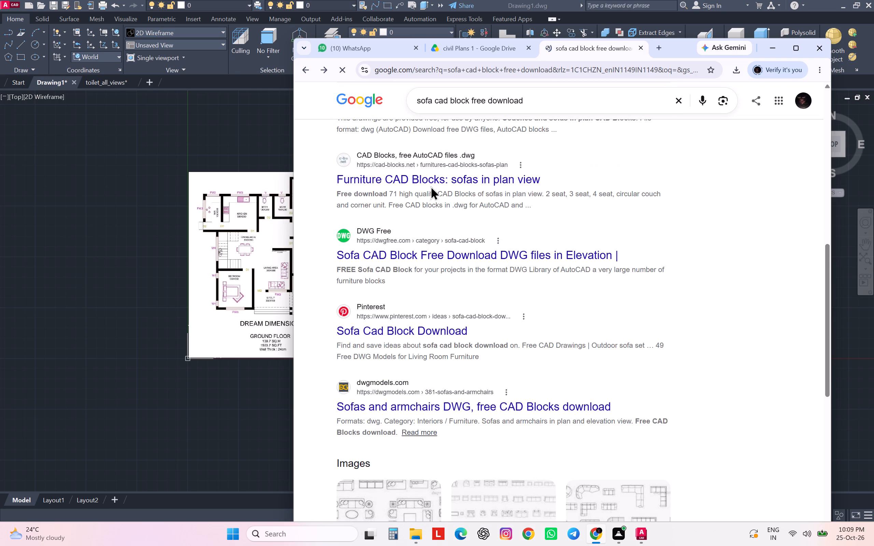
{"action": "left_click", "coordinate": [434, 175]}
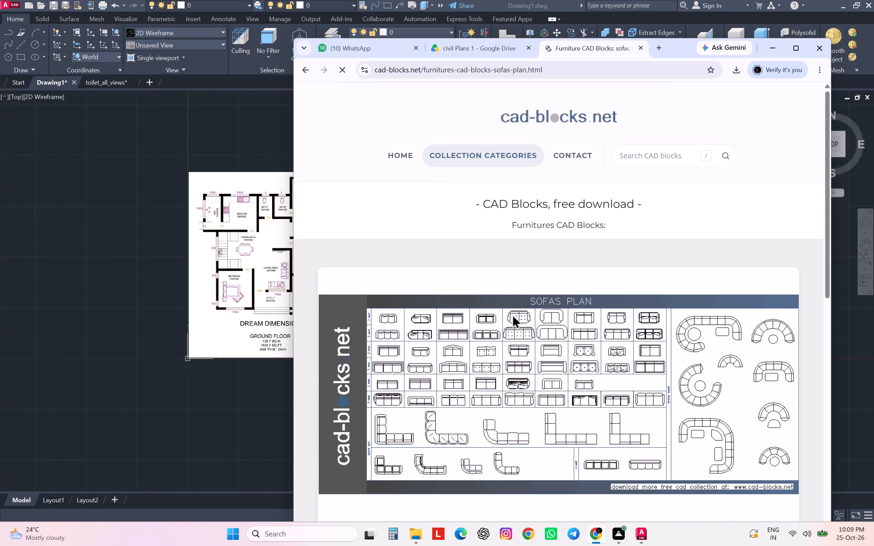
Download the sofas plan-view CAD blocks archive from the cad-blocks.net page.
{"action": "scroll", "coordinate": [513, 315], "scroll_direction": "down", "scroll_amount": 1}
{"action": "scroll", "coordinate": [518, 292], "scroll_direction": "up", "scroll_amount": 1}
{"action": "scroll", "coordinate": [563, 356], "scroll_direction": "down", "scroll_amount": 1}
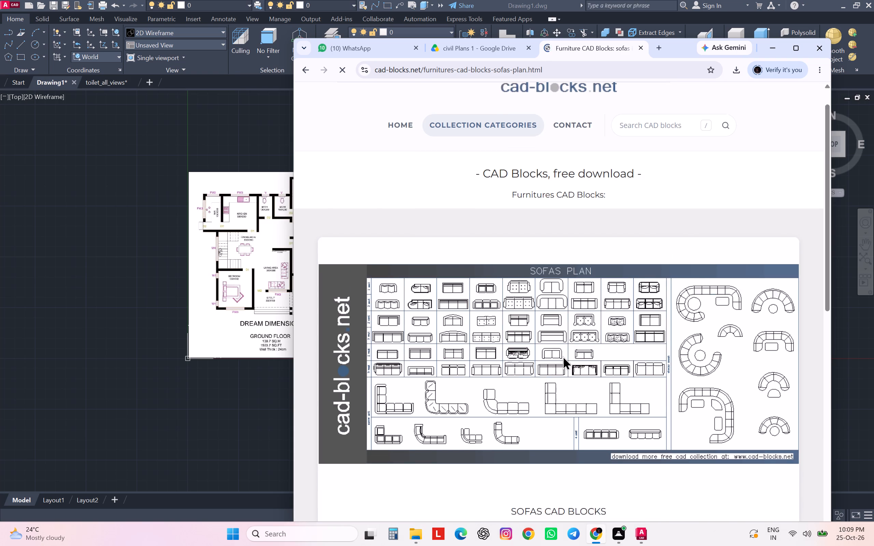
{"action": "scroll", "coordinate": [563, 356], "scroll_direction": "up", "scroll_amount": 1}
{"action": "scroll", "coordinate": [561, 180], "scroll_direction": "up", "scroll_amount": 1}
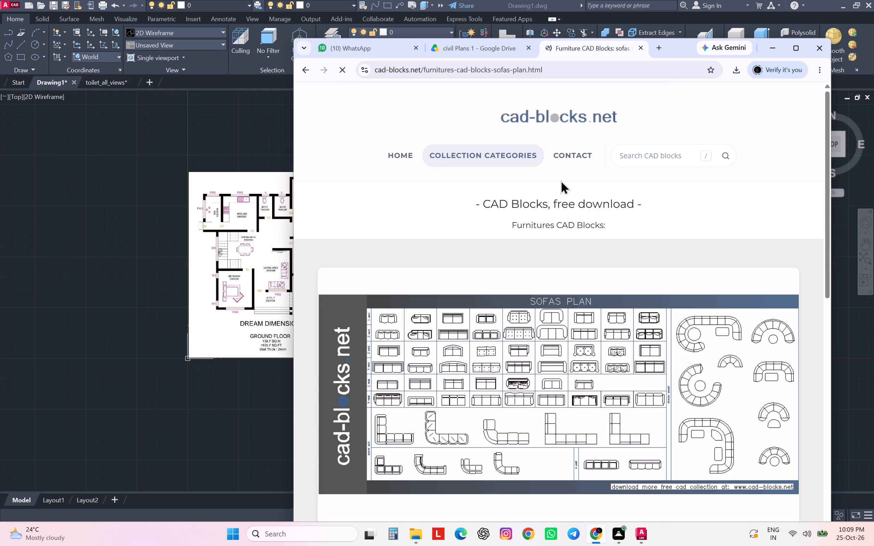
{"action": "scroll", "coordinate": [559, 175], "scroll_direction": "up", "scroll_amount": 5}
{"action": "scroll", "coordinate": [557, 171], "scroll_direction": "down", "scroll_amount": 3}
{"action": "scroll", "coordinate": [562, 202], "scroll_direction": "up", "scroll_amount": 1}
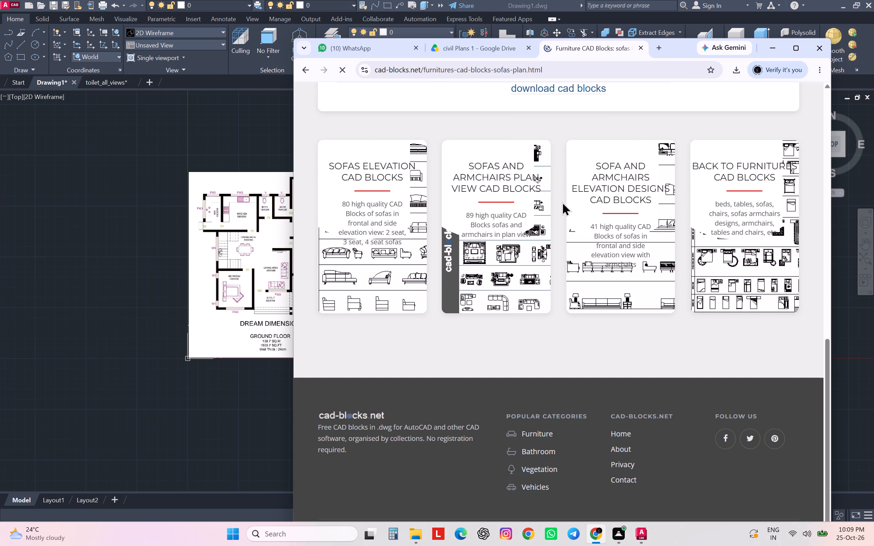
{"action": "scroll", "coordinate": [562, 202], "scroll_direction": "up", "scroll_amount": 1}
{"action": "scroll", "coordinate": [574, 285], "scroll_direction": "up", "scroll_amount": 1}
{"action": "scroll", "coordinate": [574, 280], "scroll_direction": "down", "scroll_amount": 1}
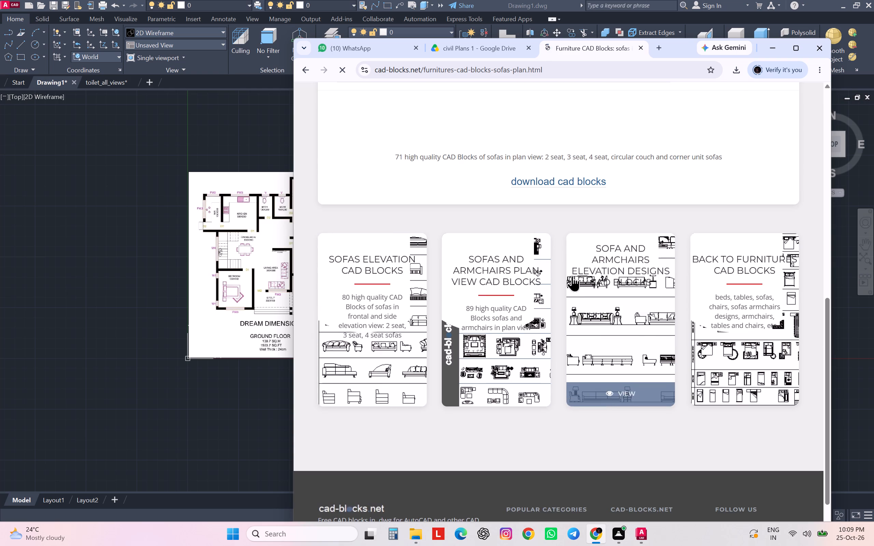
{"action": "left_click", "coordinate": [563, 177]}
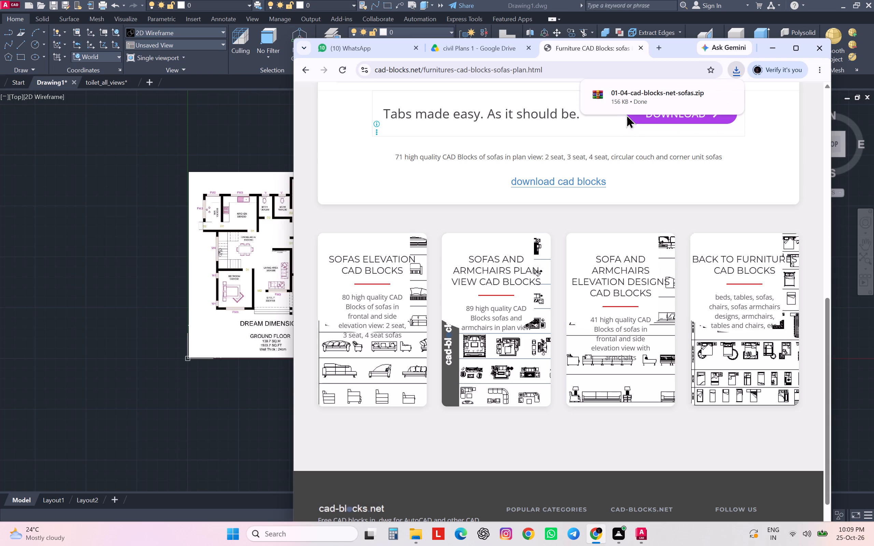
Open the downloaded 01-04-cad-blocks-net-sofas archive and load the DWG file it contains into AutoCAD.
{"action": "left_click", "coordinate": [708, 92]}
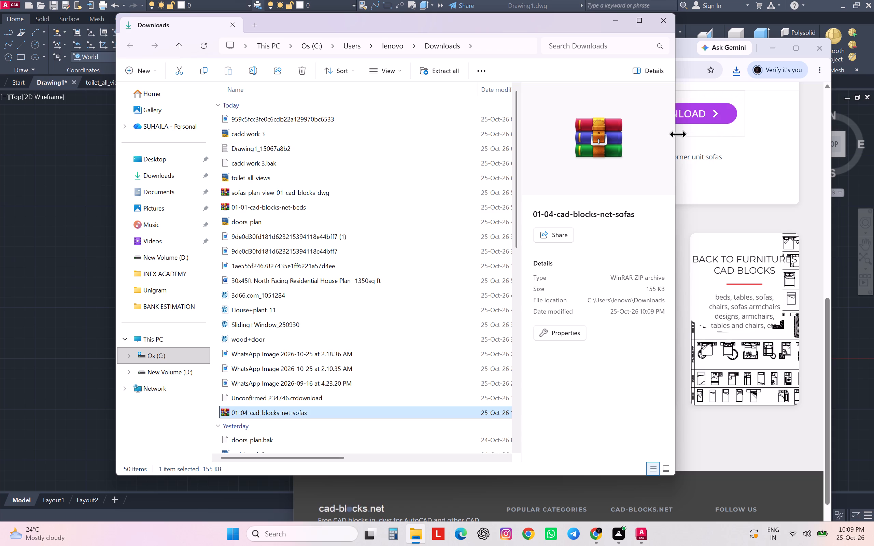
{"action": "double_click", "coordinate": [332, 409]}
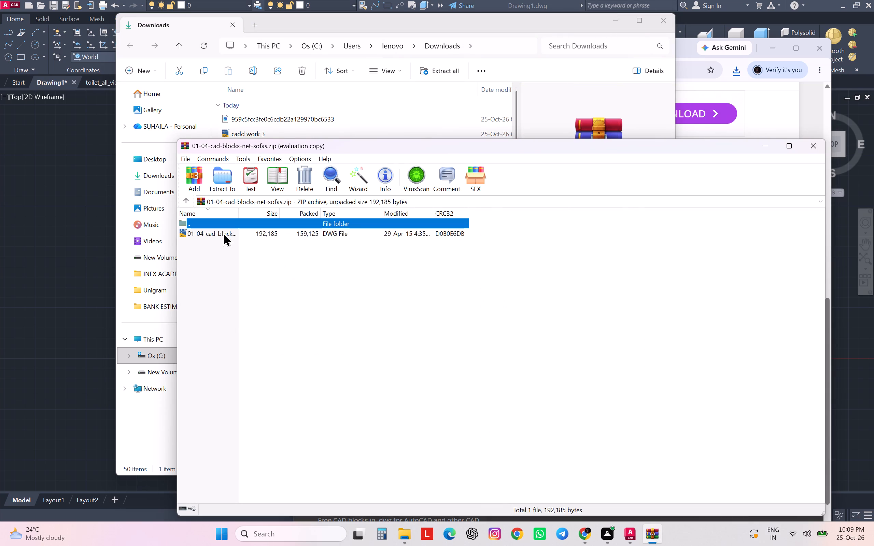
{"action": "left_click", "coordinate": [223, 232]}
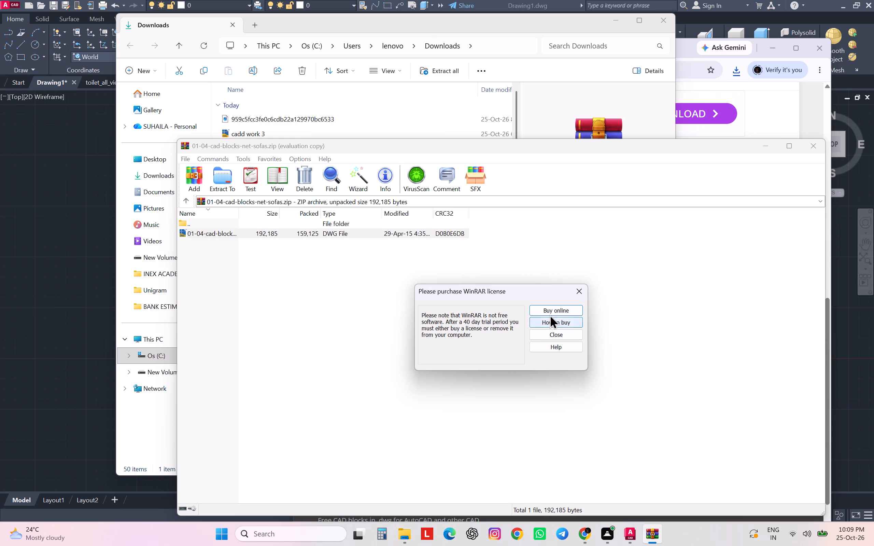
{"action": "left_click", "coordinate": [557, 335]}
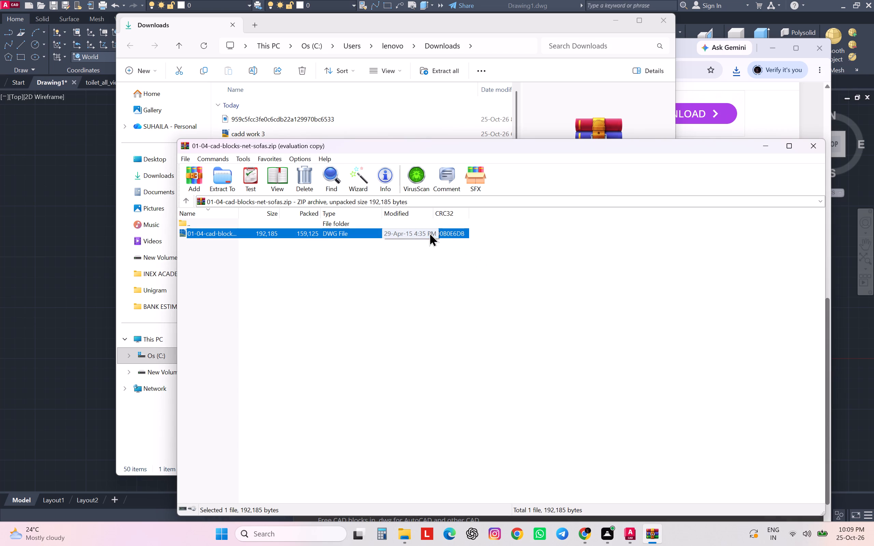
{"action": "double_click", "coordinate": [253, 231]}
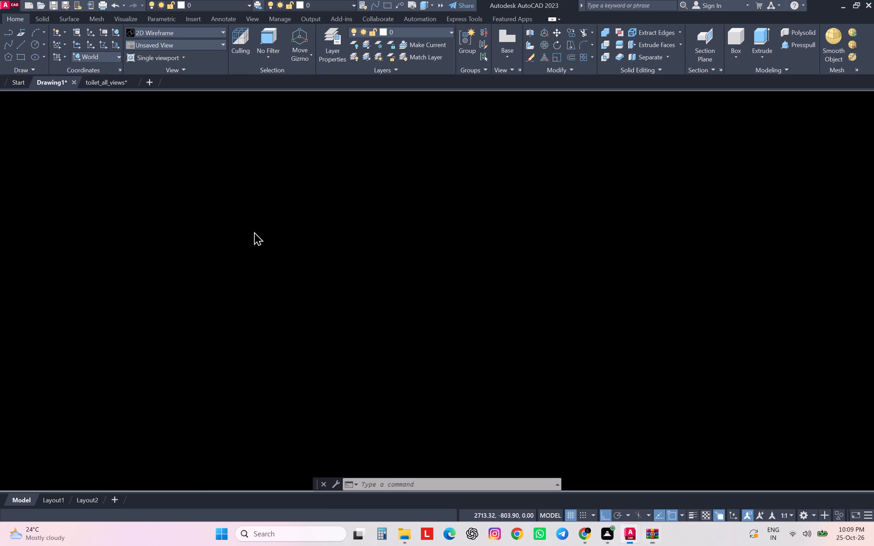
{"action": "scroll", "coordinate": [280, 218], "scroll_direction": "down", "scroll_amount": 1}
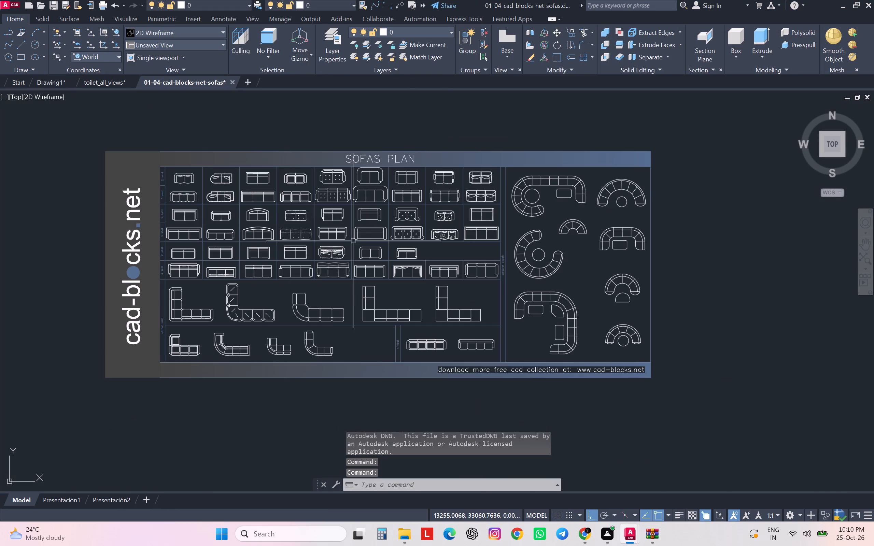
{"action": "scroll", "coordinate": [358, 241], "scroll_direction": "up", "scroll_amount": 1}
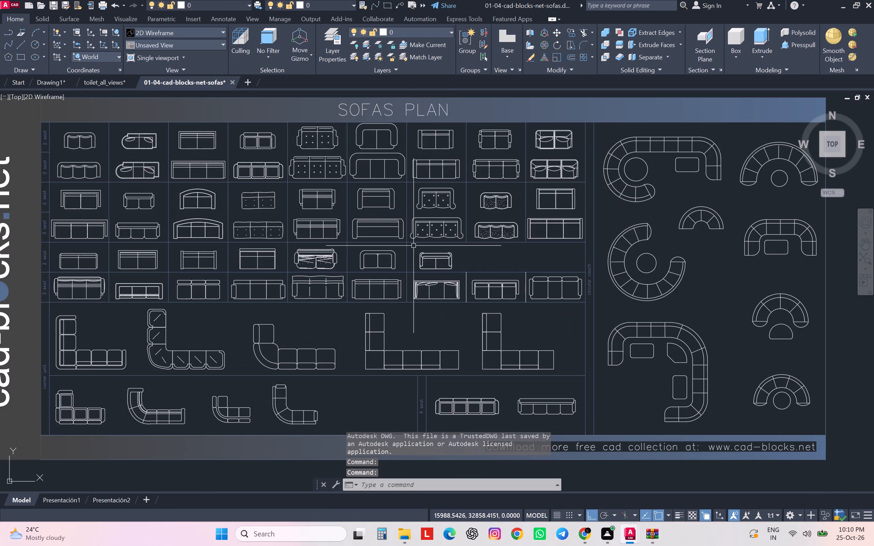
{"action": "scroll", "coordinate": [413, 246], "scroll_direction": "down", "scroll_amount": 1}
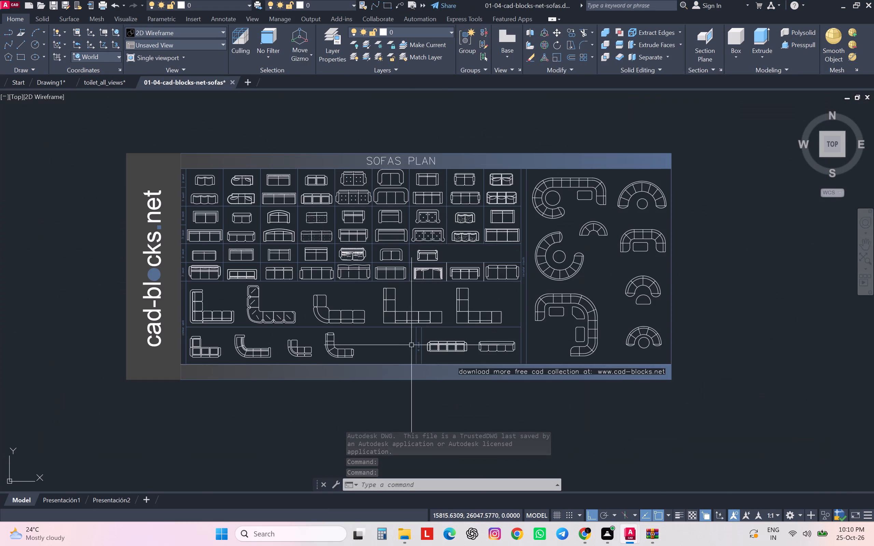
Close the toilet_all_views drawing without saving its changes.
{"action": "left_click", "coordinate": [50, 81]}
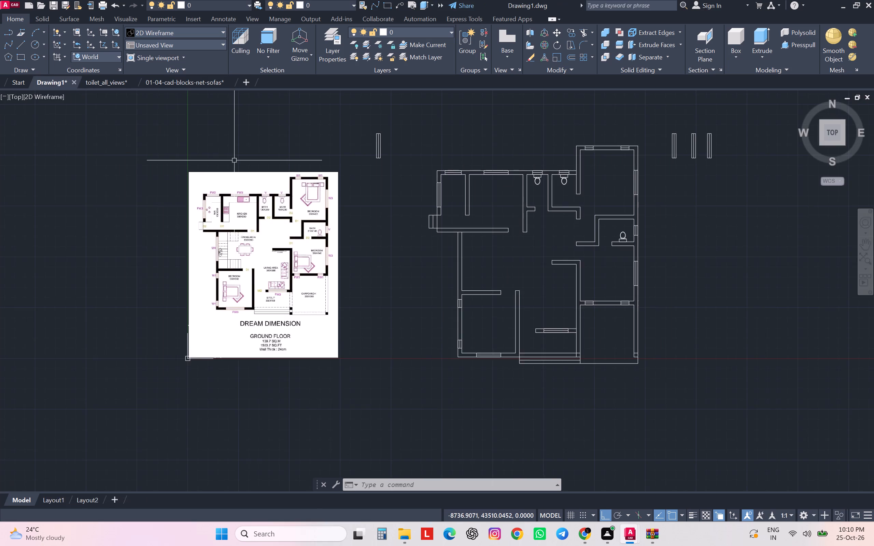
{"action": "left_click", "coordinate": [131, 82]}
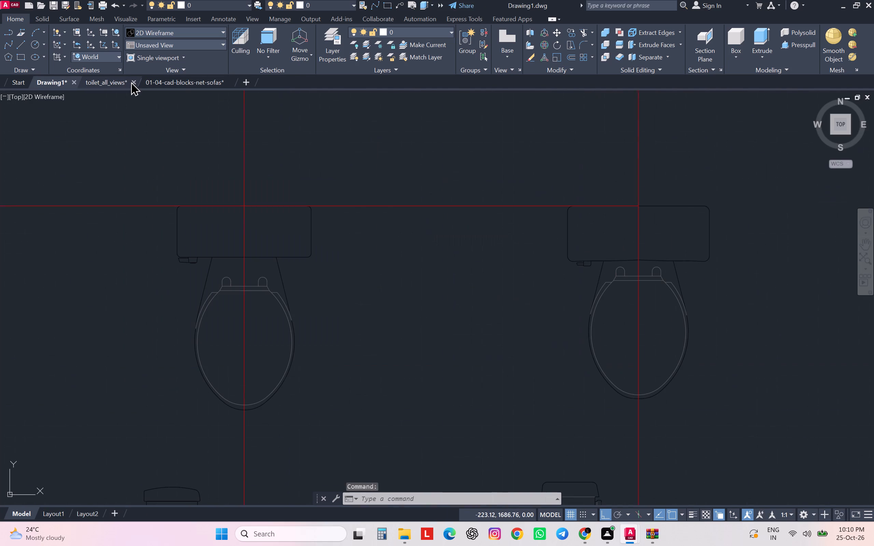
{"action": "left_click", "coordinate": [134, 82]}
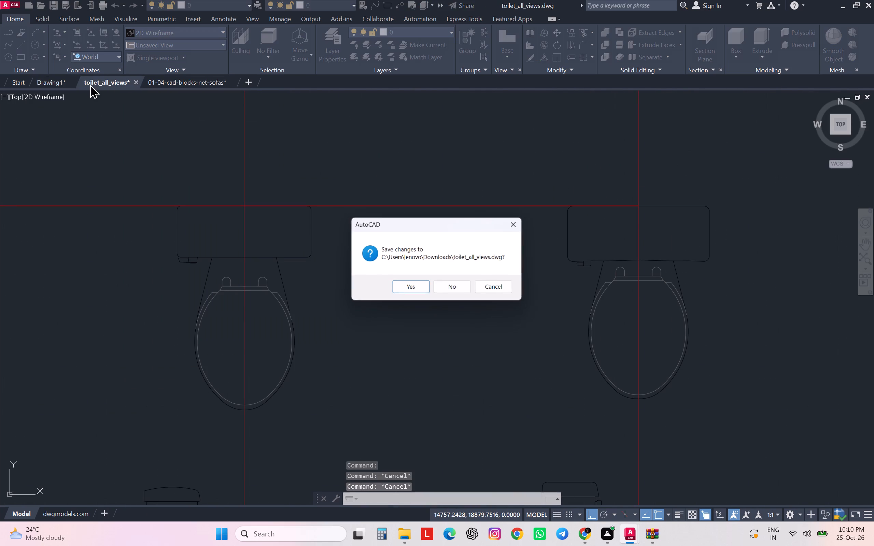
{"action": "left_click", "coordinate": [445, 290]}
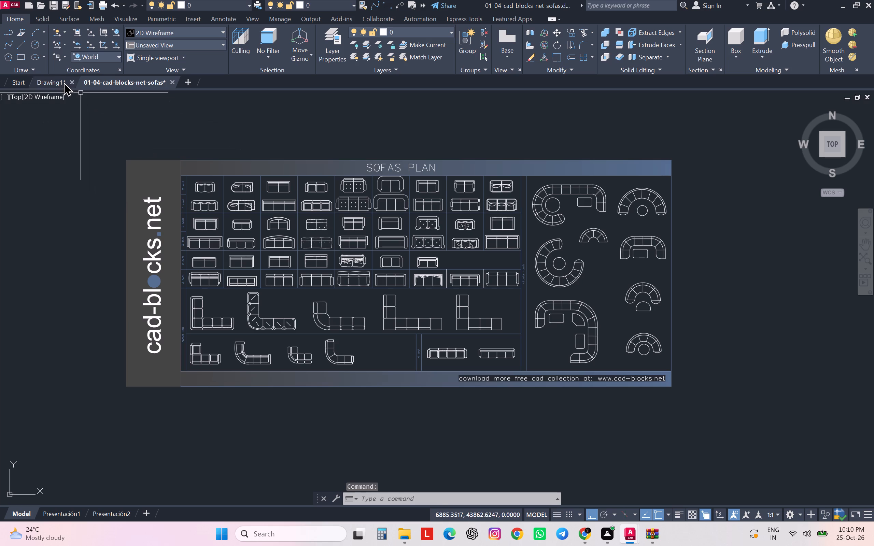
Compare the living area sofas in the Drawing1 reference plan with the blocks in the sofas drawing.
{"action": "left_click", "coordinate": [64, 82]}
{"action": "scroll", "coordinate": [285, 296], "scroll_direction": "up", "scroll_amount": 2}
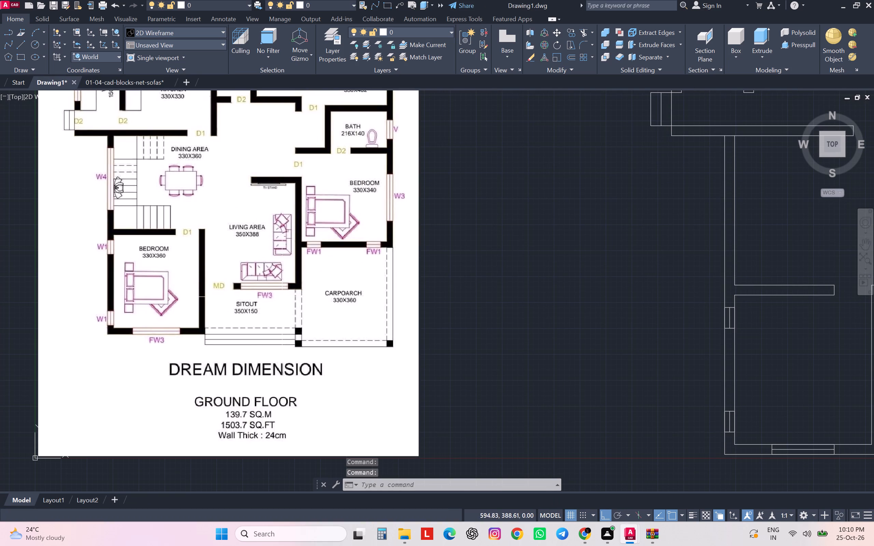
{"action": "left_click", "coordinate": [128, 81]}
{"action": "scroll", "coordinate": [284, 297], "scroll_direction": "up", "scroll_amount": 2}
{"action": "scroll", "coordinate": [294, 290], "scroll_direction": "down", "scroll_amount": 1}
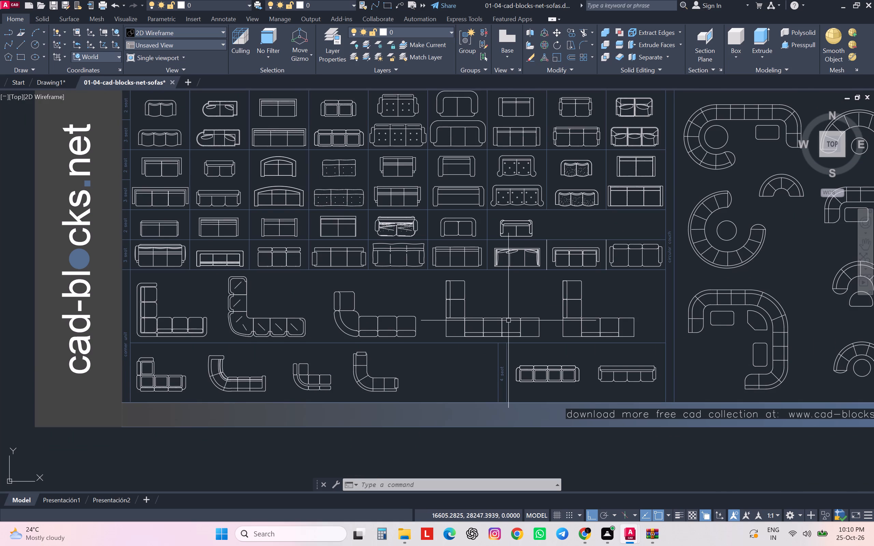
{"action": "left_click", "coordinate": [40, 82]}
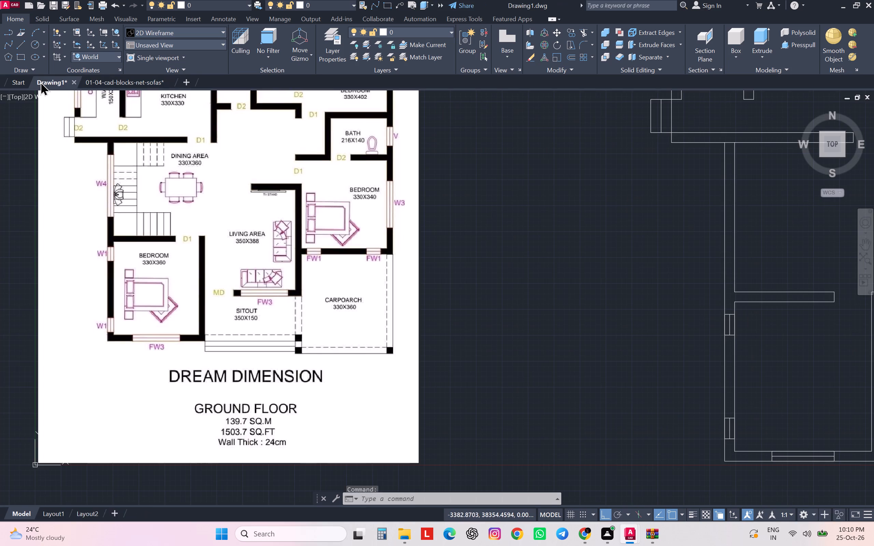
{"action": "left_click", "coordinate": [110, 81]}
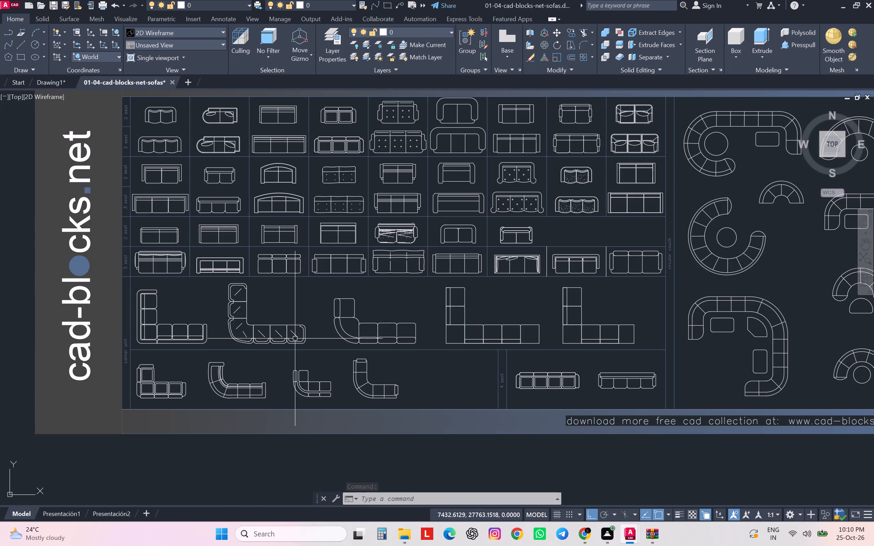
Copy the three-seat sofa with three cushions from the sofas drawing and paste it above the floor plan in Drawing1.
{"action": "left_click", "coordinate": [634, 151]}
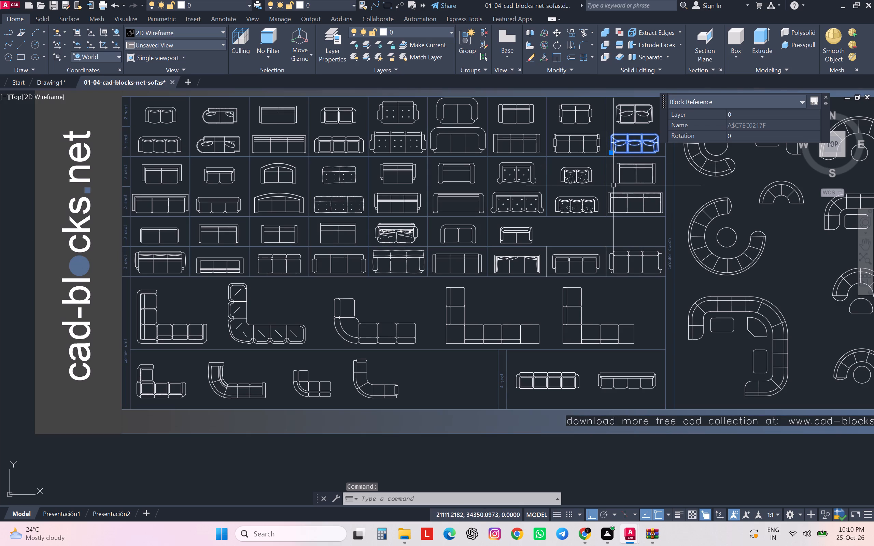
{"action": "key", "text": "ctrl+c"}
{"action": "scroll", "coordinate": [599, 178], "scroll_direction": "up", "scroll_amount": 1}
{"action": "left_click", "coordinate": [49, 80]}
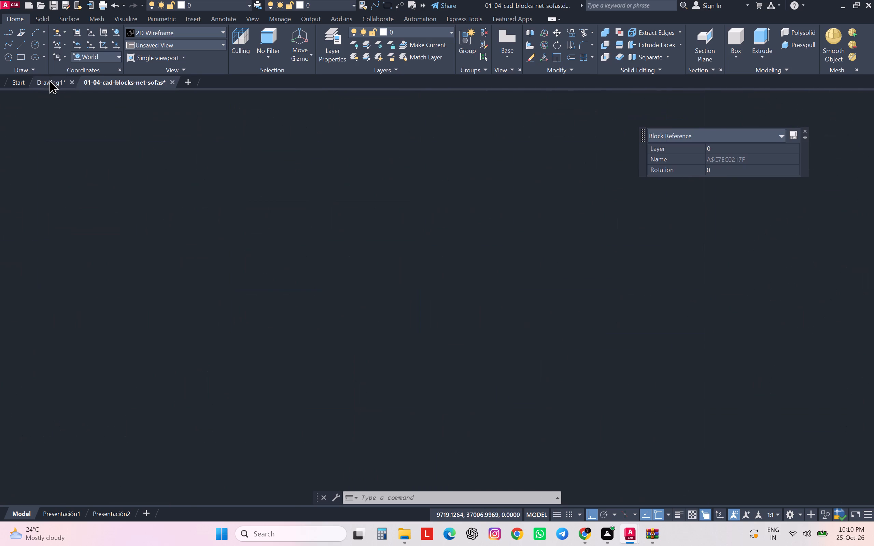
{"action": "scroll", "coordinate": [507, 254], "scroll_direction": "down", "scroll_amount": 3}
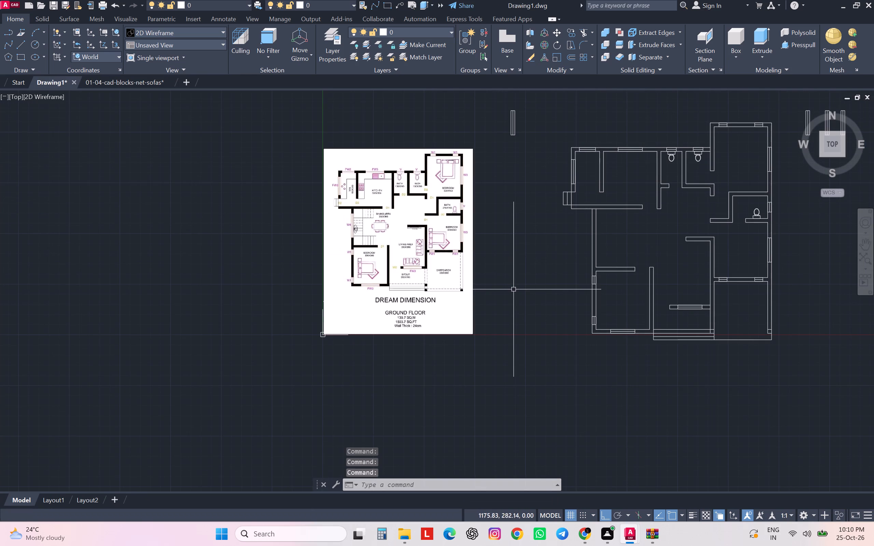
{"action": "key", "text": "ctrl+v"}
{"action": "scroll", "coordinate": [513, 290], "scroll_direction": "down", "scroll_amount": 2}
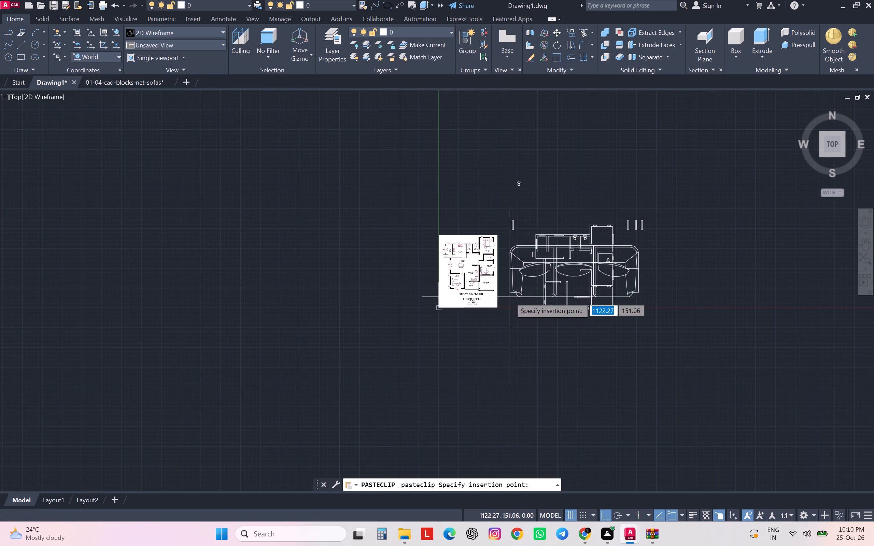
{"action": "left_click", "coordinate": [580, 184]}
Erase the leftover vertical rectangles and the spare toilet block lying outside the floor plan.
{"action": "scroll", "coordinate": [615, 230], "scroll_direction": "up", "scroll_amount": 1}
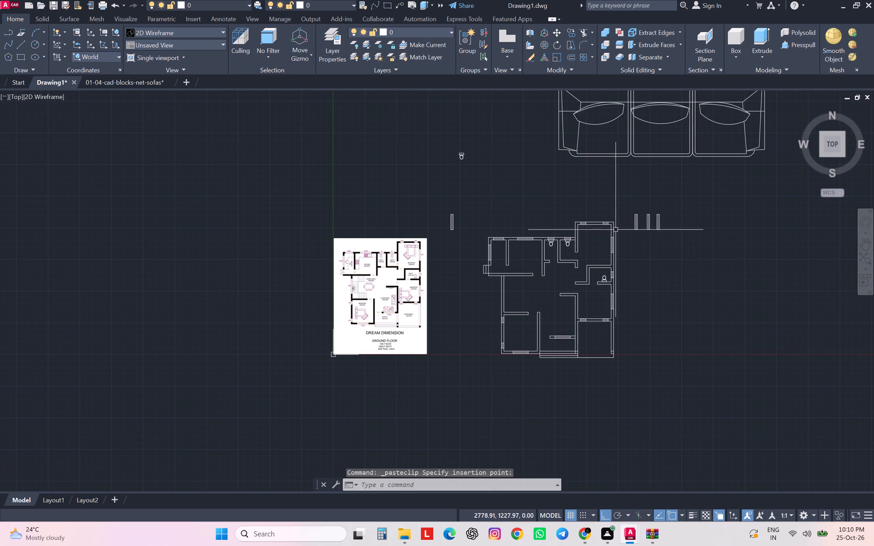
{"action": "left_click_drag", "start_coordinate": [696, 187], "coordinate": [691, 190]}
{"action": "left_click", "coordinate": [632, 246]}
{"action": "key", "text": "Delete"}
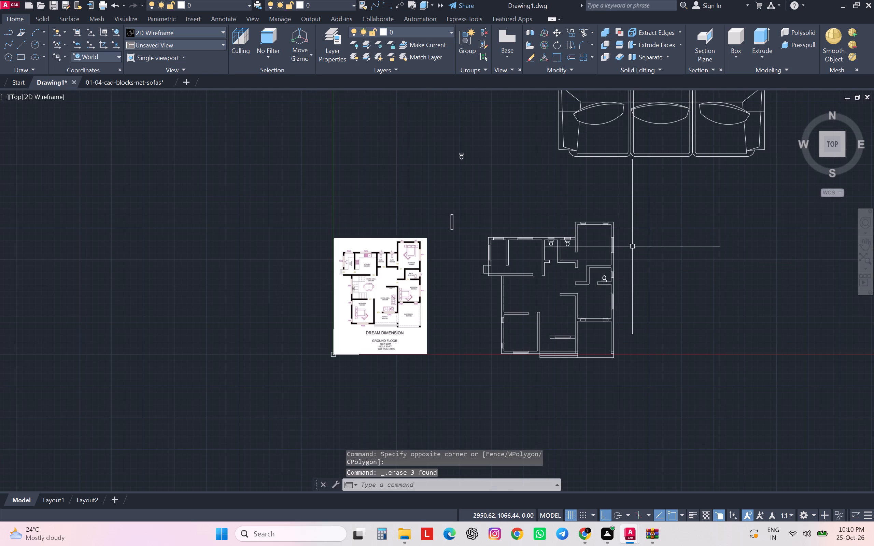
{"action": "left_click", "coordinate": [491, 135]}
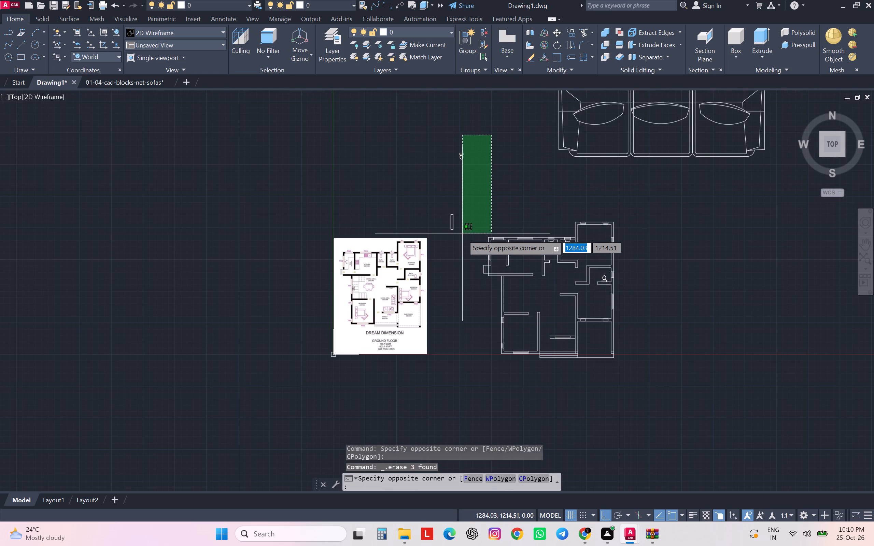
{"action": "left_click", "coordinate": [441, 234]}
{"action": "key", "text": "Delete"}
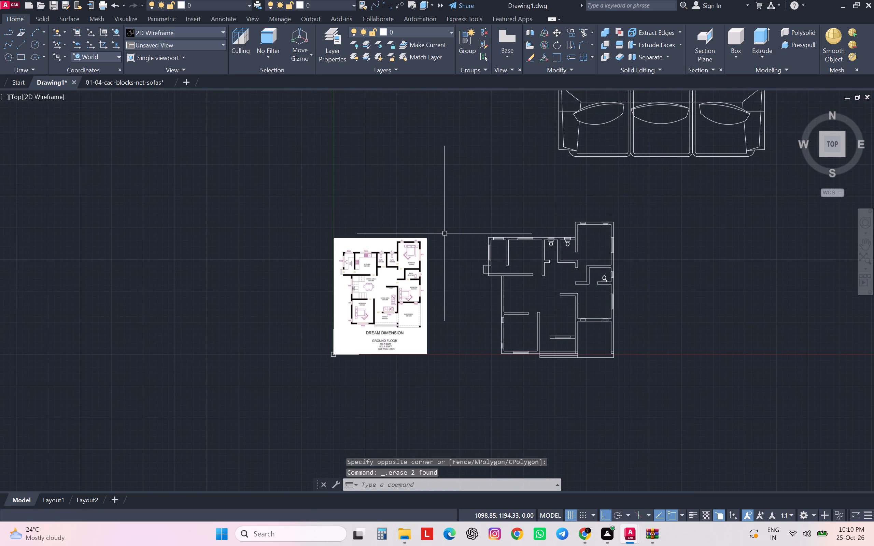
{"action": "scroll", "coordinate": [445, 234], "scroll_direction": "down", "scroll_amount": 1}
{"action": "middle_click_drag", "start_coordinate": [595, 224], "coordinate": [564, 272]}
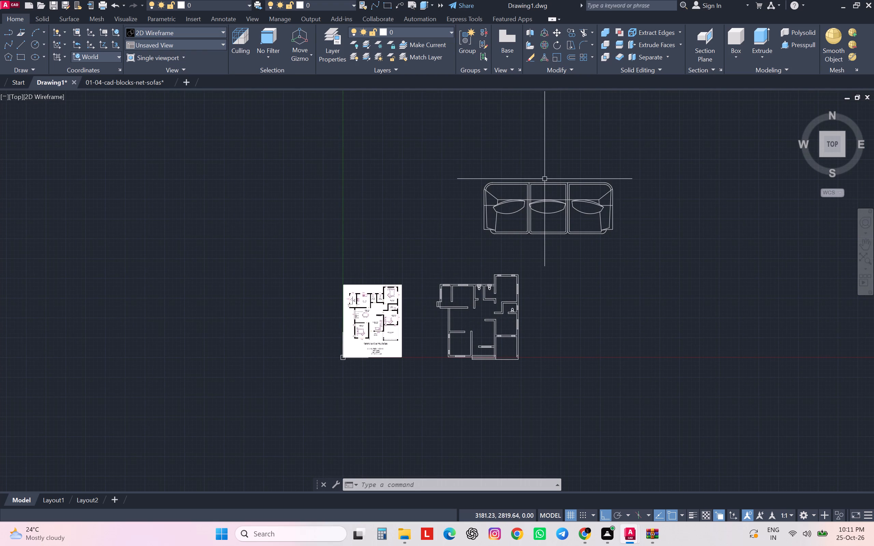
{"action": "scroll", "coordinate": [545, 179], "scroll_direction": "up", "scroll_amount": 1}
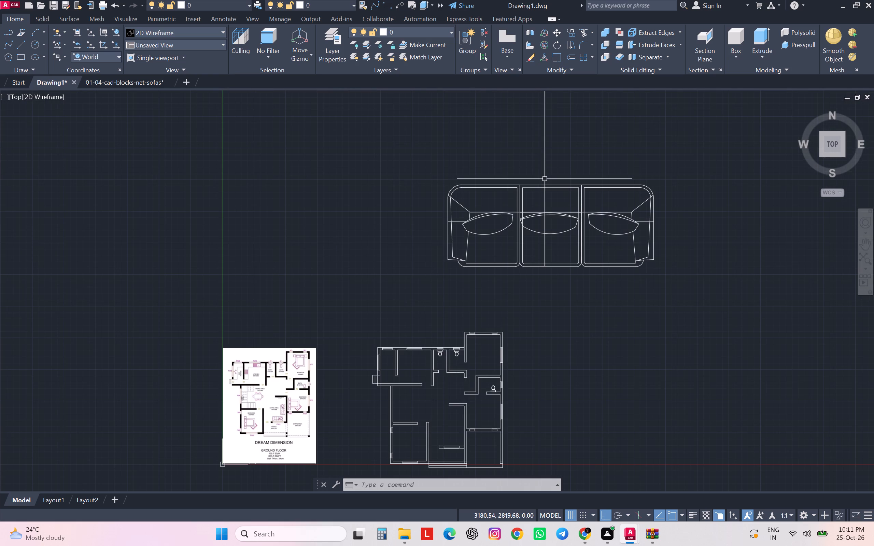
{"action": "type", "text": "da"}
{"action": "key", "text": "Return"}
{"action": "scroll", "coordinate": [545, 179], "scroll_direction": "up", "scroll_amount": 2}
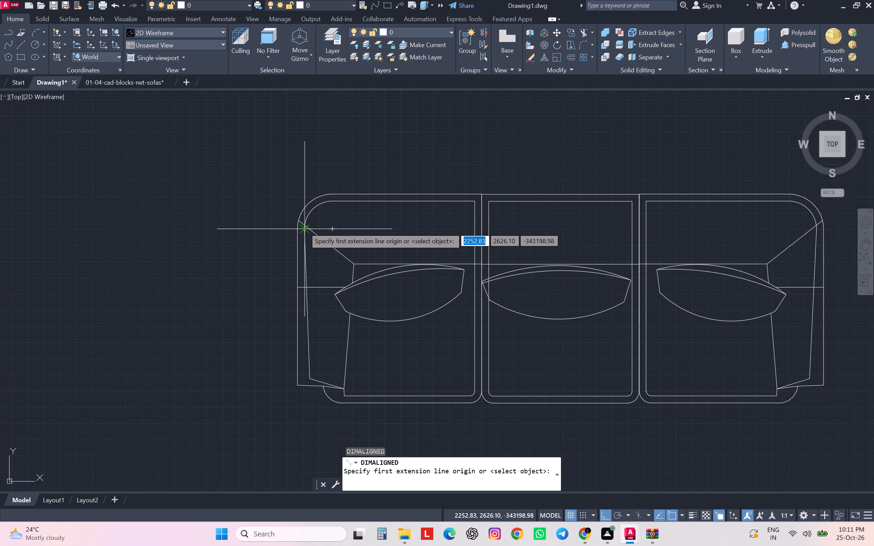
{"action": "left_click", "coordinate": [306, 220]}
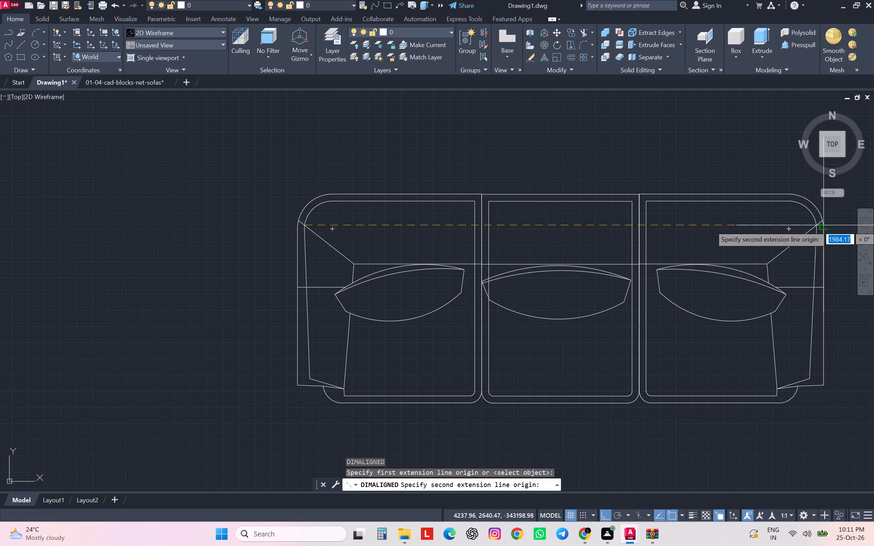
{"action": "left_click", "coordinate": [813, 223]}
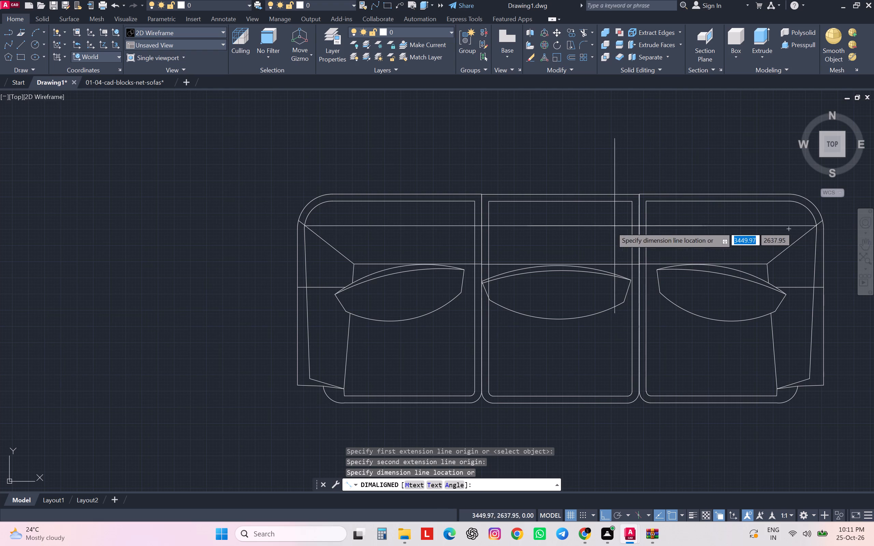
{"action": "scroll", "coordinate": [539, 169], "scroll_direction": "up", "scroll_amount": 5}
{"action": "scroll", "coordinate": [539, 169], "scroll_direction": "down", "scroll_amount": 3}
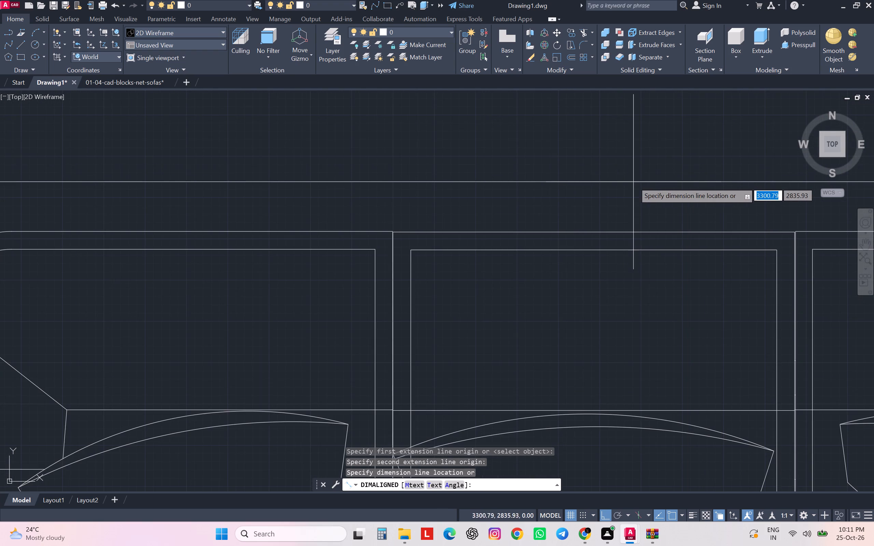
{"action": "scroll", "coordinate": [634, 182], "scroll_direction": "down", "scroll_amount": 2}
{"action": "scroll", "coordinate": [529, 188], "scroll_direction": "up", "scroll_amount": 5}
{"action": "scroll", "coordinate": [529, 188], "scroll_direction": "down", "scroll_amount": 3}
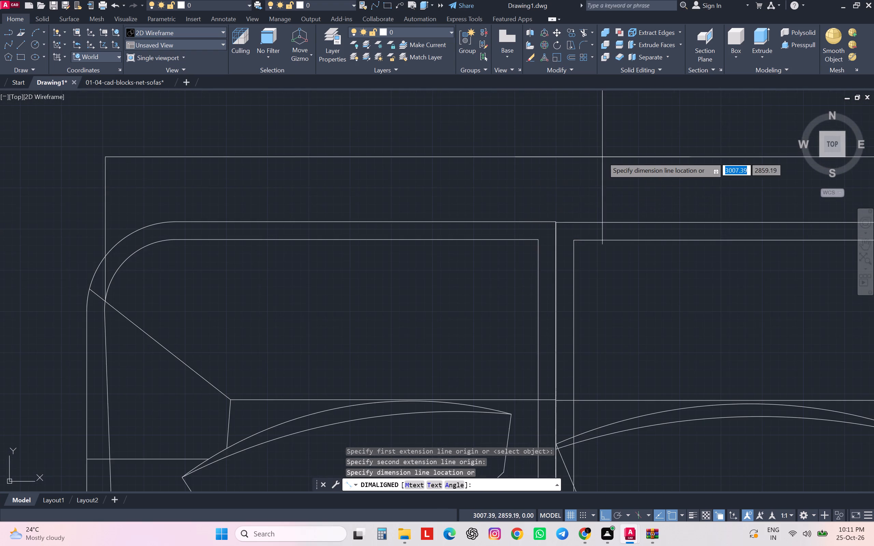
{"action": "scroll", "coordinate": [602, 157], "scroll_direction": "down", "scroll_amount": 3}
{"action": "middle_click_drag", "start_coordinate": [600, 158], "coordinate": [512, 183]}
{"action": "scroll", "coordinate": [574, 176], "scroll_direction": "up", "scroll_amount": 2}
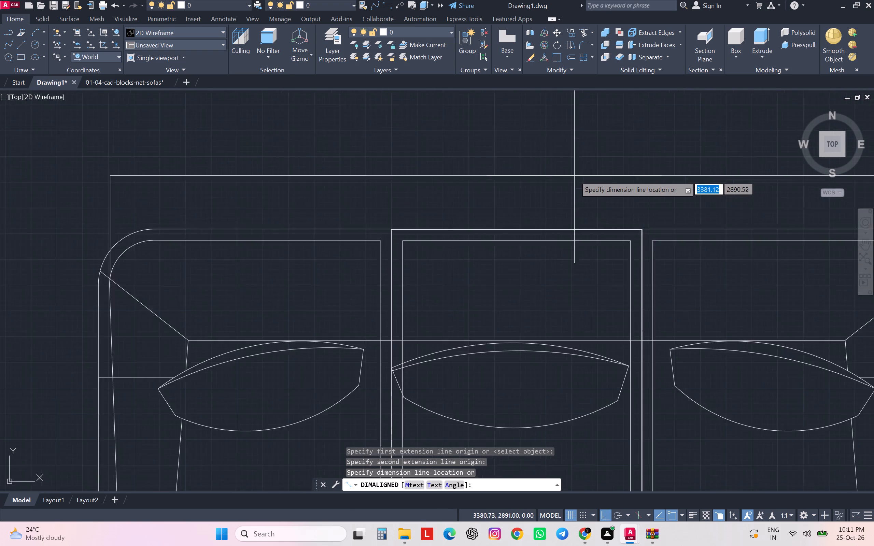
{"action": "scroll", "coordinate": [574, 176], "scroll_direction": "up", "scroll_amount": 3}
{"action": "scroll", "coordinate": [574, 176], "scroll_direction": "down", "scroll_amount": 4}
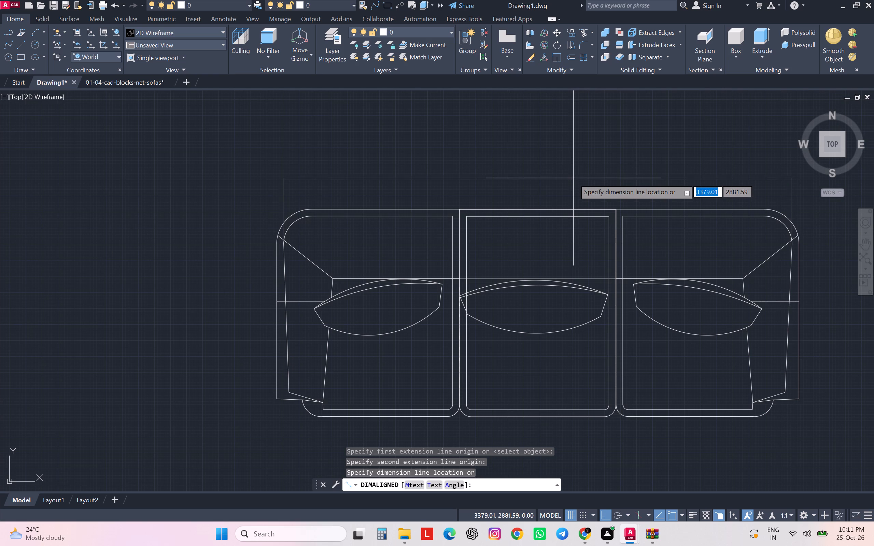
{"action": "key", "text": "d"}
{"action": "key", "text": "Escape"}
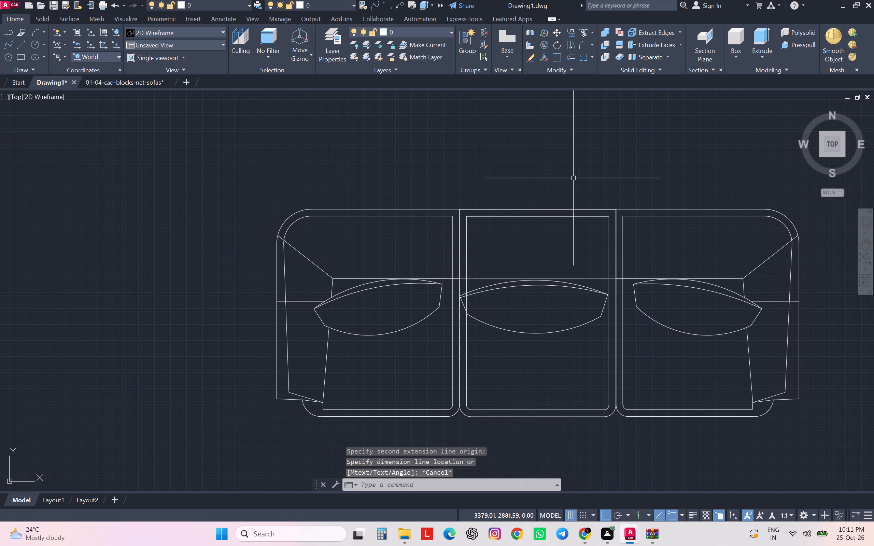
Set the text height of the Standard dimension style to 10.
{"action": "key", "text": "d"}
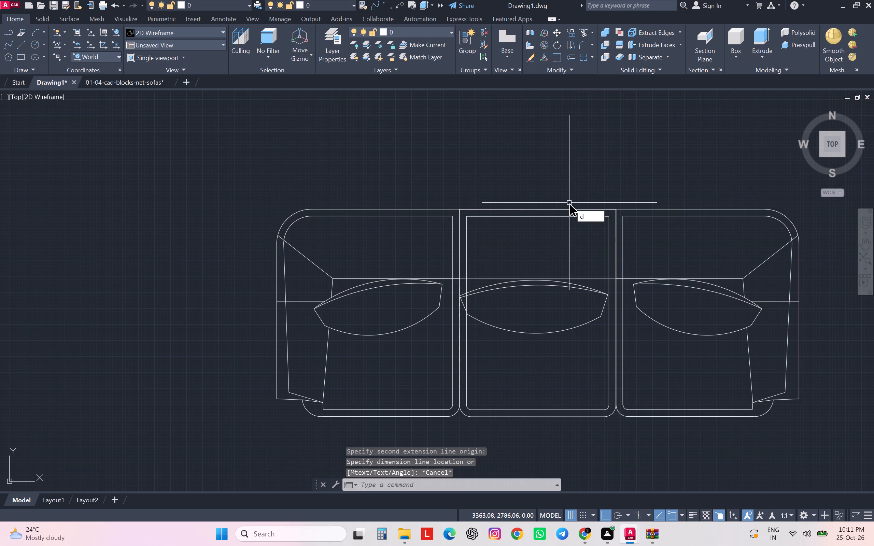
{"action": "key", "text": "Return"}
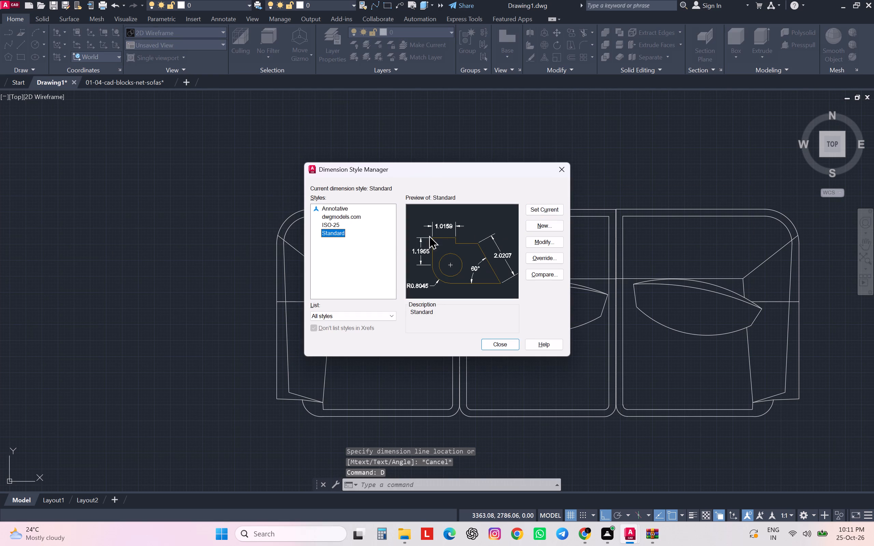
{"action": "left_click", "coordinate": [547, 239]}
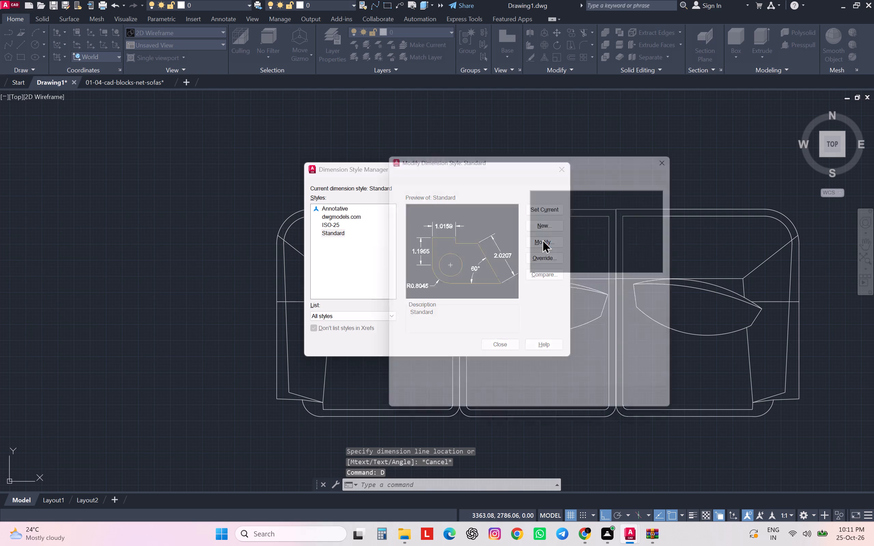
{"action": "left_click", "coordinate": [542, 239]}
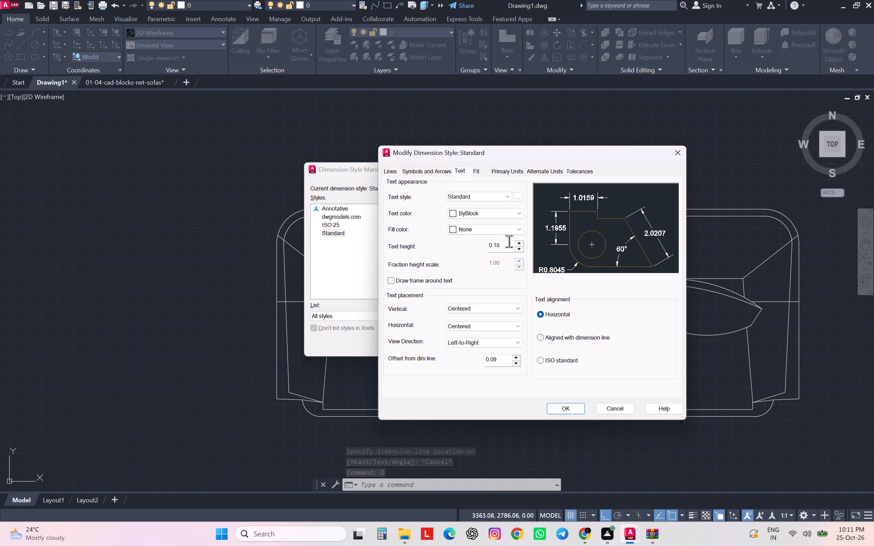
{"action": "left_click_drag", "start_coordinate": [508, 241], "coordinate": [480, 245]}
{"action": "type", "text": "10"}
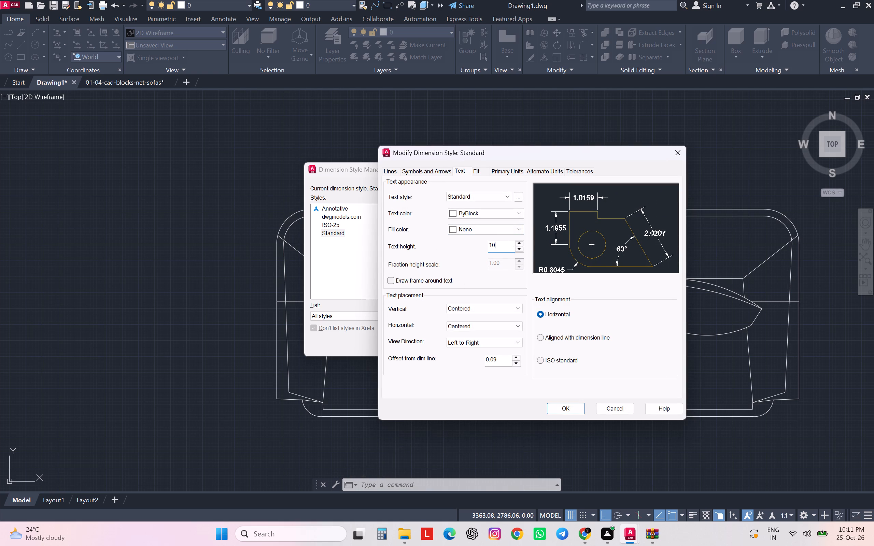
{"action": "key", "text": "Return"}
{"action": "left_click", "coordinate": [567, 410]}
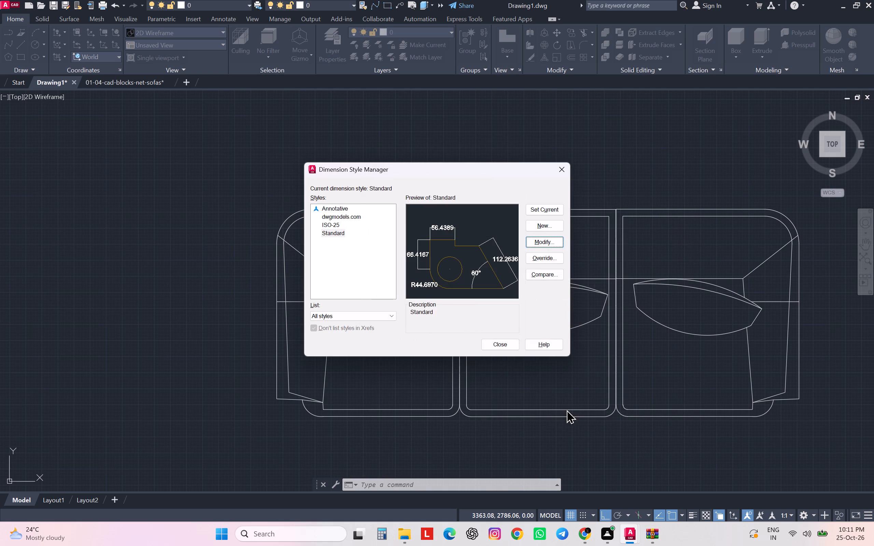
{"action": "left_click", "coordinate": [502, 341]}
Measure the pasted sofa's width between its inner side edges with an aligned dimension, without placing it.
{"action": "key", "text": "d"}
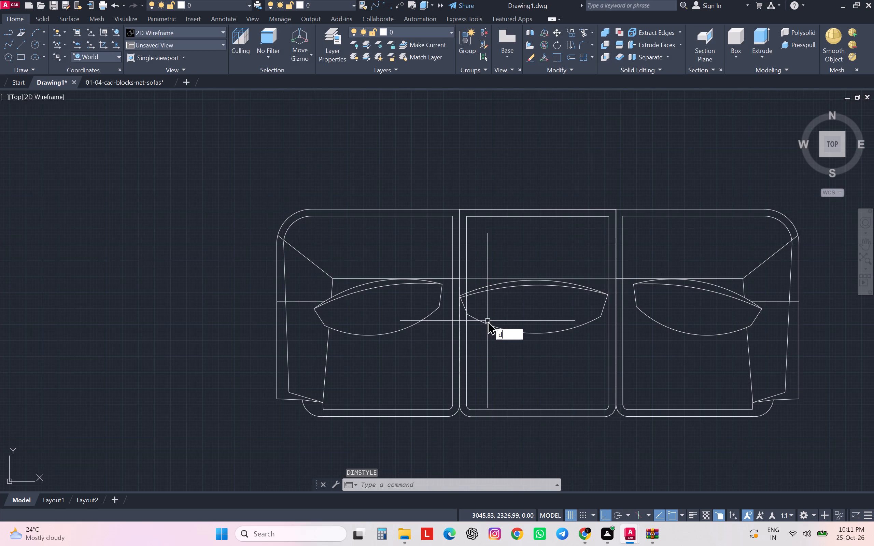
{"action": "key", "text": "a"}
{"action": "key", "text": "Return"}
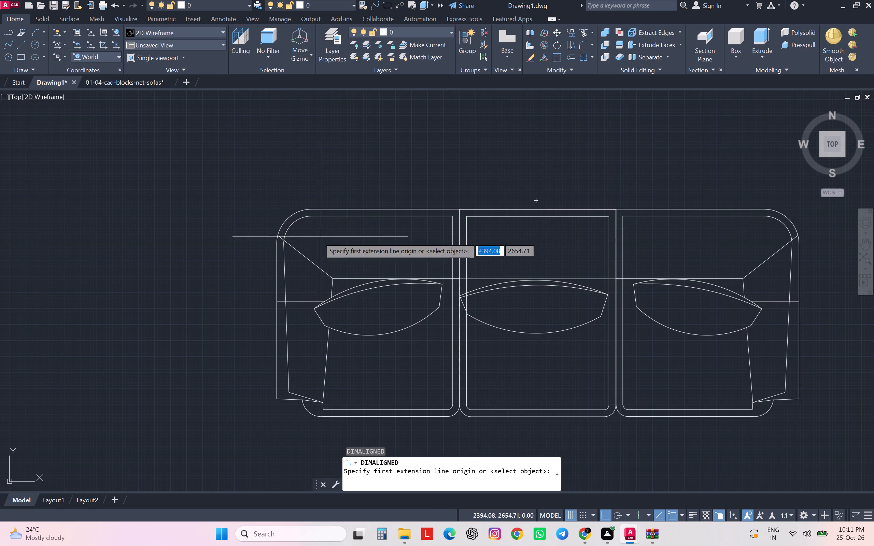
{"action": "left_click", "coordinate": [283, 238]}
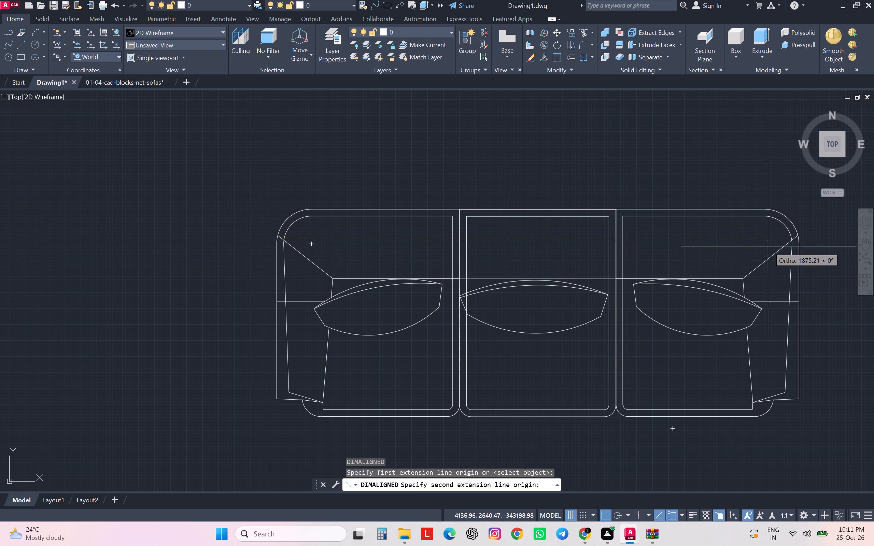
{"action": "left_click", "coordinate": [794, 238]}
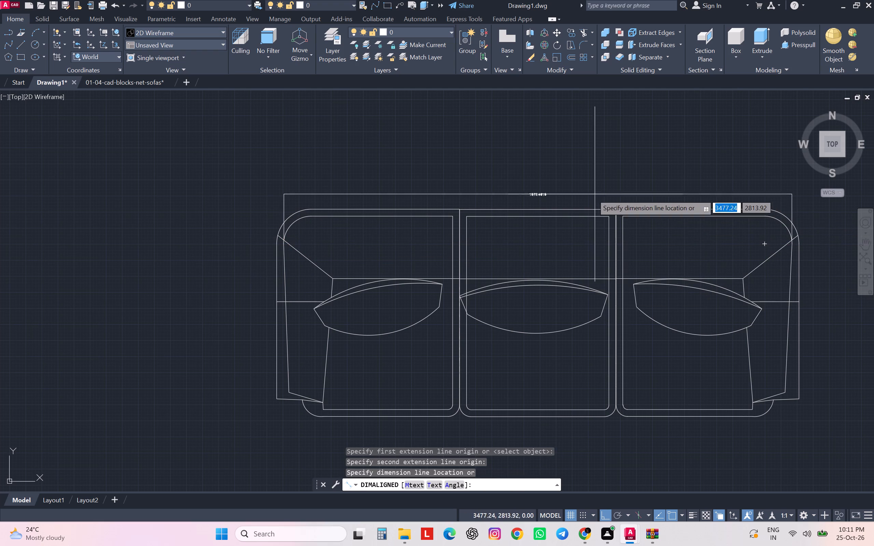
{"action": "scroll", "coordinate": [532, 185], "scroll_direction": "up", "scroll_amount": 2}
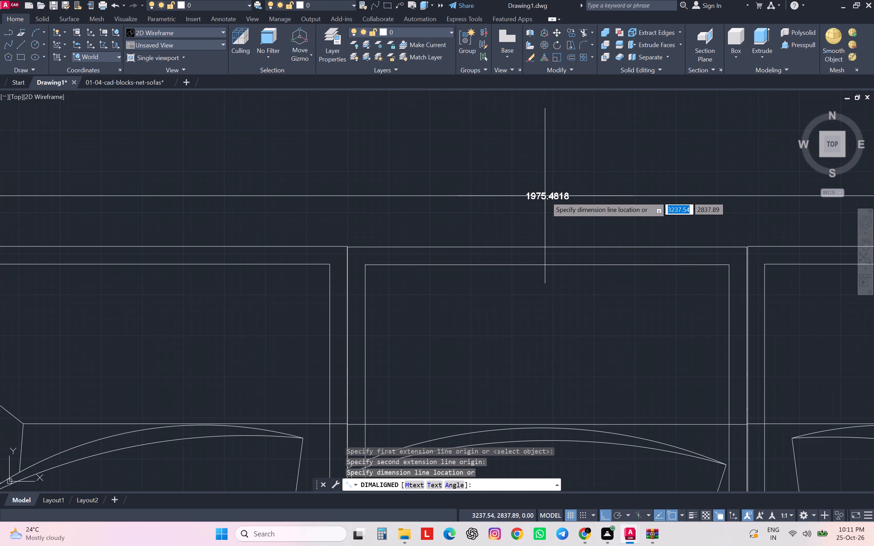
{"action": "key", "text": "Escape"}
Scale the pasted three-seat sofa by reference, from a reference length of 1975 to a new length of 180.
{"action": "scroll", "coordinate": [546, 196], "scroll_direction": "down", "scroll_amount": 4}
{"action": "left_click", "coordinate": [645, 188]}
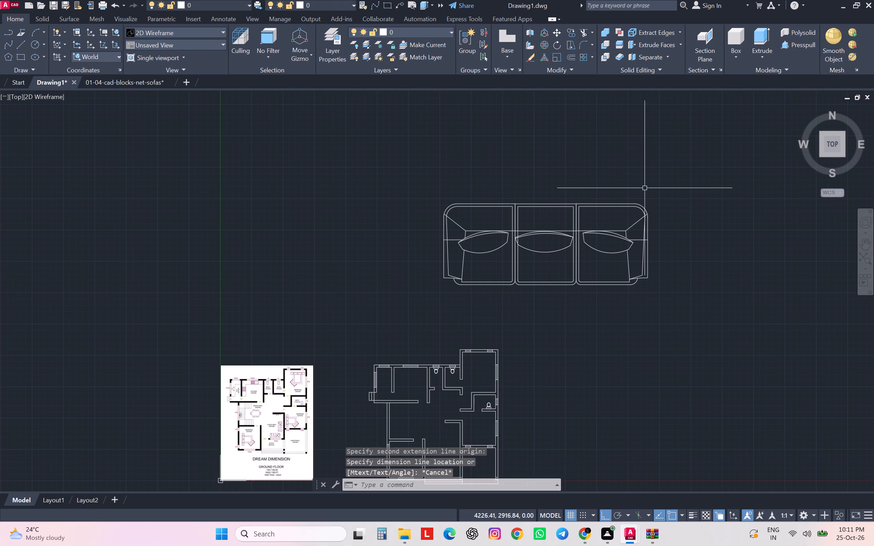
{"action": "left_click", "coordinate": [444, 257]}
{"action": "key", "text": "s"}
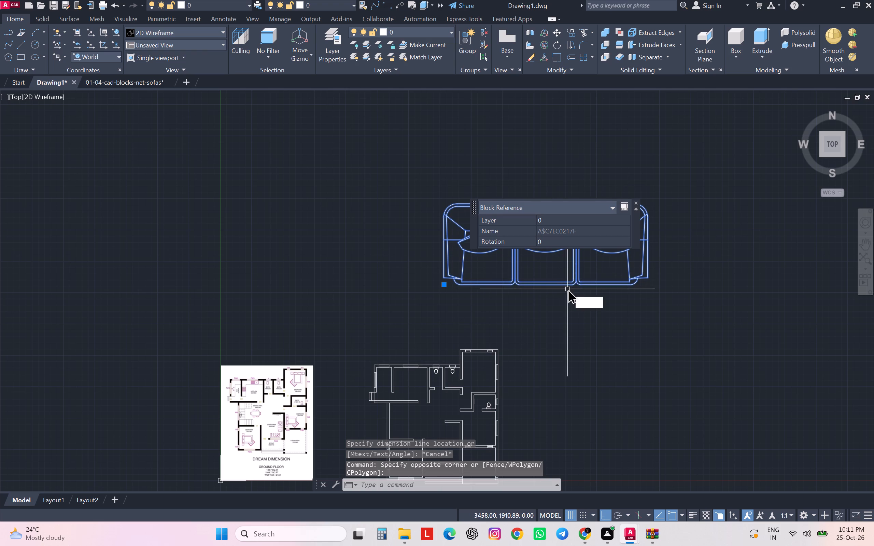
{"action": "key", "text": "c"}
{"action": "key", "text": "Return"}
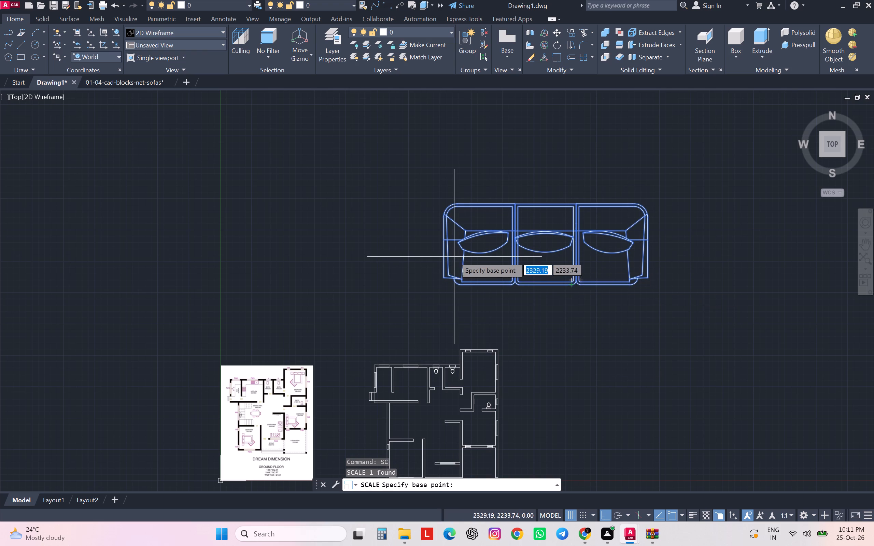
{"action": "left_click", "coordinate": [450, 218]}
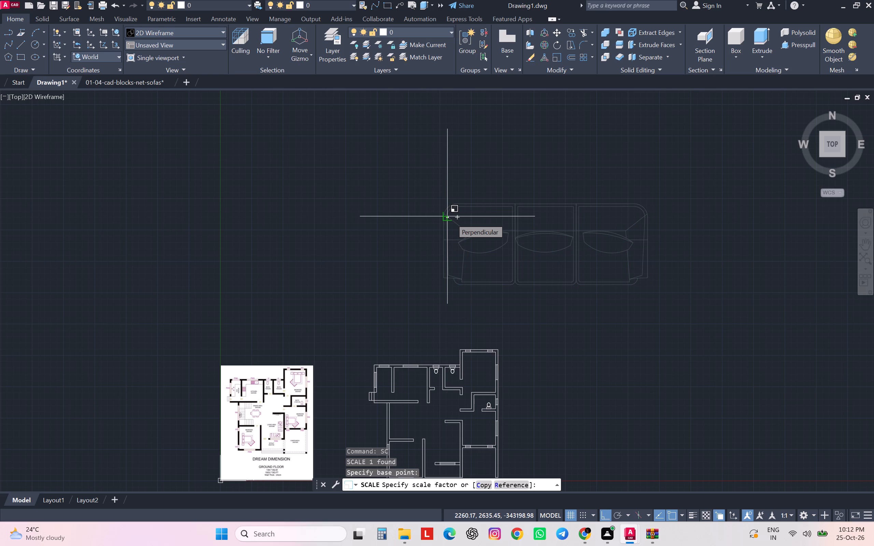
{"action": "key", "text": "r"}
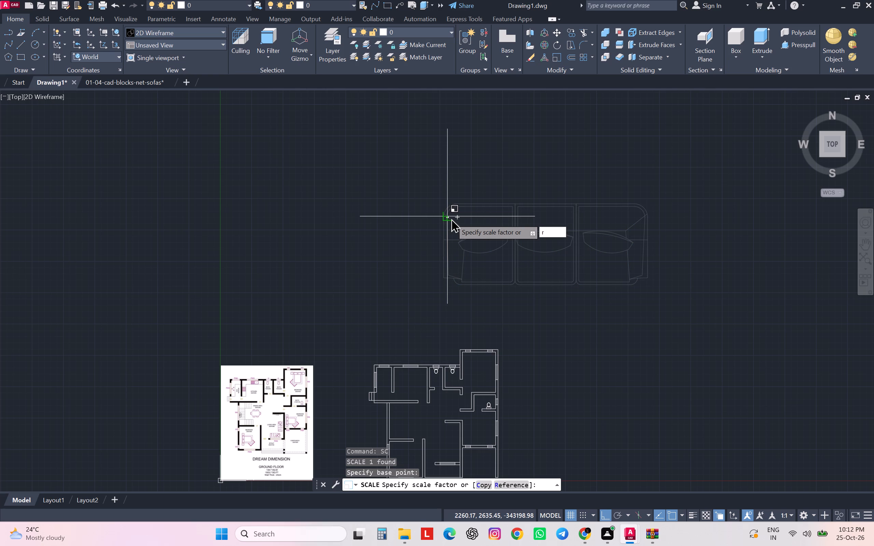
{"action": "key", "text": "Return"}
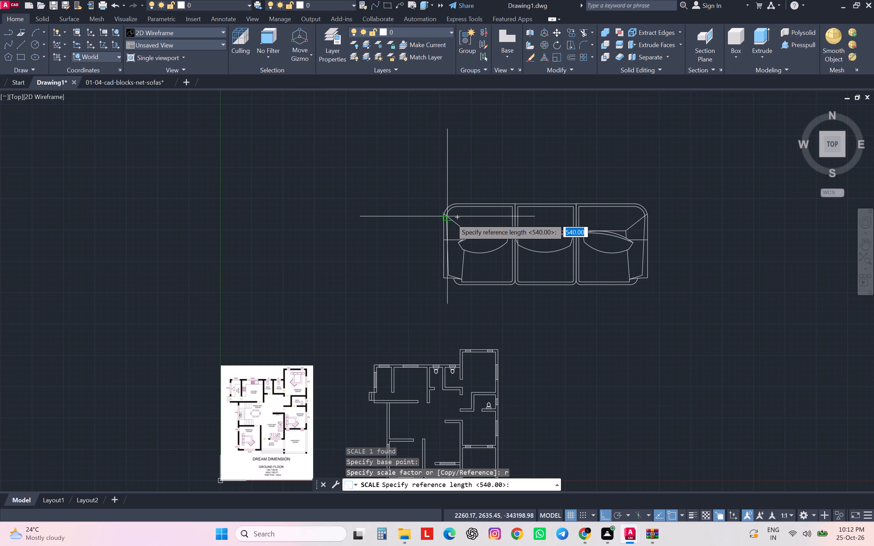
{"action": "type", "text": "19"}
{"action": "type", "text": "75"}
{"action": "key", "text": "Return"}
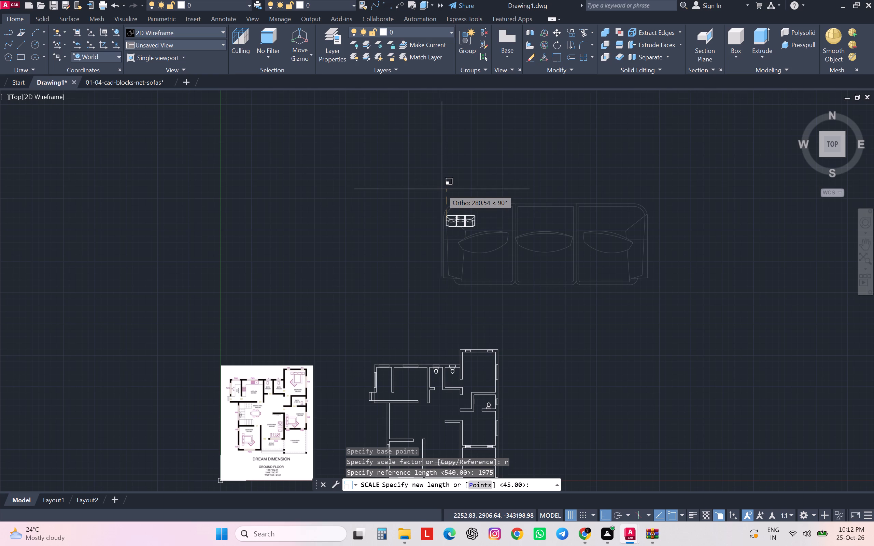
{"action": "type", "text": "18"}
{"action": "key", "text": "0"}
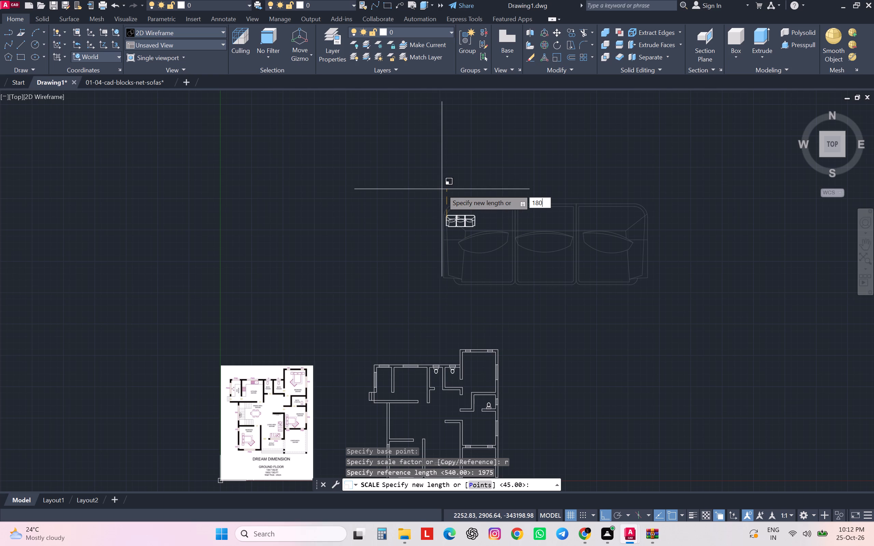
{"action": "key", "text": "Return"}
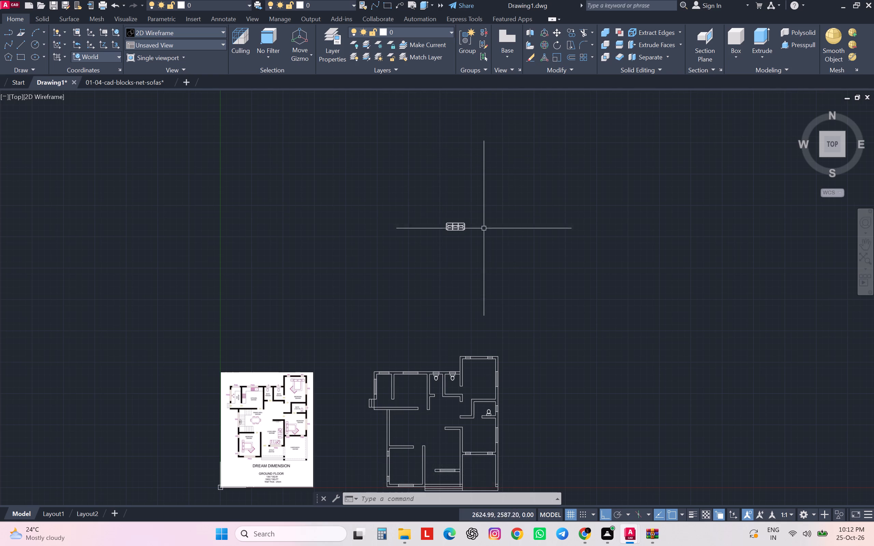
Rotate the scaled sofa above the floor plan by 180 degrees.
{"action": "middle_click_drag", "start_coordinate": [481, 240], "coordinate": [479, 183]}
{"action": "left_click", "coordinate": [456, 162]}
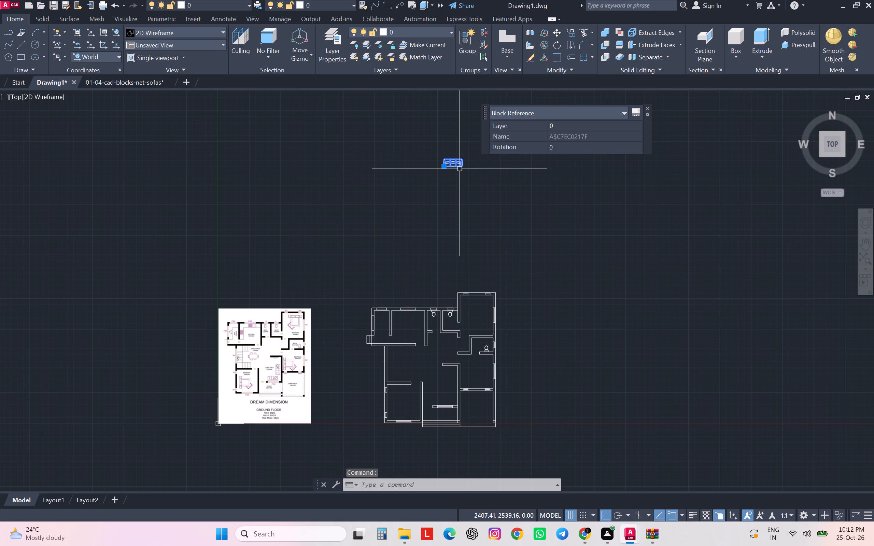
{"action": "type", "text": "ro"}
{"action": "key", "text": "Return"}
{"action": "left_click", "coordinate": [459, 169]}
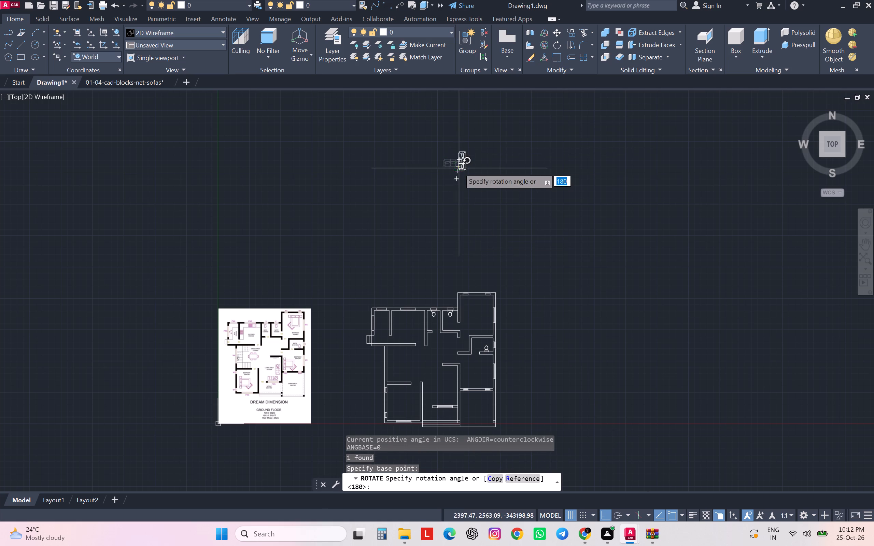
{"action": "left_click", "coordinate": [363, 188]}
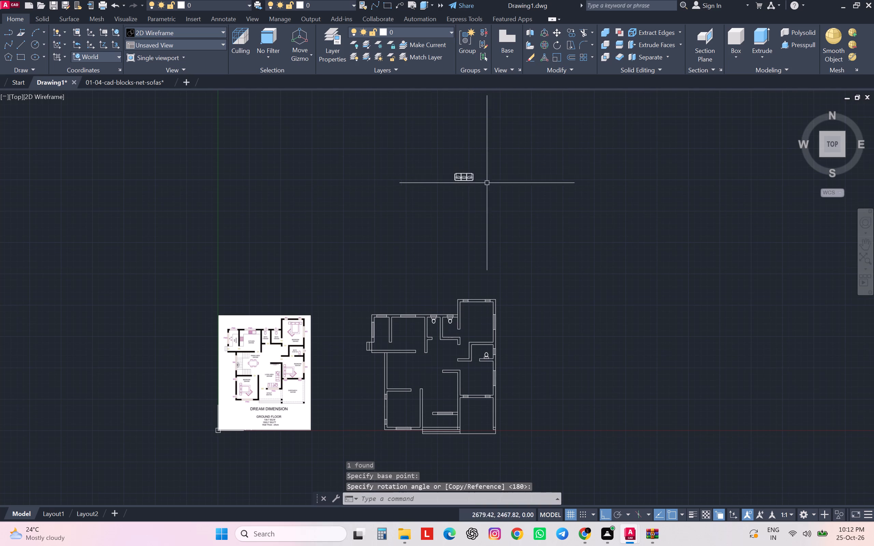
Copy the rotated sofa straight up to a spot about 343 units above it.
{"action": "left_click", "coordinate": [470, 178]}
{"action": "key", "text": "v"}
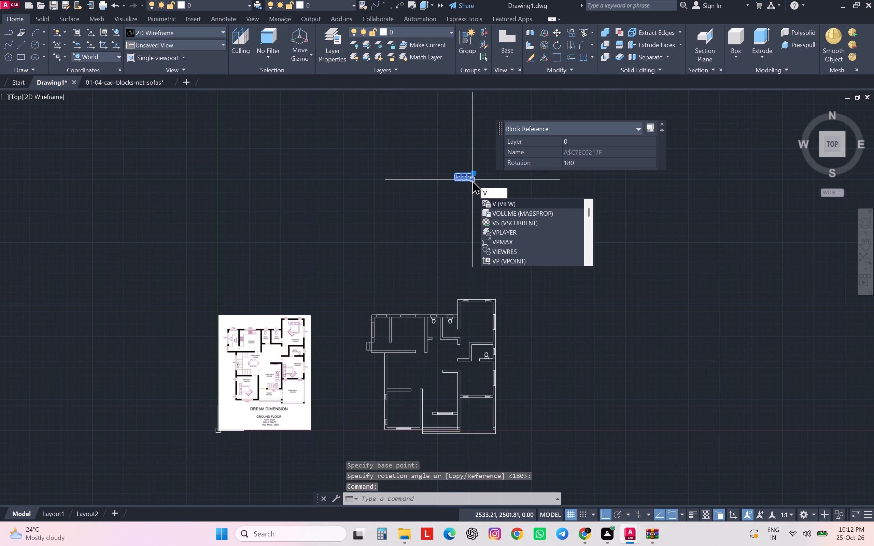
{"action": "key", "text": "Delete"}
{"action": "key", "text": "BackSpace"}
{"action": "key", "text": "c"}
{"action": "key", "text": "o"}
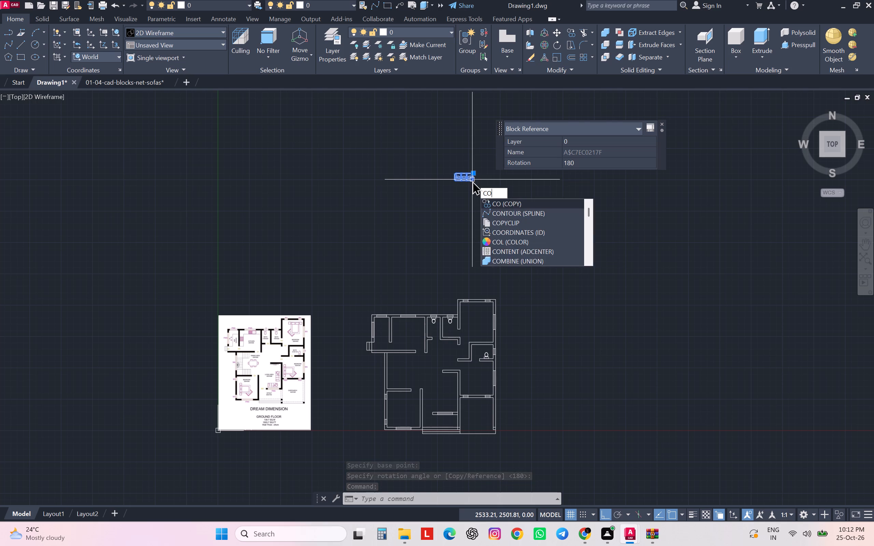
{"action": "key", "text": "Return"}
{"action": "left_click", "coordinate": [472, 181]}
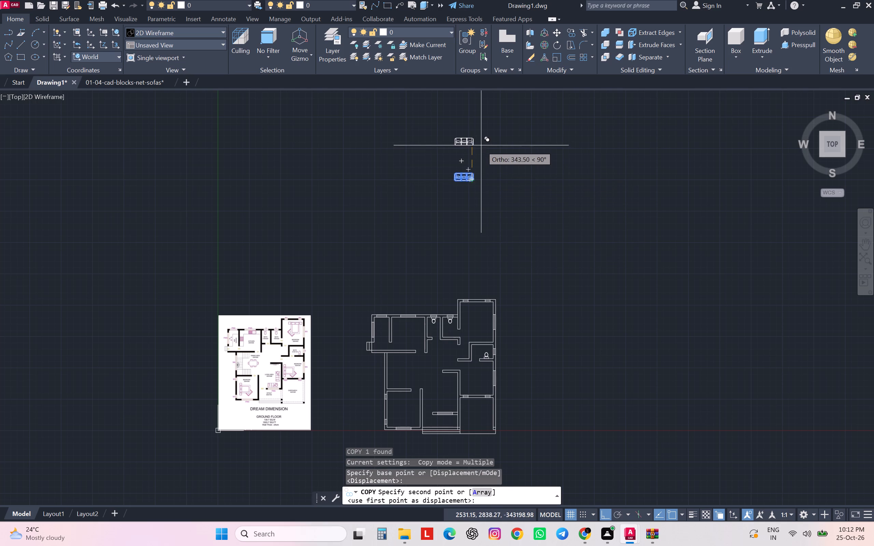
{"action": "left_click", "coordinate": [482, 145]}
{"action": "key", "text": "Escape"}
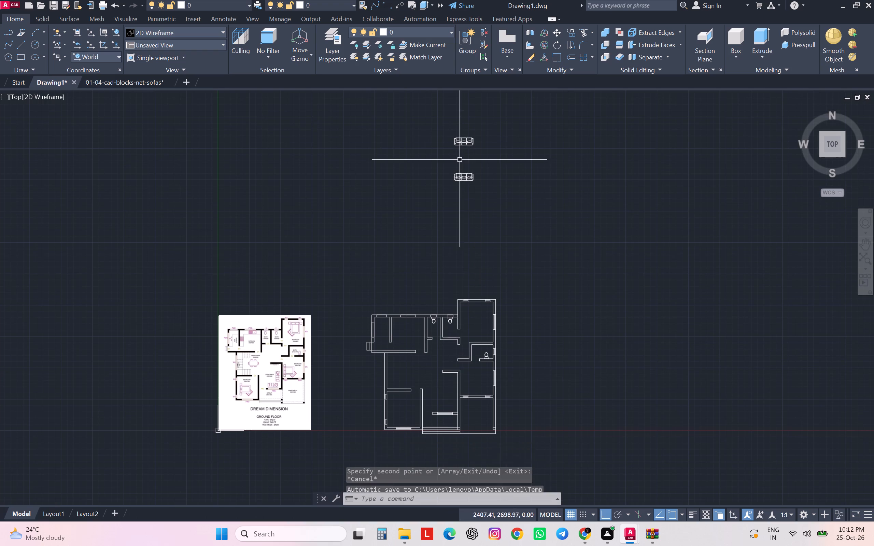
Rotate the upper sofa copy a quarter turn so it stands vertically with its back facing east.
{"action": "left_click", "coordinate": [466, 142]}
{"action": "type", "text": "ro"}
{"action": "key", "text": "Return"}
{"action": "left_click", "coordinate": [465, 150]}
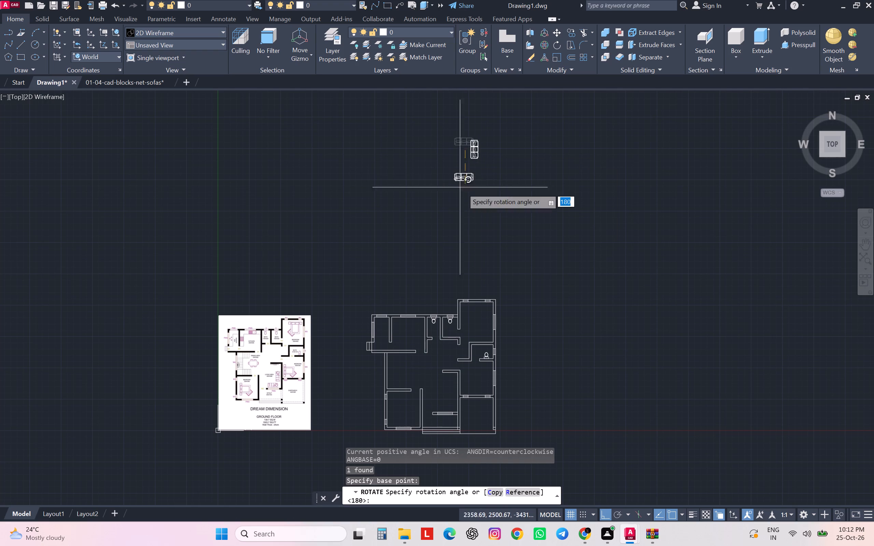
{"action": "left_click", "coordinate": [483, 198]}
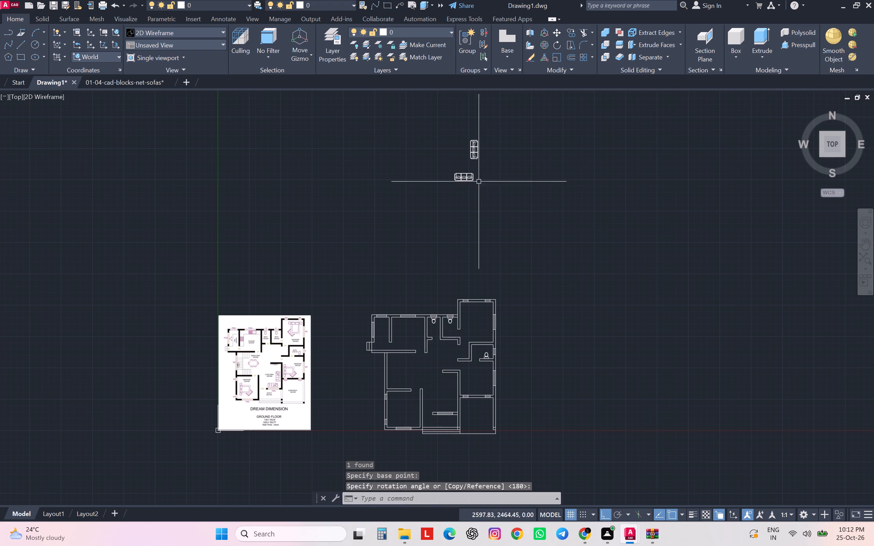
Move the horizontal sofa by its back edge's midpoint into the living area, against the window wall facing the sitout, with Ortho off.
{"action": "scroll", "coordinate": [482, 155], "scroll_direction": "up", "scroll_amount": 1}
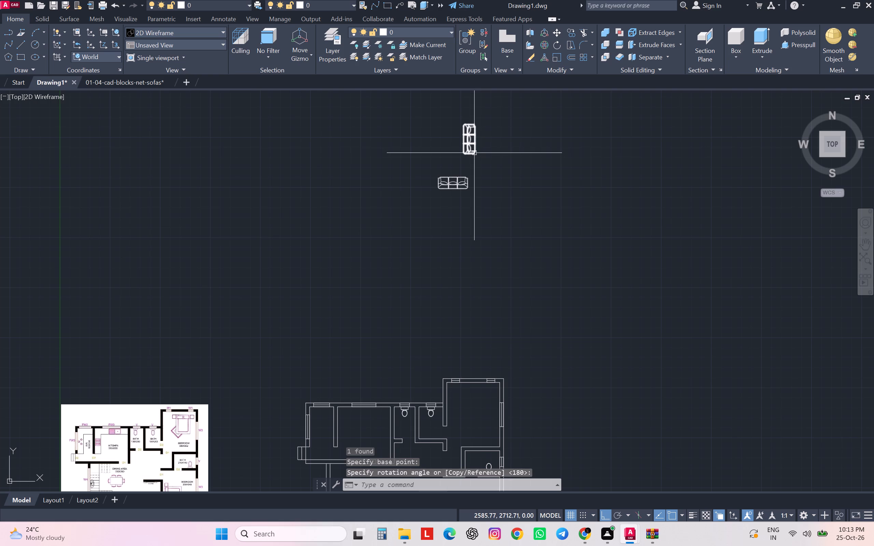
{"action": "left_click", "coordinate": [464, 180]}
{"action": "key", "text": "m"}
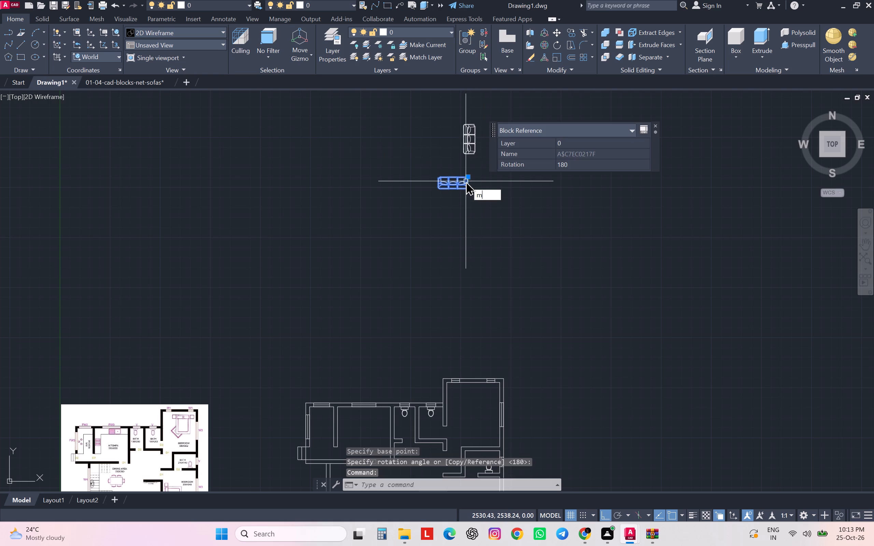
{"action": "key", "text": "Return"}
{"action": "scroll", "coordinate": [449, 193], "scroll_direction": "up", "scroll_amount": 3}
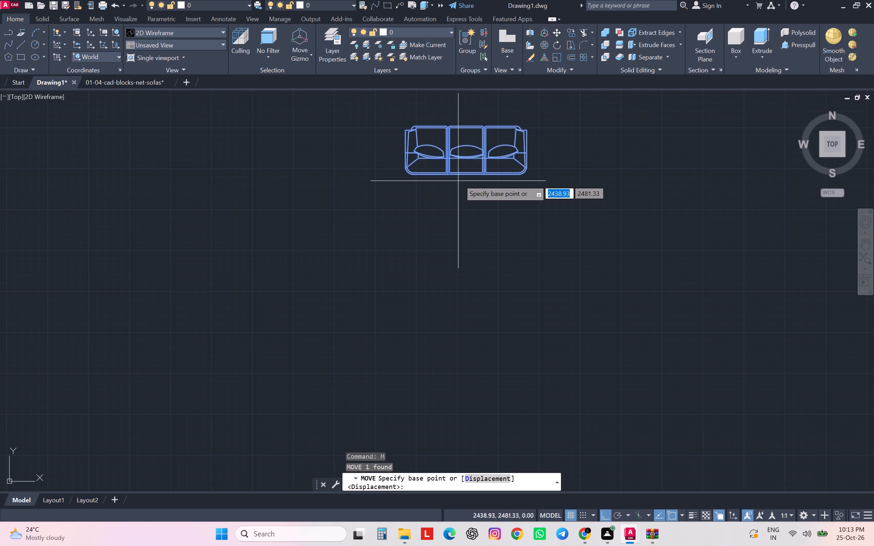
{"action": "left_click", "coordinate": [465, 177]}
{"action": "scroll", "coordinate": [468, 173], "scroll_direction": "down", "scroll_amount": 5}
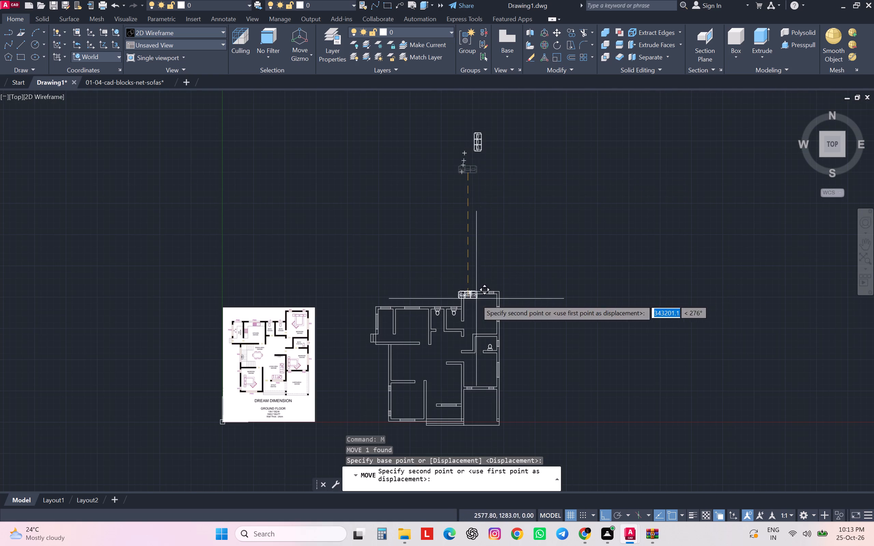
{"action": "middle_click_drag", "start_coordinate": [435, 409], "coordinate": [438, 379]}
{"action": "scroll", "coordinate": [444, 377], "scroll_direction": "up", "scroll_amount": 2}
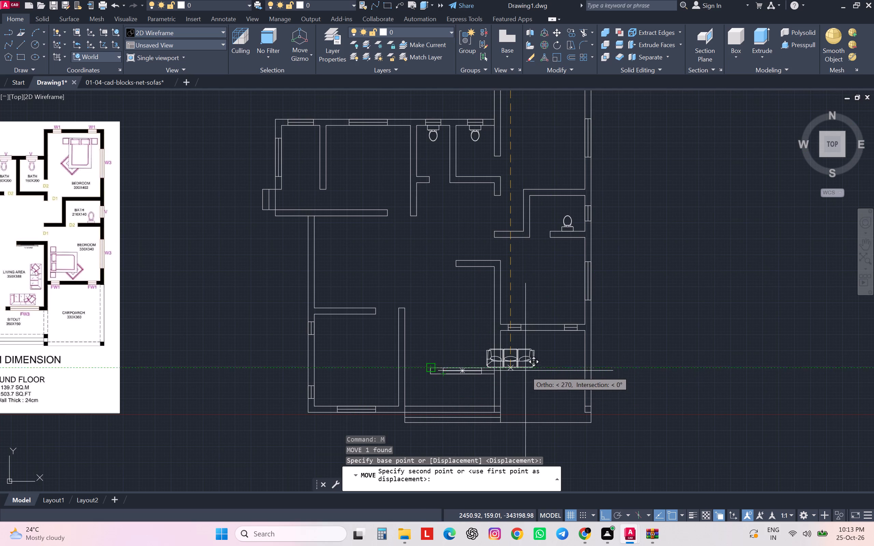
{"action": "key", "text": "F8"}
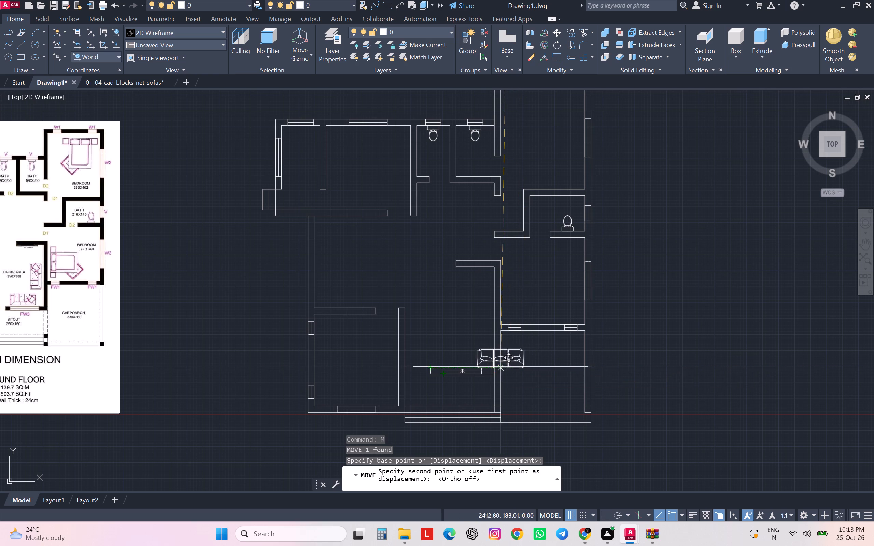
{"action": "scroll", "coordinate": [467, 369], "scroll_direction": "up", "scroll_amount": 2}
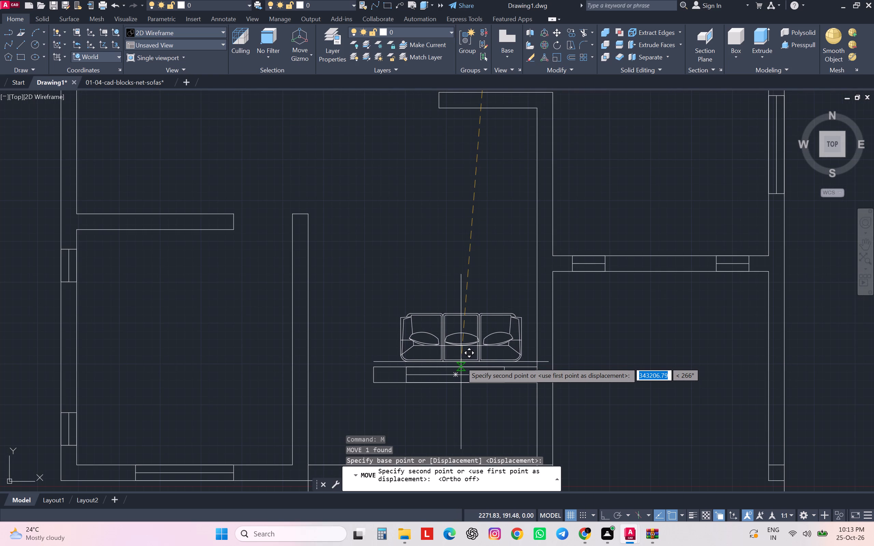
{"action": "left_click", "coordinate": [461, 362]}
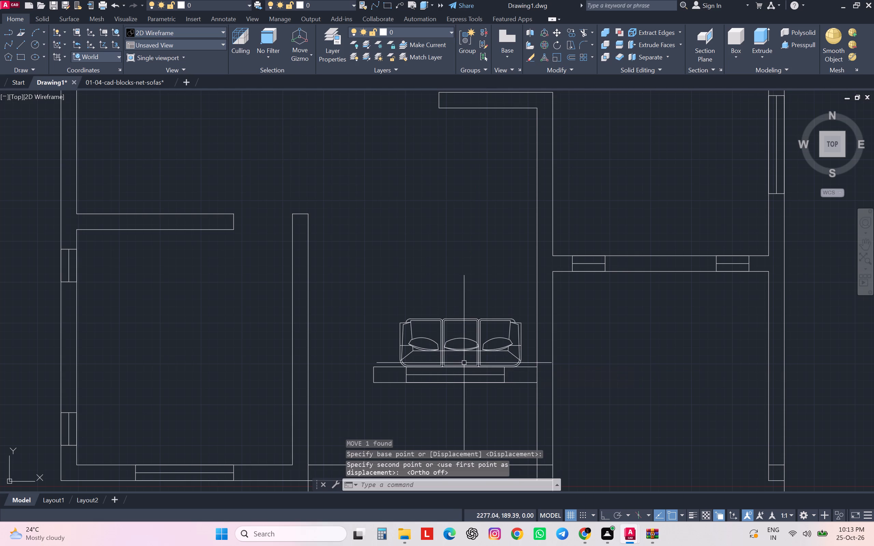
Shift the living area sofa slightly west and north, leaving a small gap to the window wall behind it.
{"action": "scroll", "coordinate": [471, 355], "scroll_direction": "down", "scroll_amount": 1}
{"action": "scroll", "coordinate": [481, 385], "scroll_direction": "down", "scroll_amount": 1}
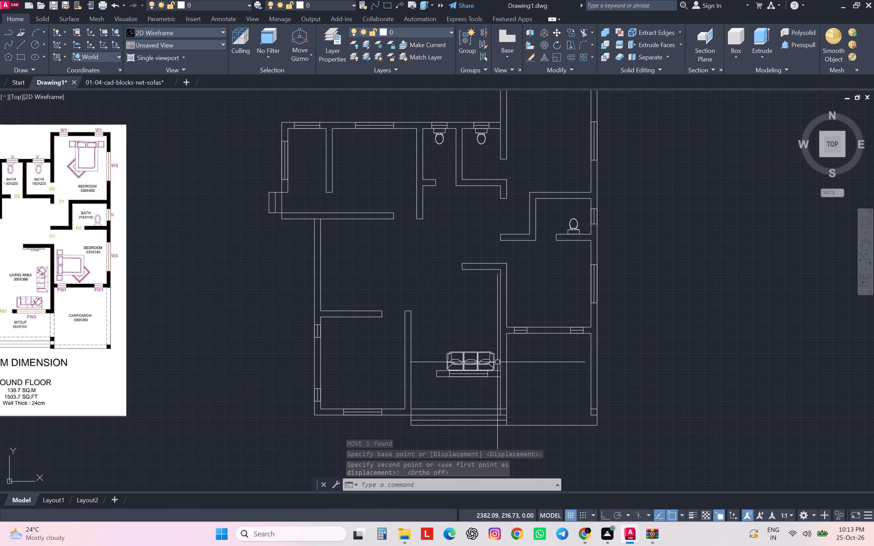
{"action": "key", "text": "m"}
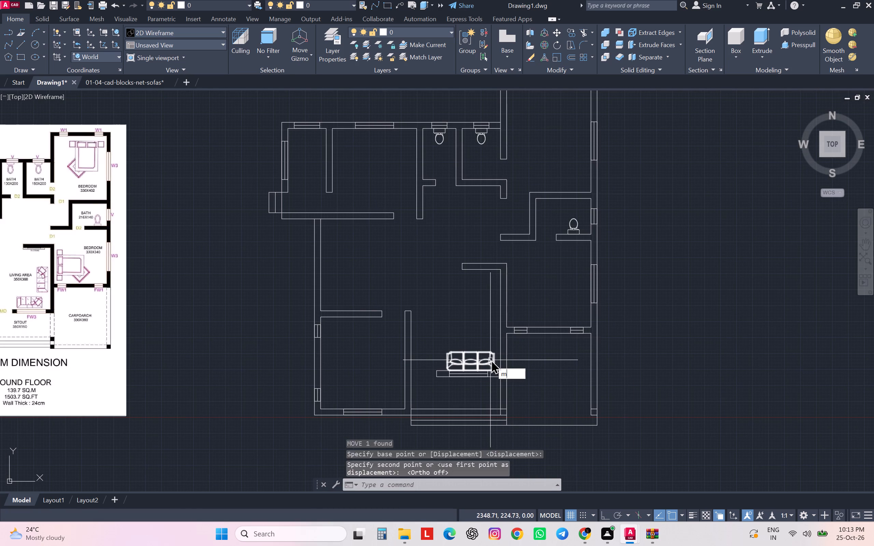
{"action": "key", "text": "Return"}
{"action": "left_click", "coordinate": [491, 360]}
{"action": "scroll", "coordinate": [477, 361], "scroll_direction": "up", "scroll_amount": 2}
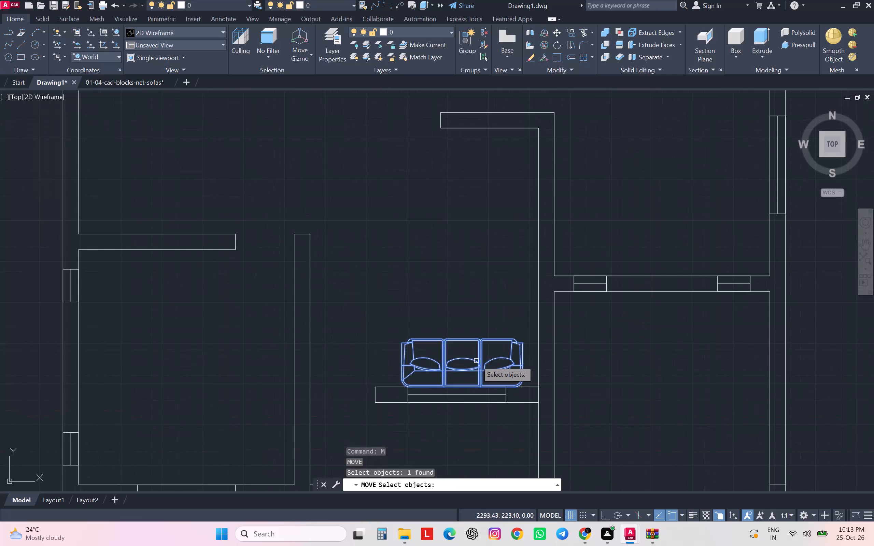
{"action": "key", "text": "Return"}
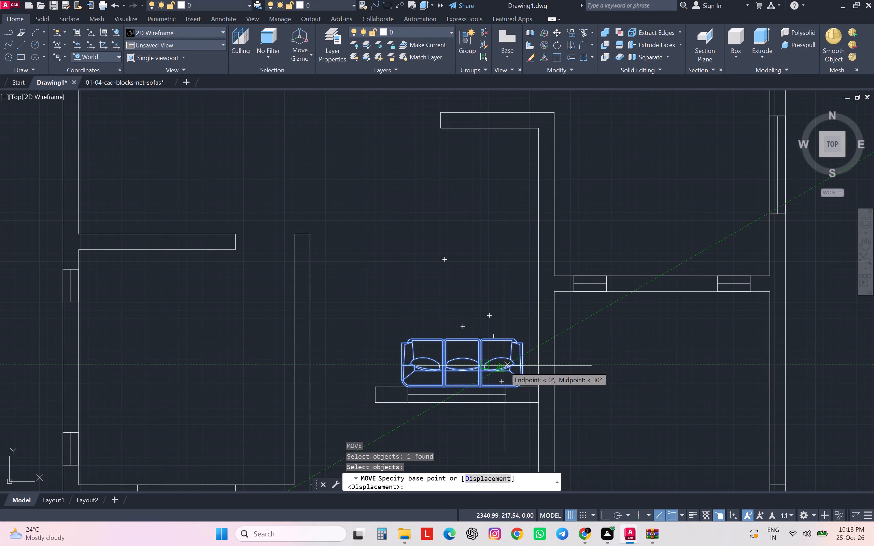
{"action": "left_click", "coordinate": [521, 378]}
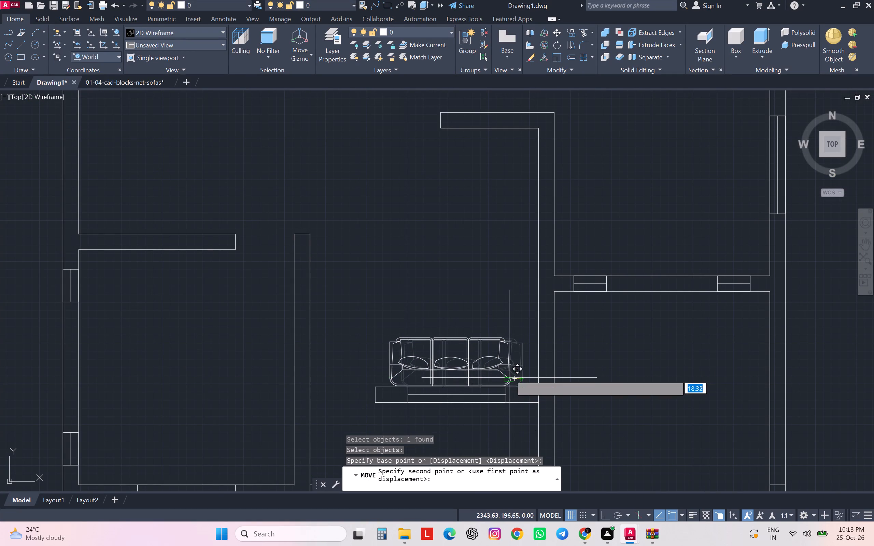
{"action": "left_click", "coordinate": [504, 372]}
{"action": "scroll", "coordinate": [509, 370], "scroll_direction": "down", "scroll_amount": 2}
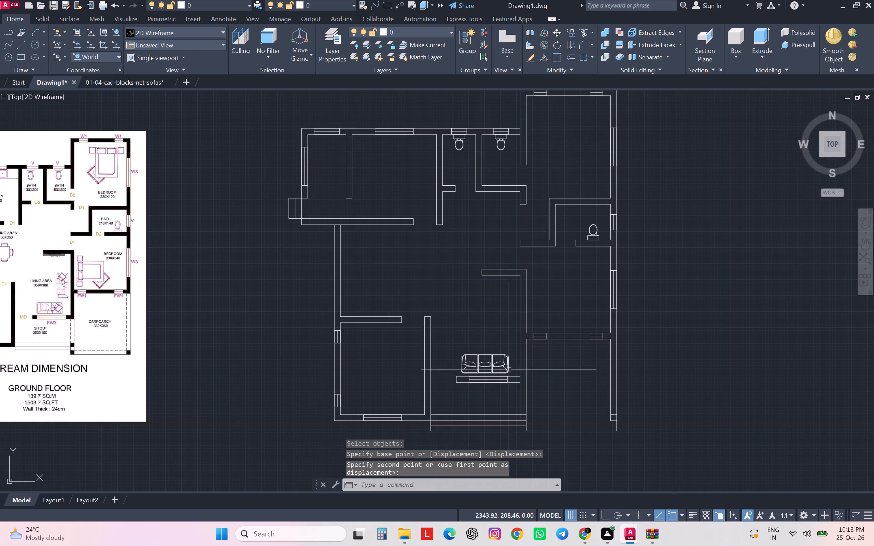
{"action": "middle_click_drag", "start_coordinate": [560, 239], "coordinate": [555, 330]}
{"action": "scroll", "coordinate": [558, 318], "scroll_direction": "down", "scroll_amount": 2}
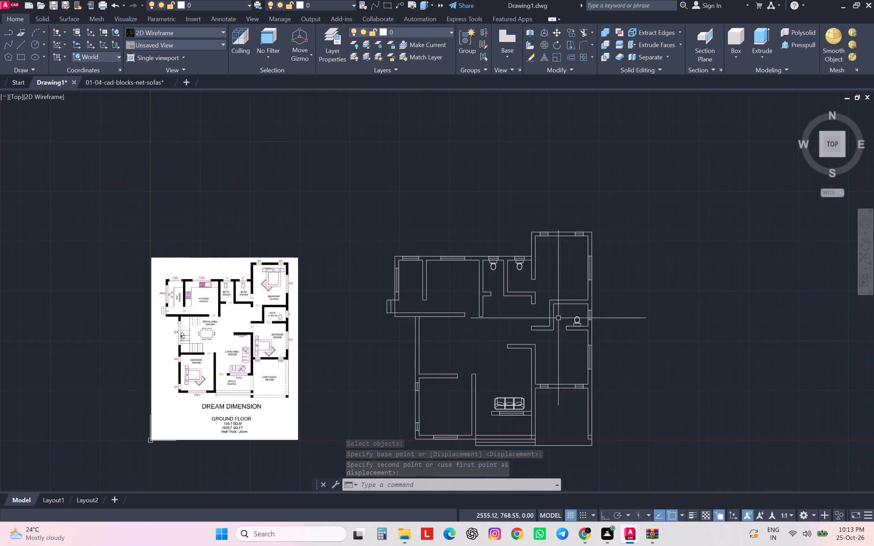
Rotate the vertical sofa above the plan 180 degrees about its east edge's midpoint, with Ortho on, so its back faces east.
{"action": "left_click", "coordinate": [562, 104]}
{"action": "scroll", "coordinate": [564, 112], "scroll_direction": "up", "scroll_amount": 2}
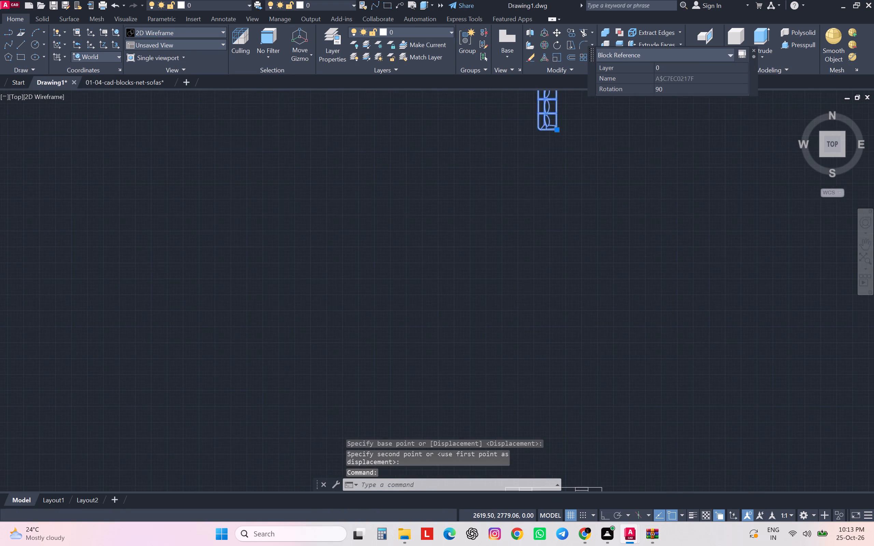
{"action": "scroll", "coordinate": [564, 112], "scroll_direction": "up", "scroll_amount": 2}
{"action": "middle_click_drag", "start_coordinate": [564, 112], "coordinate": [564, 213]}
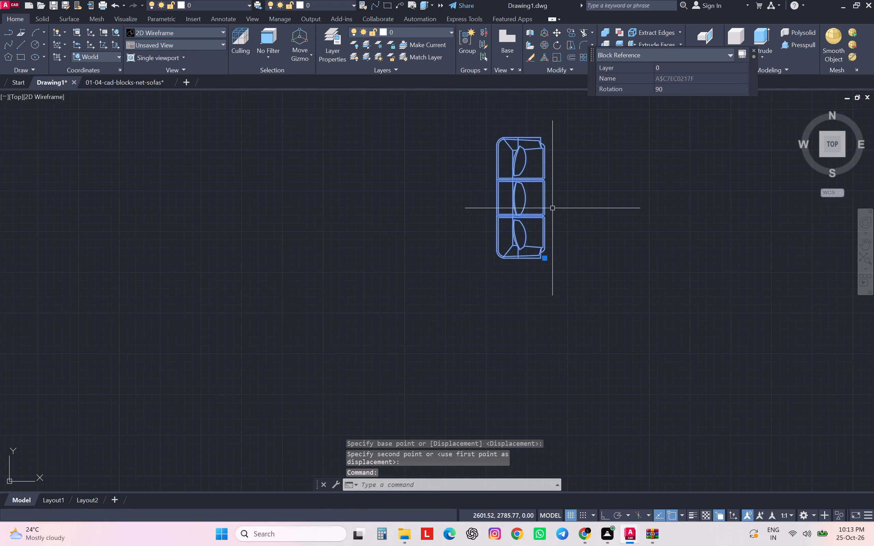
{"action": "scroll", "coordinate": [552, 208], "scroll_direction": "down", "scroll_amount": 1}
{"action": "type", "text": "ro"}
{"action": "key", "text": "Return"}
{"action": "left_click", "coordinate": [552, 206]}
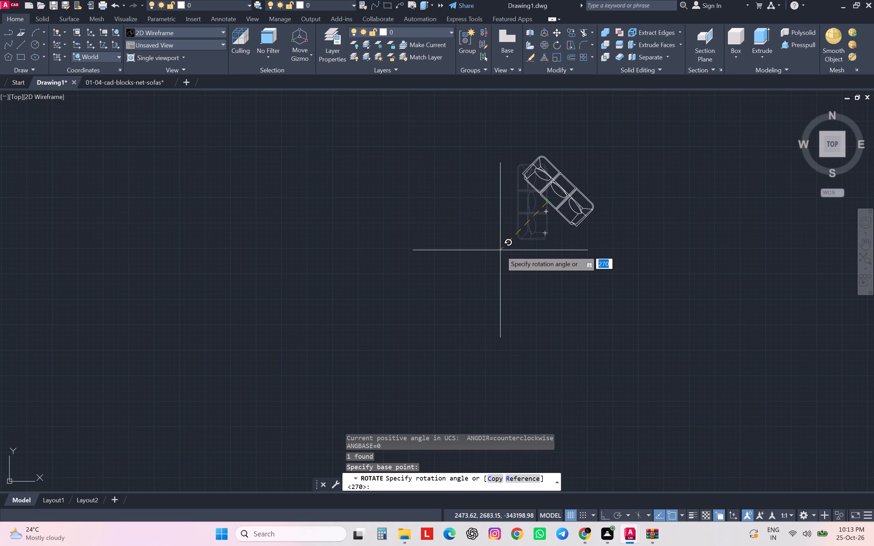
{"action": "key", "text": "F8"}
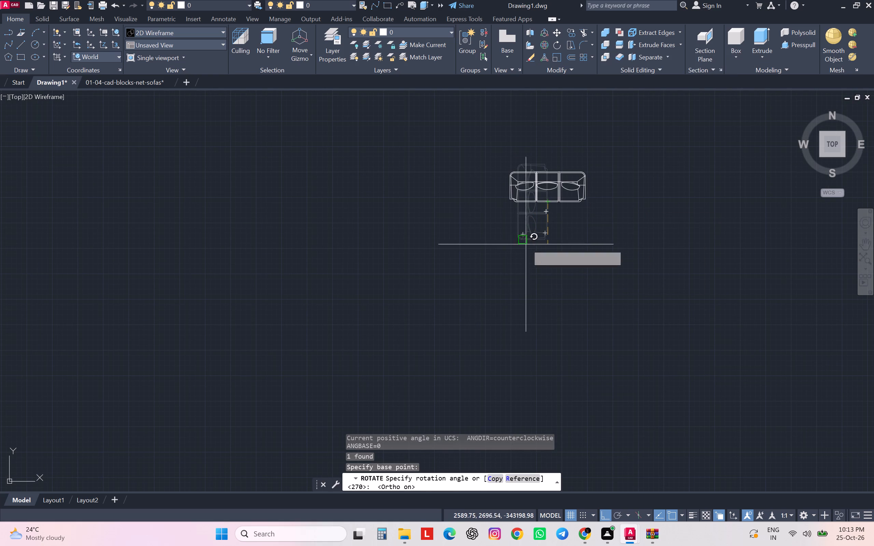
{"action": "left_click", "coordinate": [384, 281]}
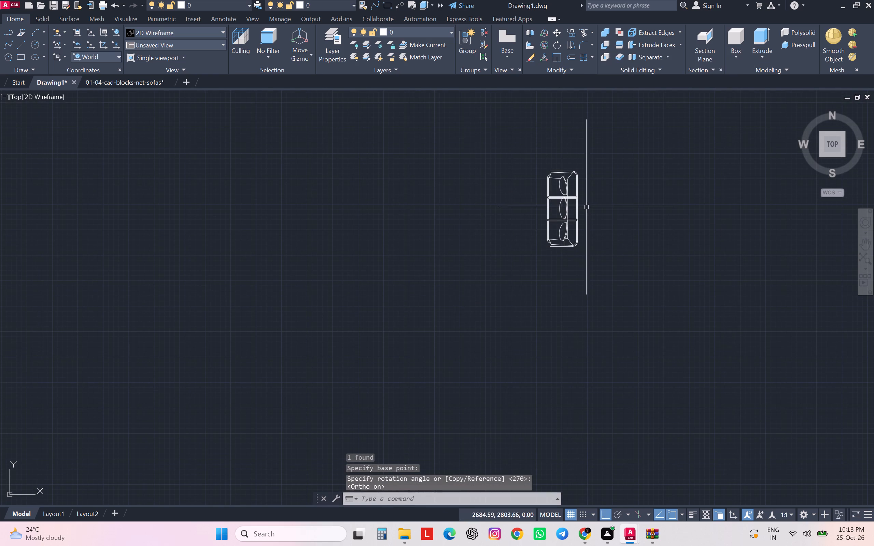
Move the vertical sofa by its back edge's midpoint into the living area, against the inner face of its east wall, with Ortho off.
{"action": "key", "text": "m"}
{"action": "key", "text": "Return"}
{"action": "scroll", "coordinate": [579, 204], "scroll_direction": "up", "scroll_amount": 2}
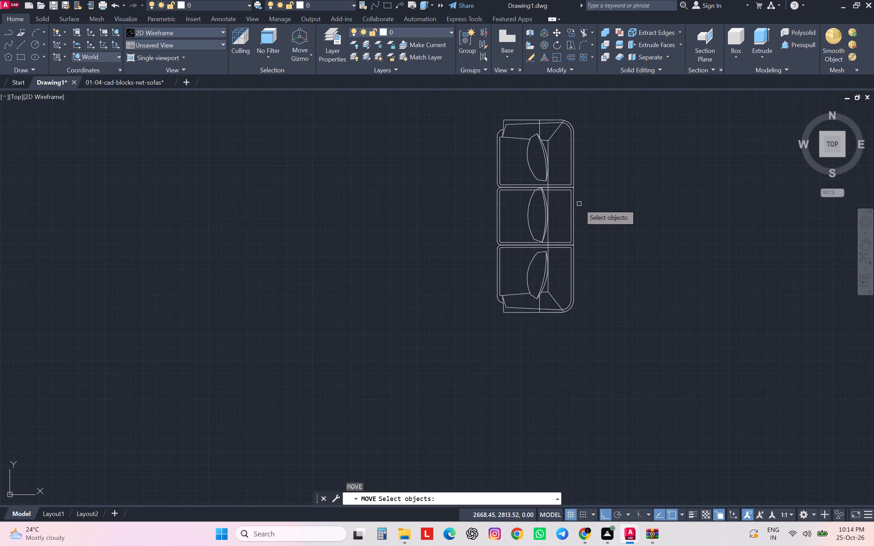
{"action": "left_click", "coordinate": [575, 205]}
{"action": "key", "text": "Return"}
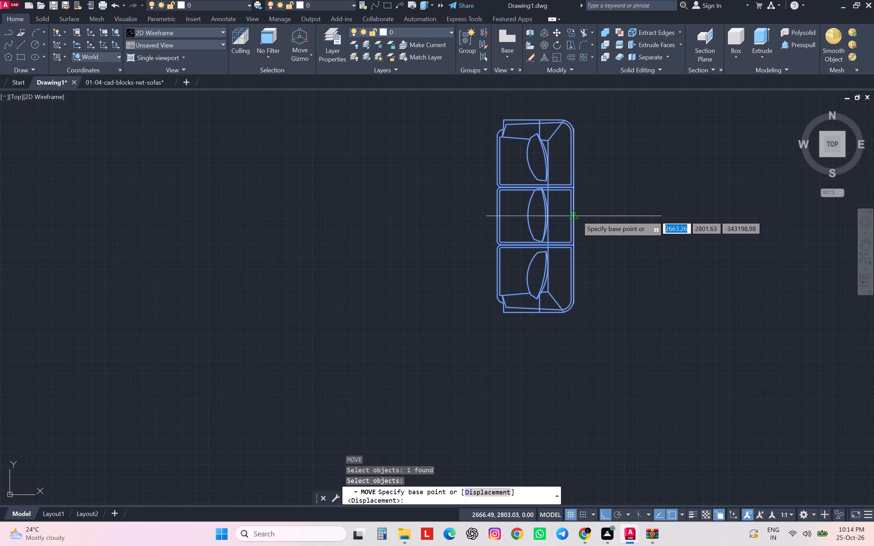
{"action": "left_click", "coordinate": [573, 215]}
{"action": "scroll", "coordinate": [574, 215], "scroll_direction": "down", "scroll_amount": 6}
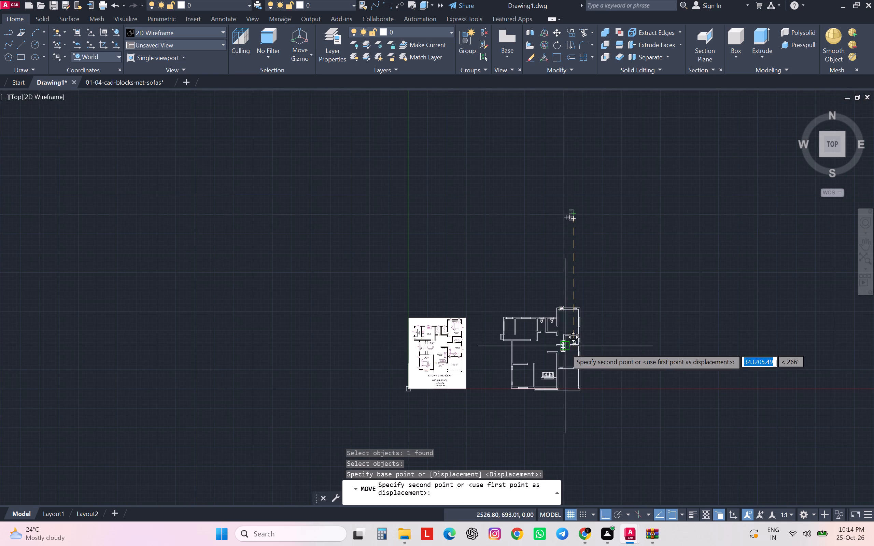
{"action": "scroll", "coordinate": [553, 366], "scroll_direction": "up", "scroll_amount": 3}
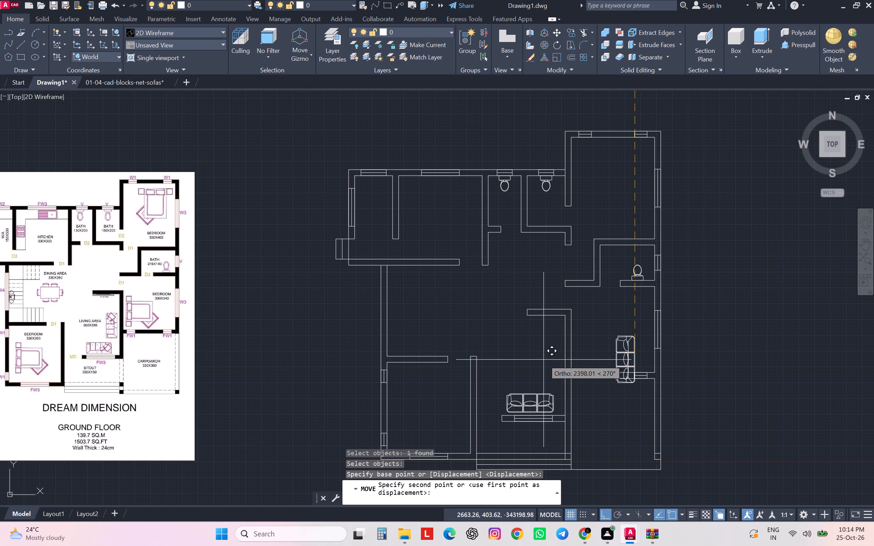
{"action": "key", "text": "F8"}
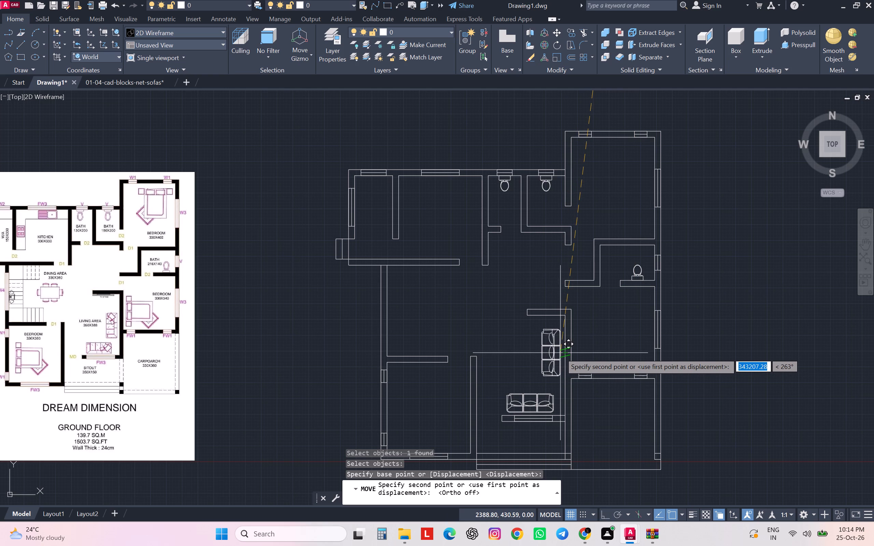
{"action": "left_click", "coordinate": [561, 353]}
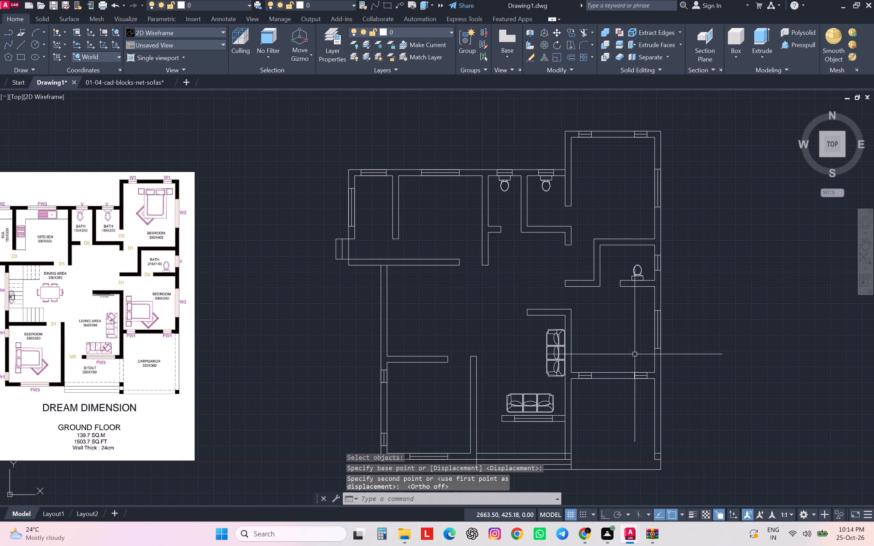
{"action": "key", "text": "Escape"}
{"action": "key", "text": "Escape"}
{"action": "key", "text": "Escape"}
{"action": "key", "text": "Escape"}
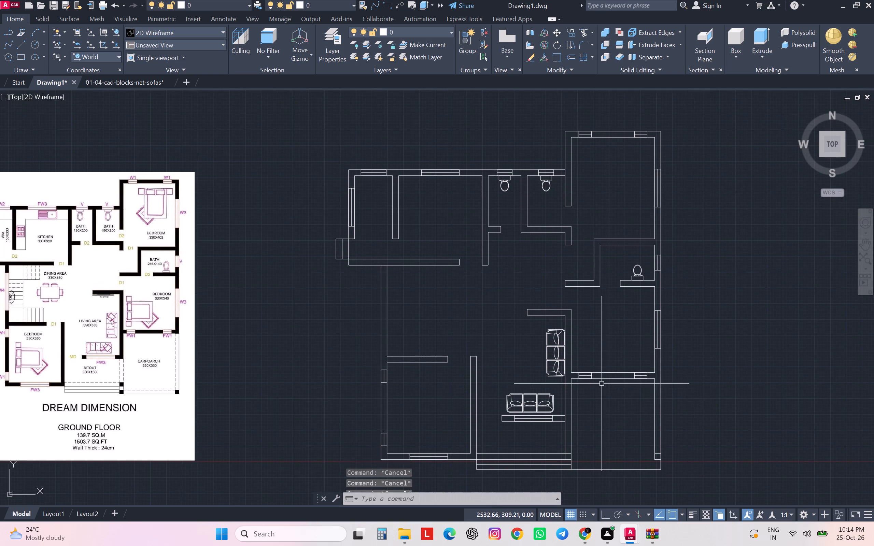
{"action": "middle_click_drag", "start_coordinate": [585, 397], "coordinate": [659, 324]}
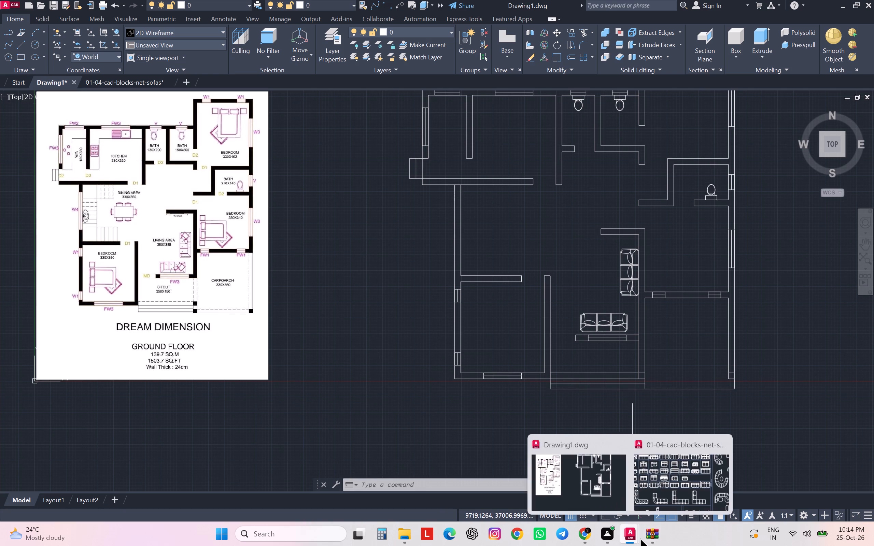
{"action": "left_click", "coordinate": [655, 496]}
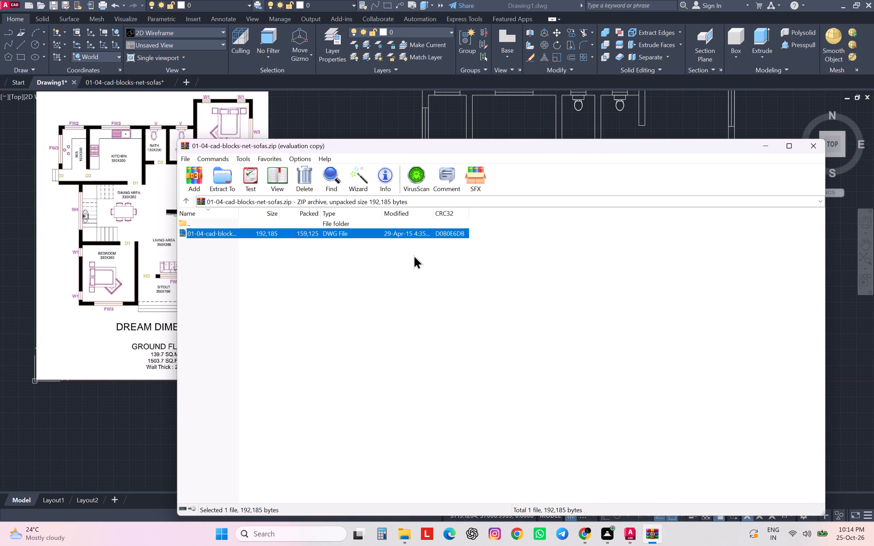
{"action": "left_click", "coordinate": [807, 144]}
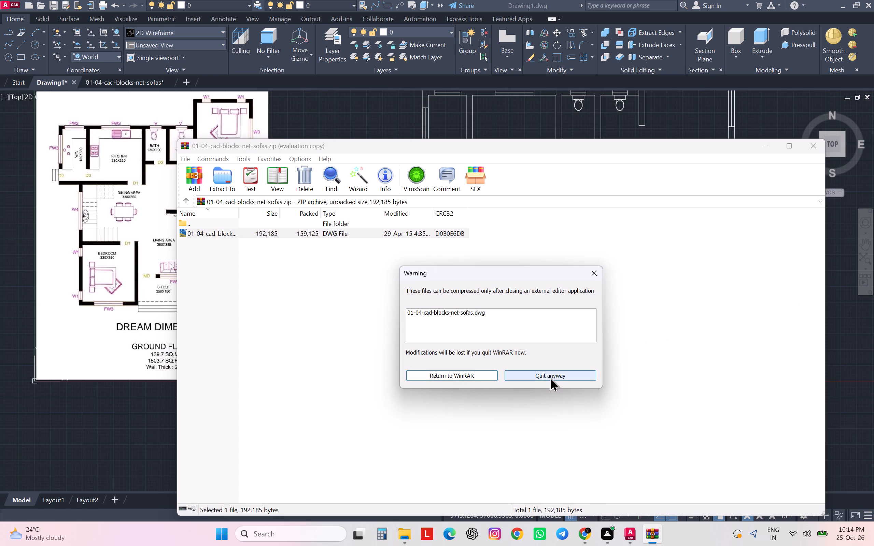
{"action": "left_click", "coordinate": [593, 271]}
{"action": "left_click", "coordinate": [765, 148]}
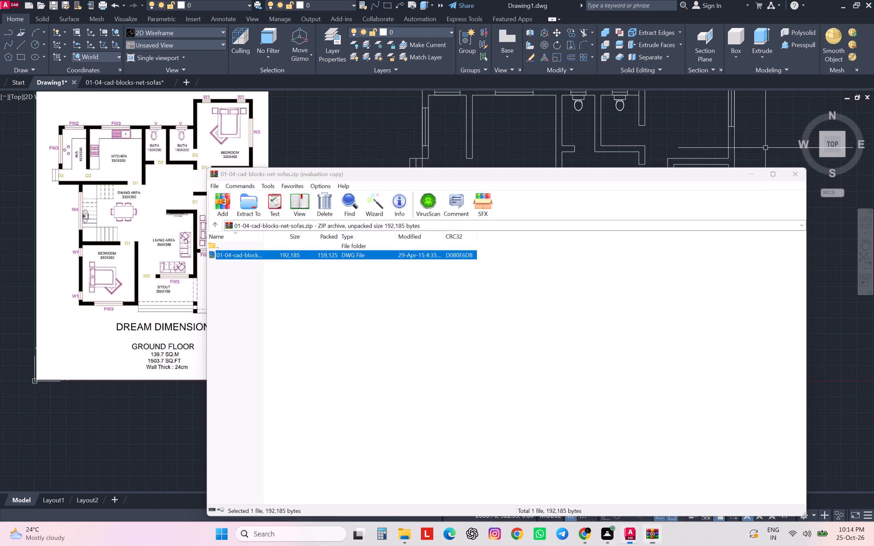
Save the 01-04-cad-blocks-net-sofas drawing and return to the floor plan drawing.
{"action": "left_click", "coordinate": [116, 81]}
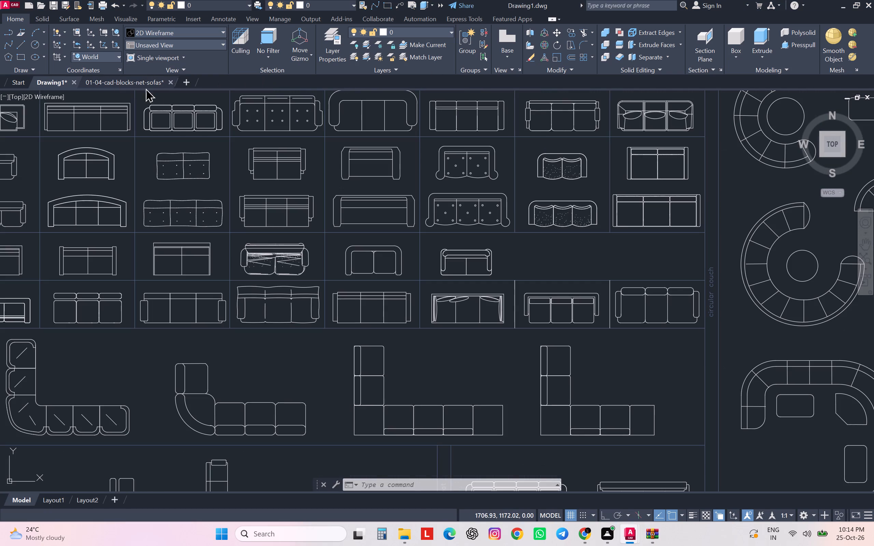
{"action": "key", "text": "ctrl+s"}
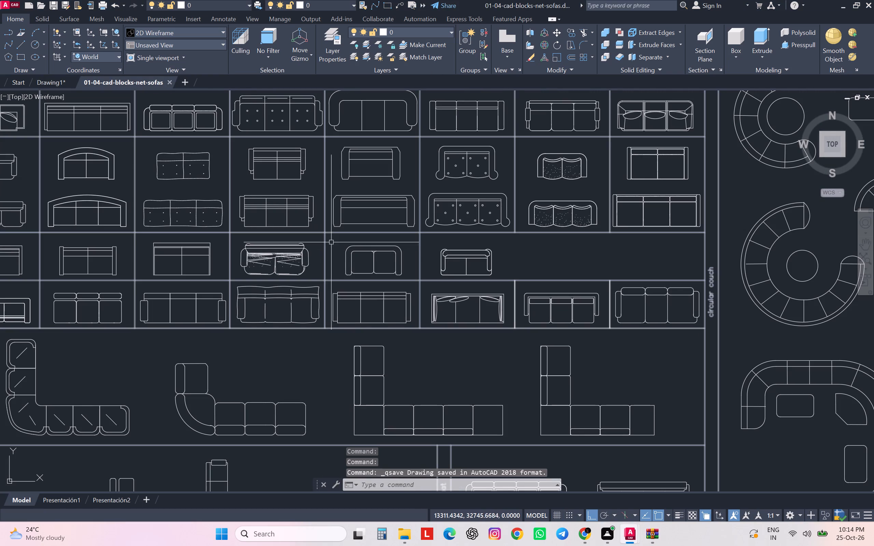
{"action": "key", "text": "ctrl+s"}
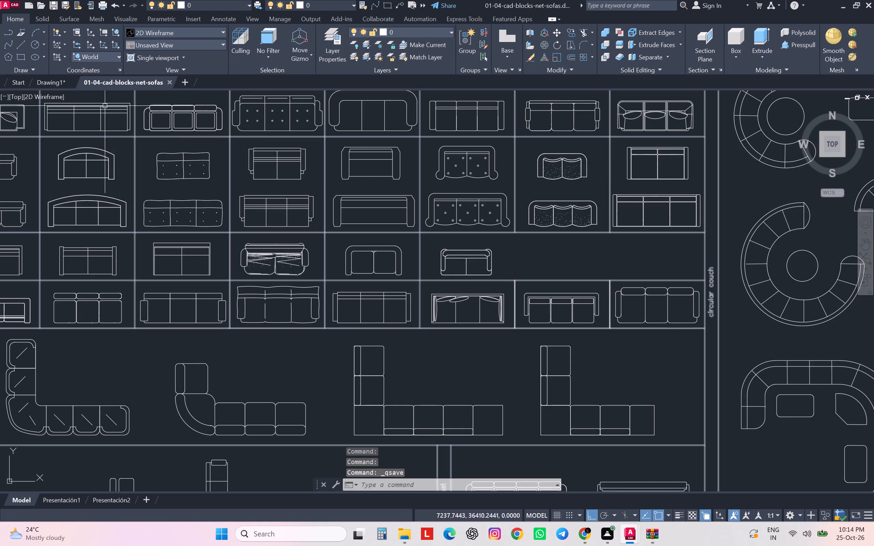
{"action": "left_click", "coordinate": [58, 84]}
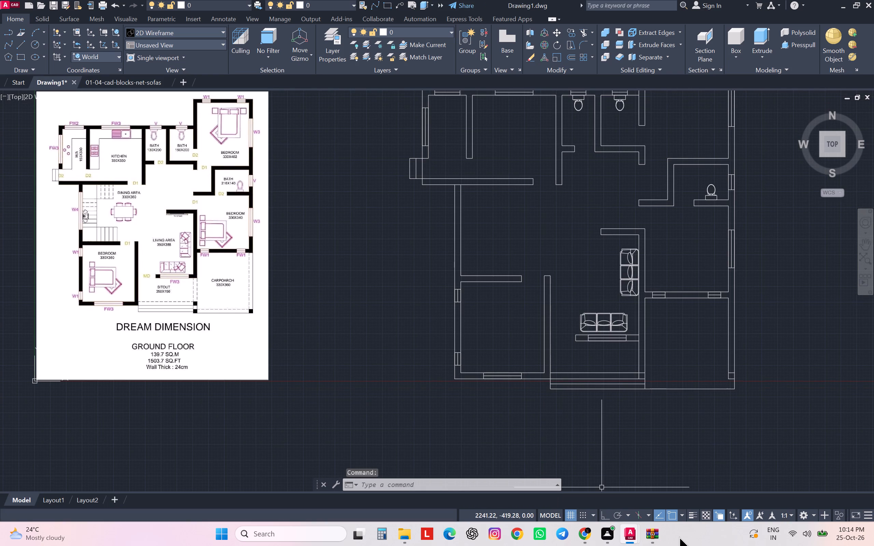
Close the 01-04-cad-blocks-net-sofas archive in WinRAR, quitting even though its drawing is still open.
{"action": "left_click", "coordinate": [694, 441]}
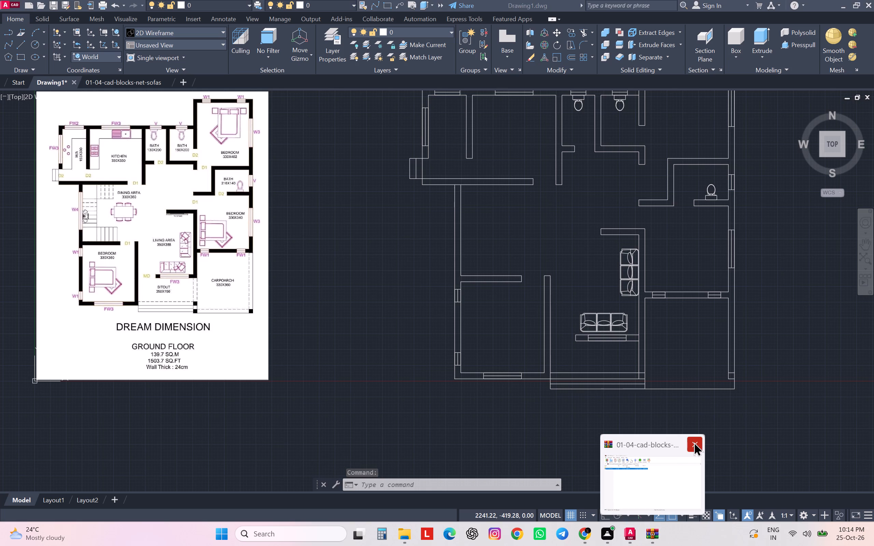
{"action": "left_click", "coordinate": [697, 445]}
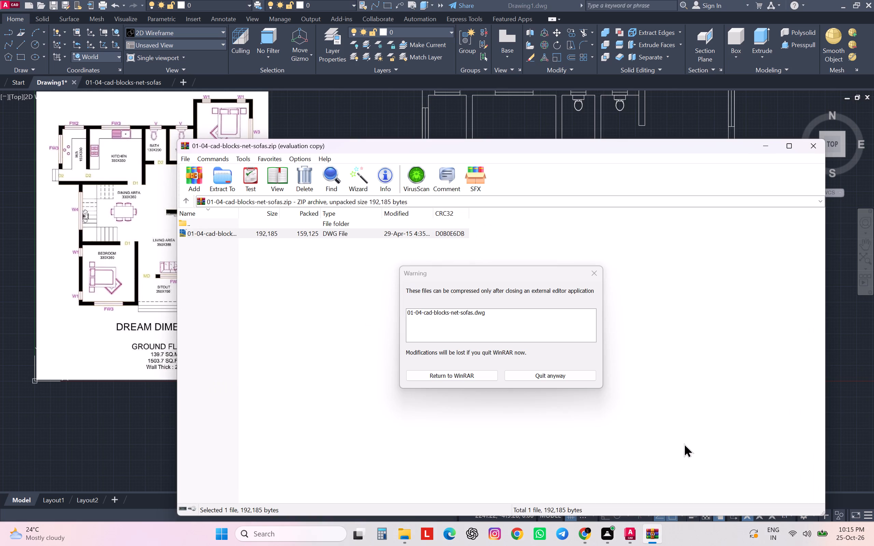
{"action": "left_click", "coordinate": [553, 374]}
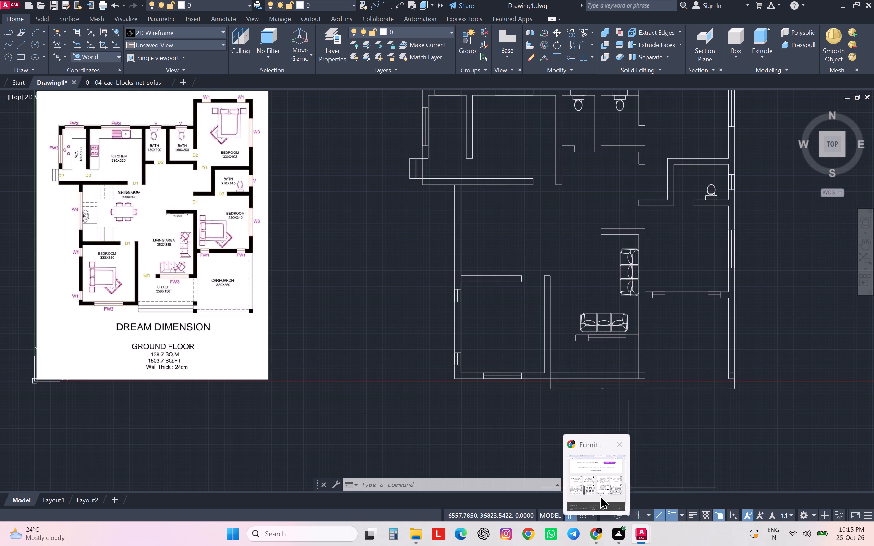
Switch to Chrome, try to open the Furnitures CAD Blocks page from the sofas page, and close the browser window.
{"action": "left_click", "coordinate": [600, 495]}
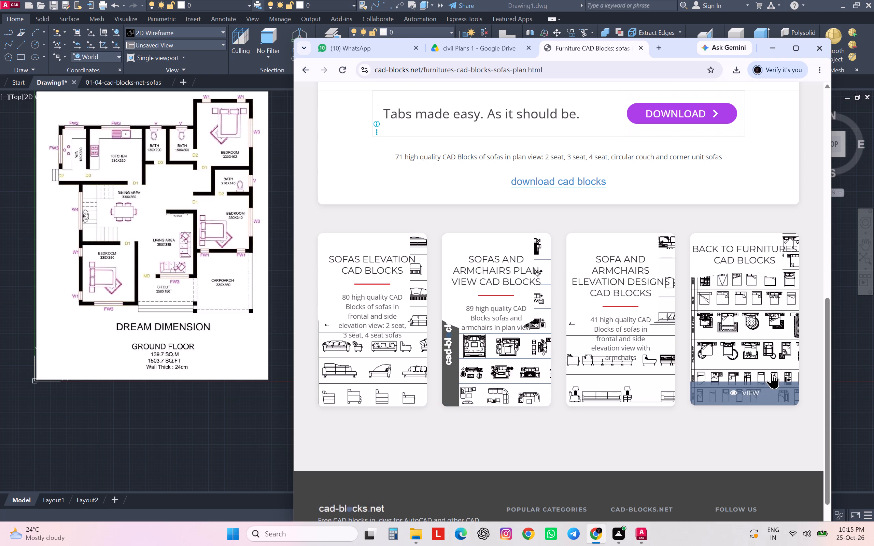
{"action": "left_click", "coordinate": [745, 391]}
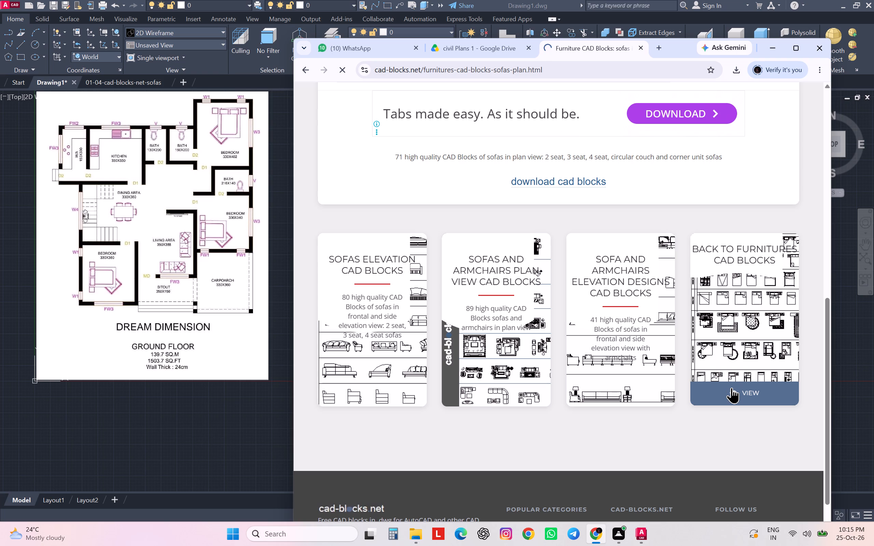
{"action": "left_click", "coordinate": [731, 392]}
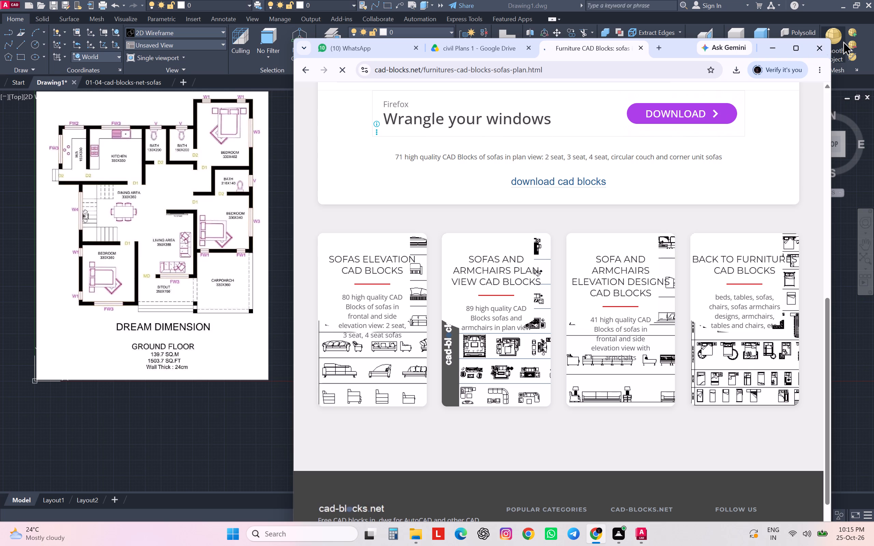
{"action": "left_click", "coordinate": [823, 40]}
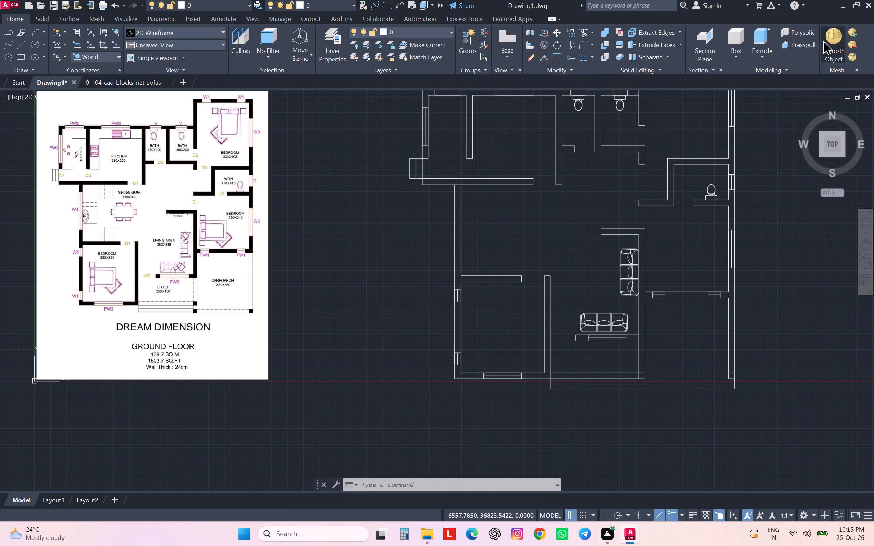
Save the floor plan drawing as cadd work 4 in AutoCAD 2018 Drawing format.
{"action": "key", "text": "ctrl+s"}
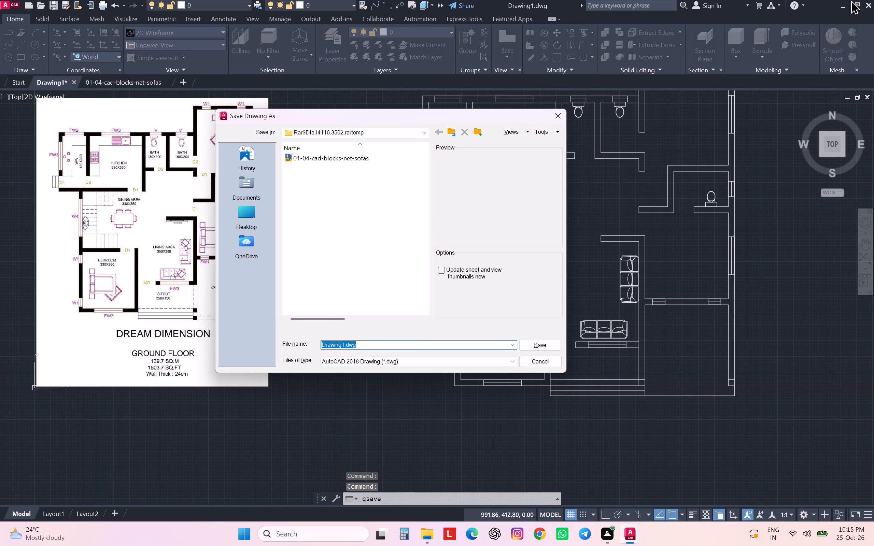
{"action": "type", "text": "cadd wo"}
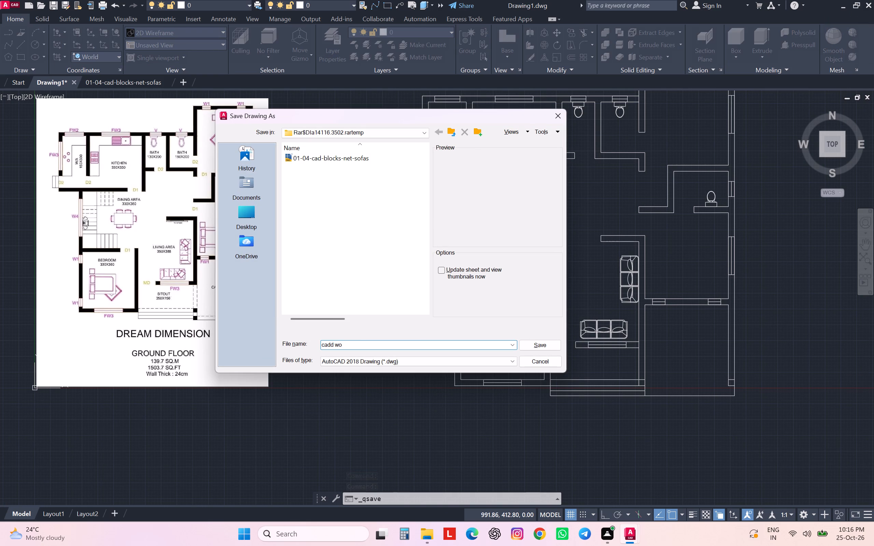
{"action": "type", "text": "rk 4"}
{"action": "key", "text": "Return"}
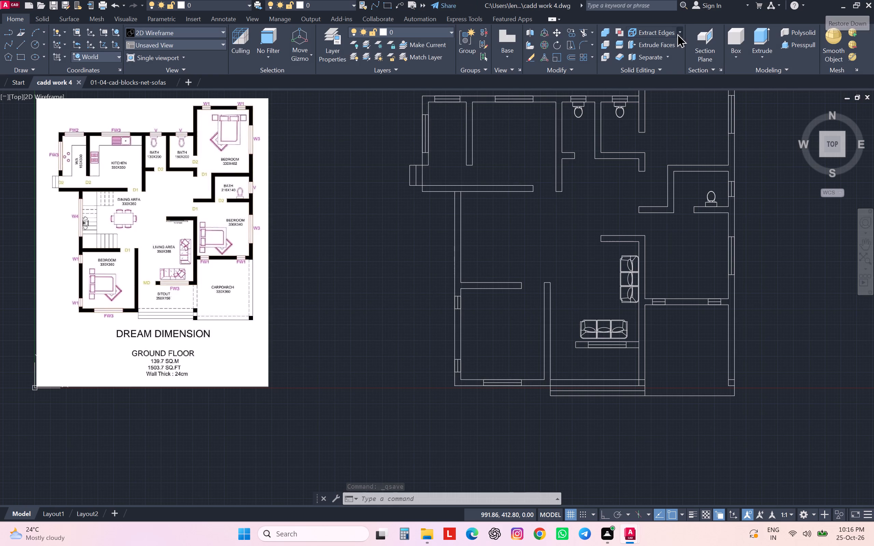
Close AutoCAD with both drawings saved.
{"action": "left_click", "coordinate": [870, 2]}
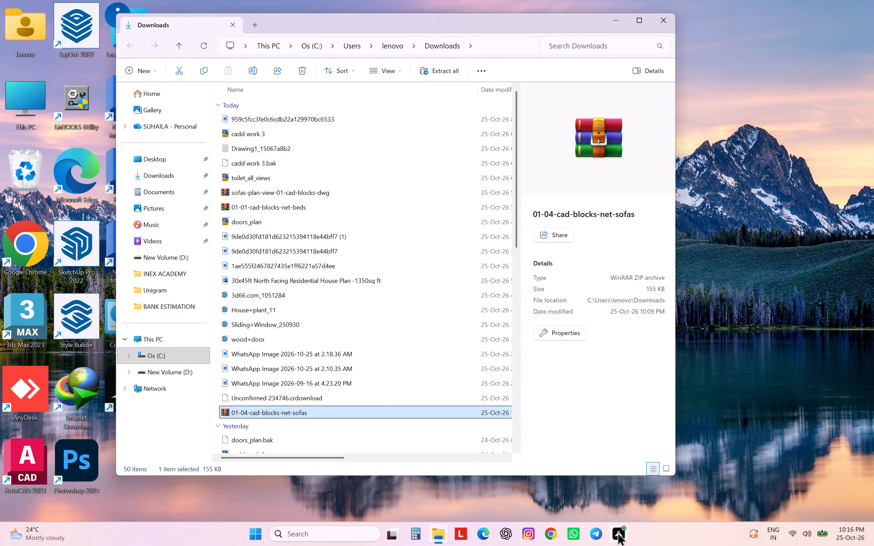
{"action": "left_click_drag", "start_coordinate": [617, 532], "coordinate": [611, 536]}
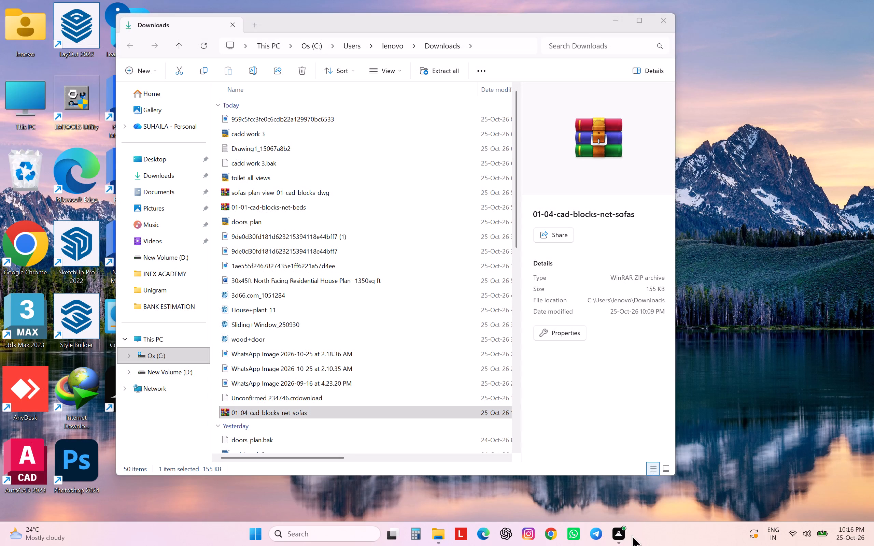
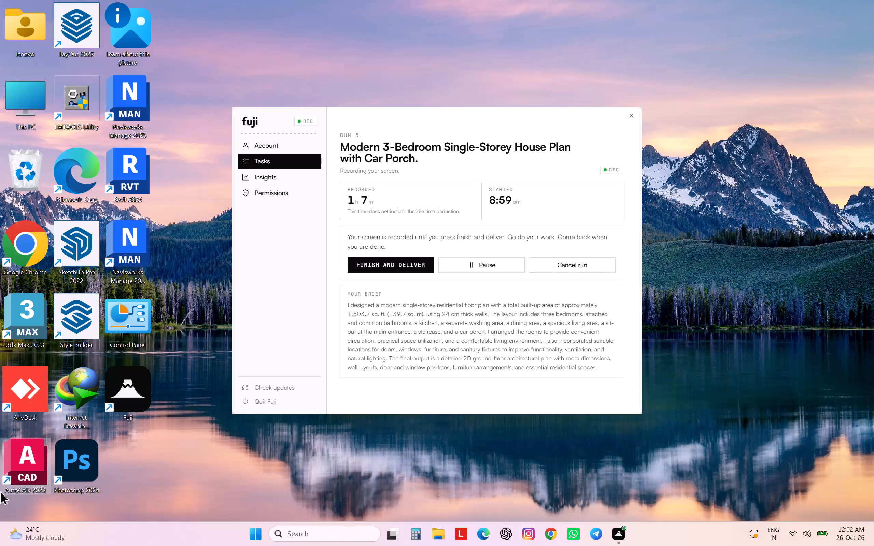
Launch AutoCAD 2023 and open the recent drawing cadd work 4.
{"action": "double_click", "coordinate": [22, 466]}
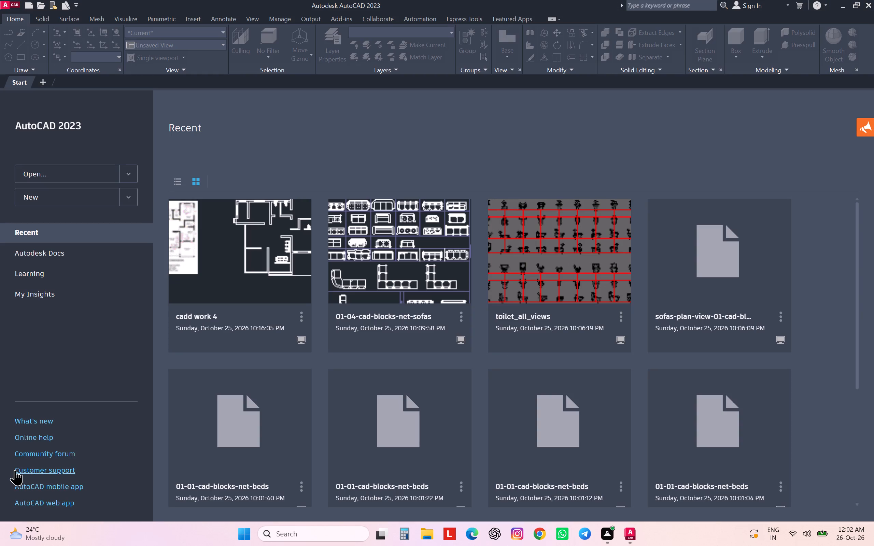
{"action": "double_click", "coordinate": [218, 287]}
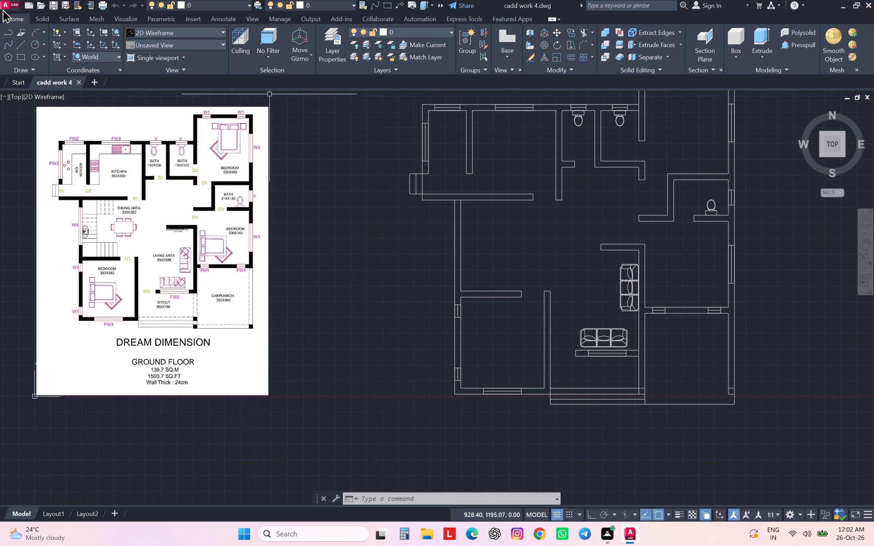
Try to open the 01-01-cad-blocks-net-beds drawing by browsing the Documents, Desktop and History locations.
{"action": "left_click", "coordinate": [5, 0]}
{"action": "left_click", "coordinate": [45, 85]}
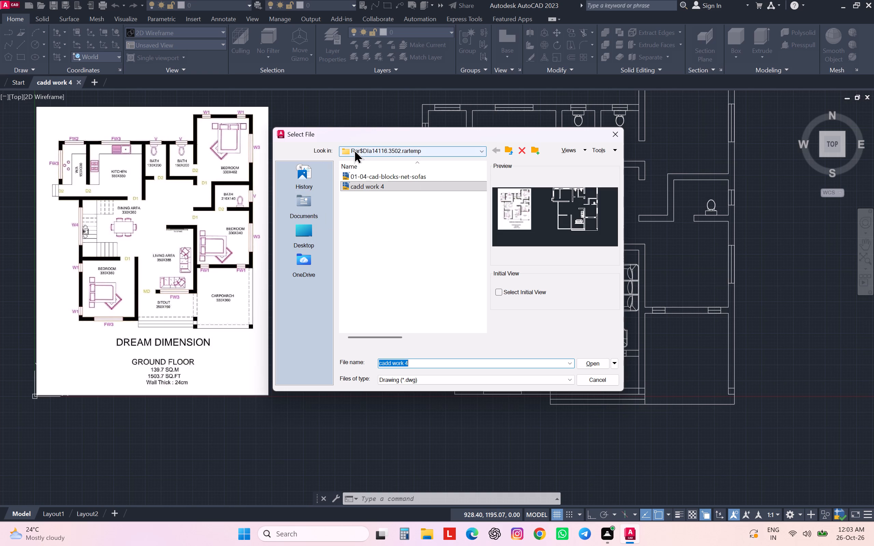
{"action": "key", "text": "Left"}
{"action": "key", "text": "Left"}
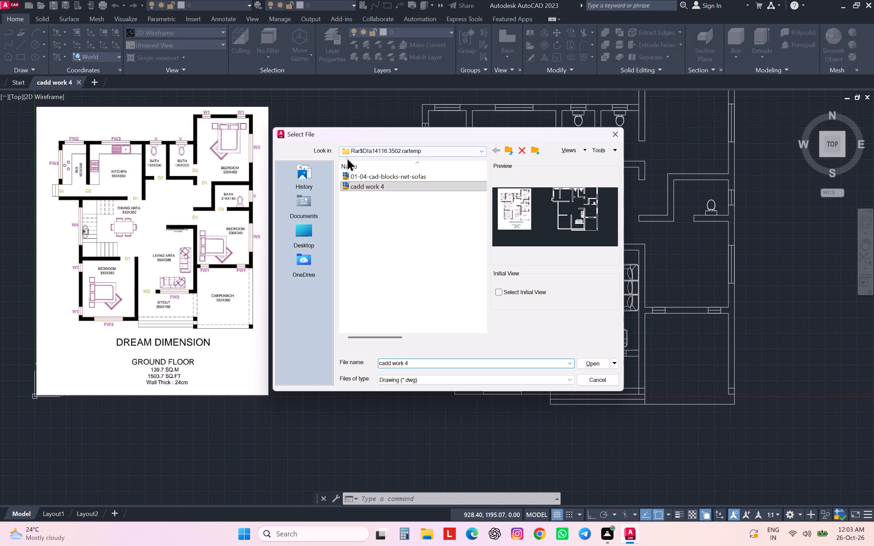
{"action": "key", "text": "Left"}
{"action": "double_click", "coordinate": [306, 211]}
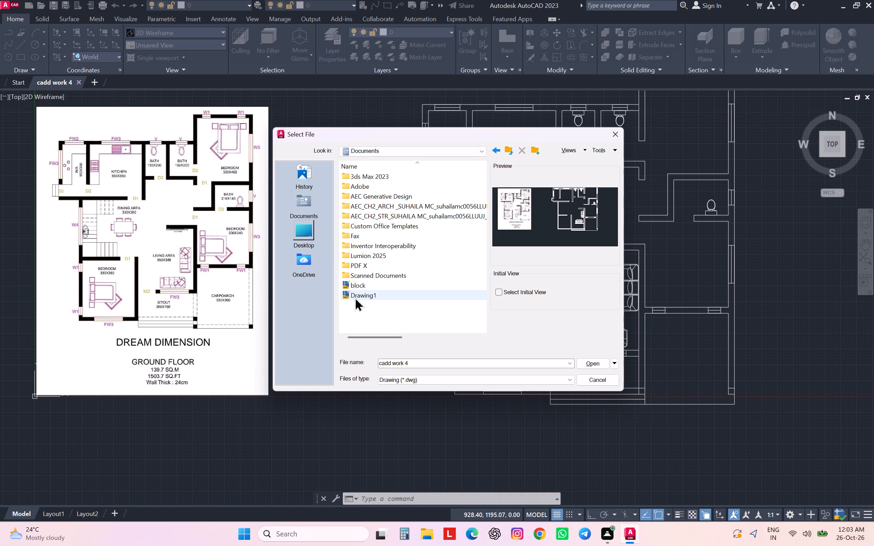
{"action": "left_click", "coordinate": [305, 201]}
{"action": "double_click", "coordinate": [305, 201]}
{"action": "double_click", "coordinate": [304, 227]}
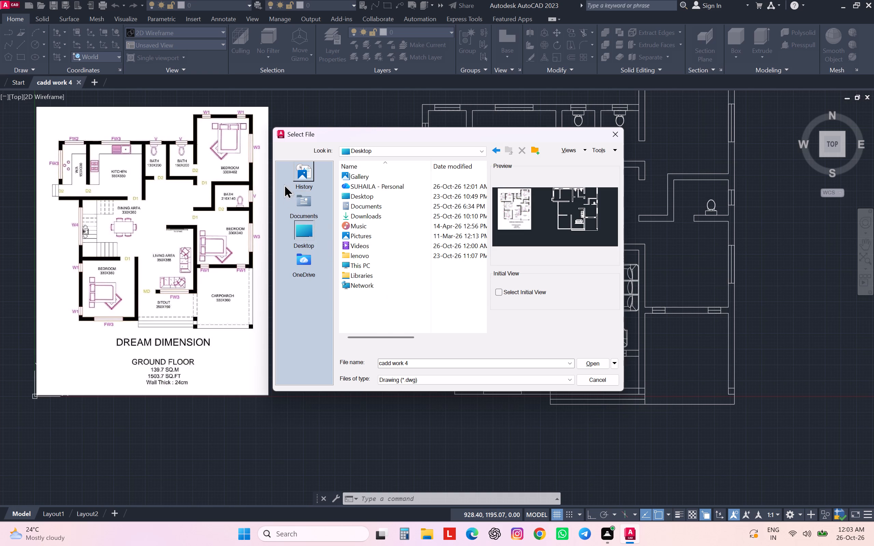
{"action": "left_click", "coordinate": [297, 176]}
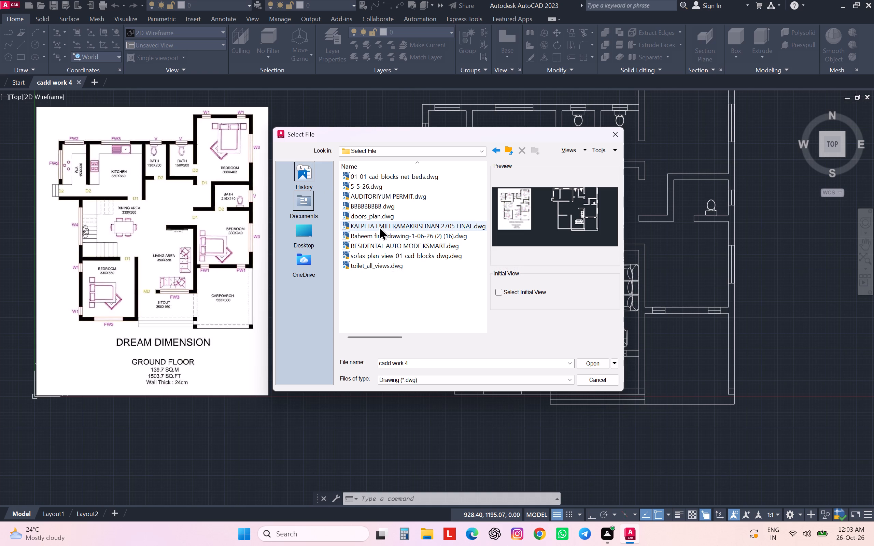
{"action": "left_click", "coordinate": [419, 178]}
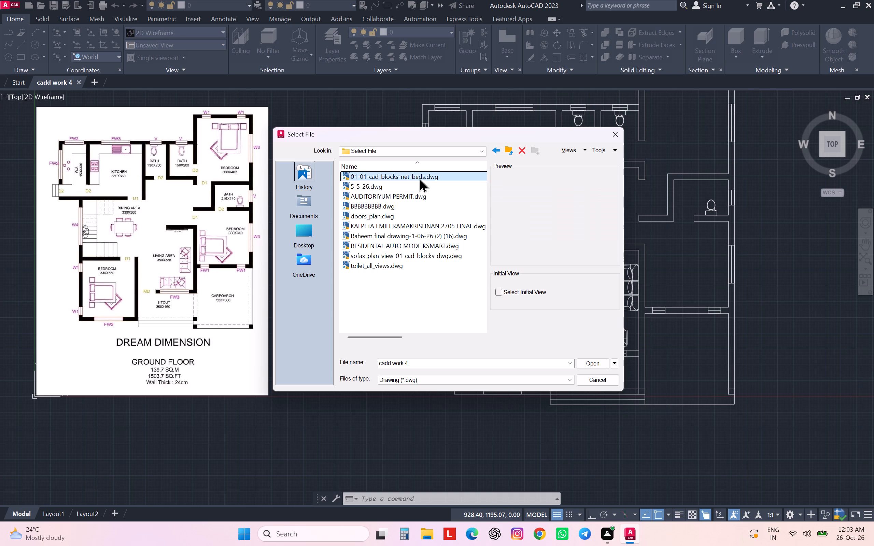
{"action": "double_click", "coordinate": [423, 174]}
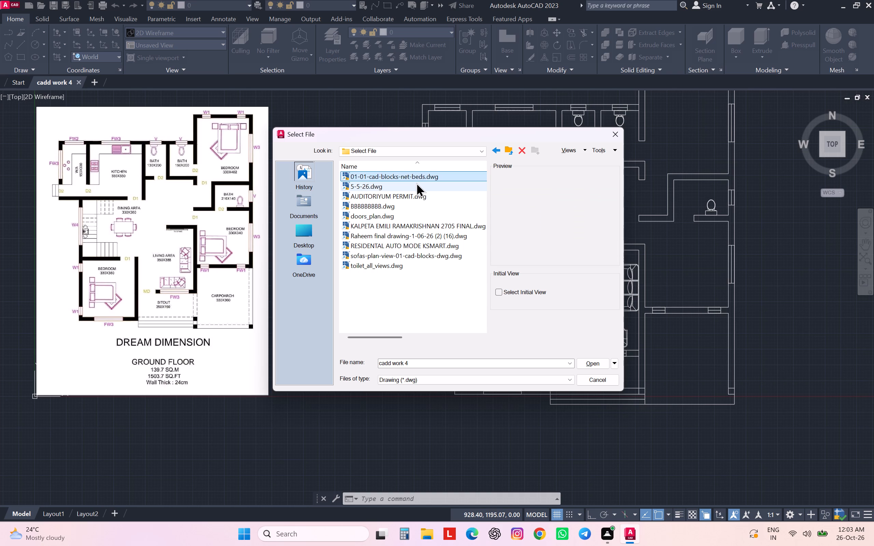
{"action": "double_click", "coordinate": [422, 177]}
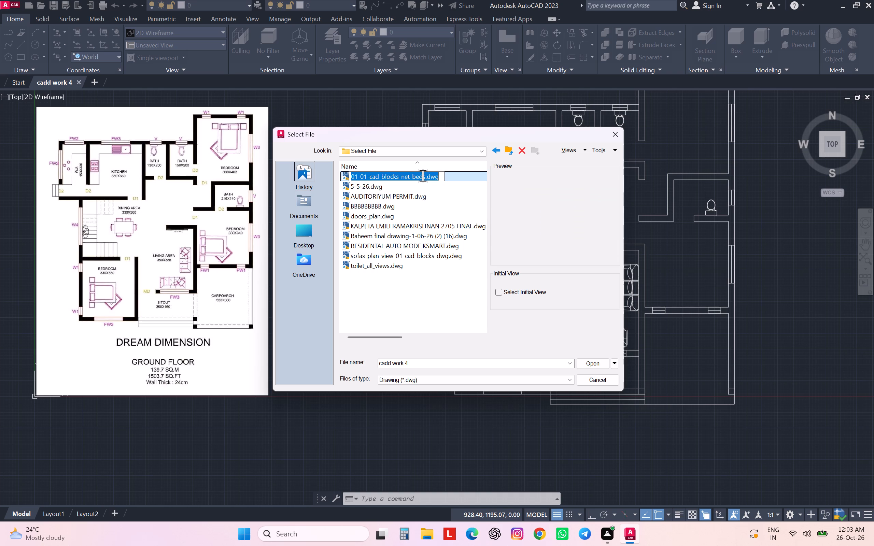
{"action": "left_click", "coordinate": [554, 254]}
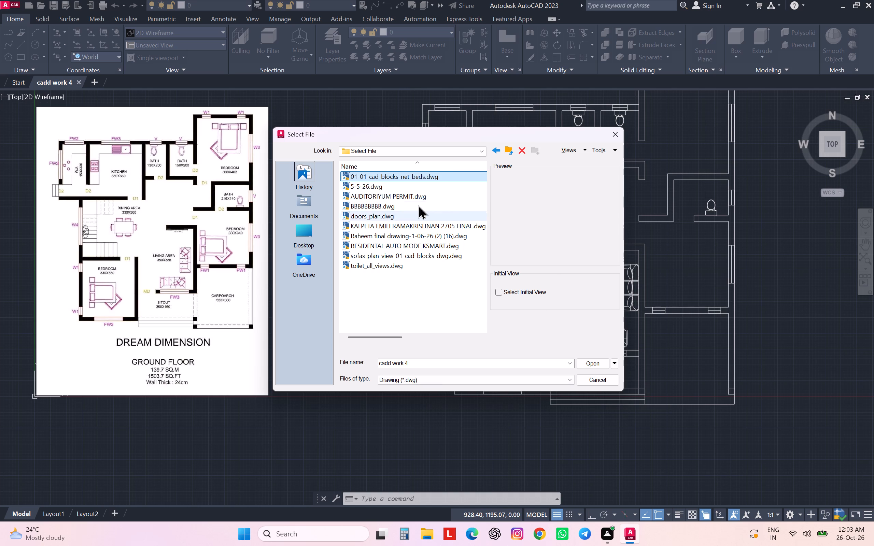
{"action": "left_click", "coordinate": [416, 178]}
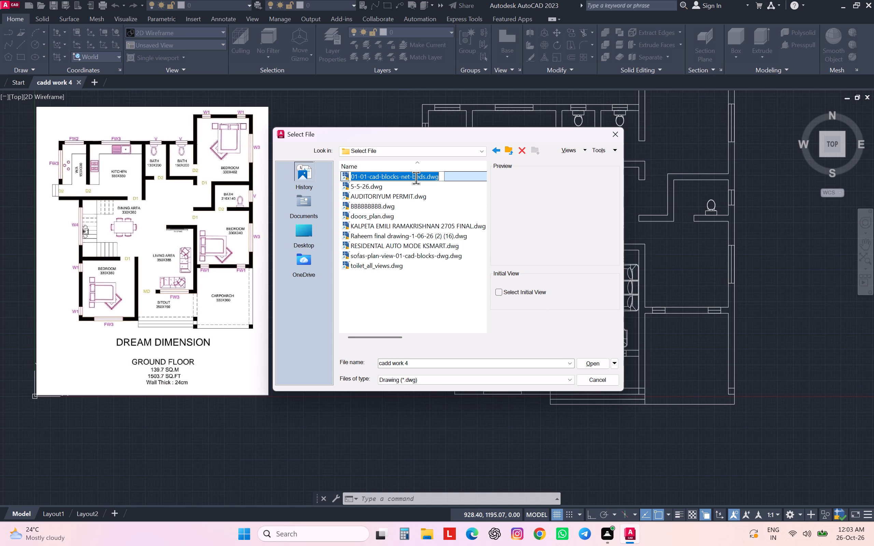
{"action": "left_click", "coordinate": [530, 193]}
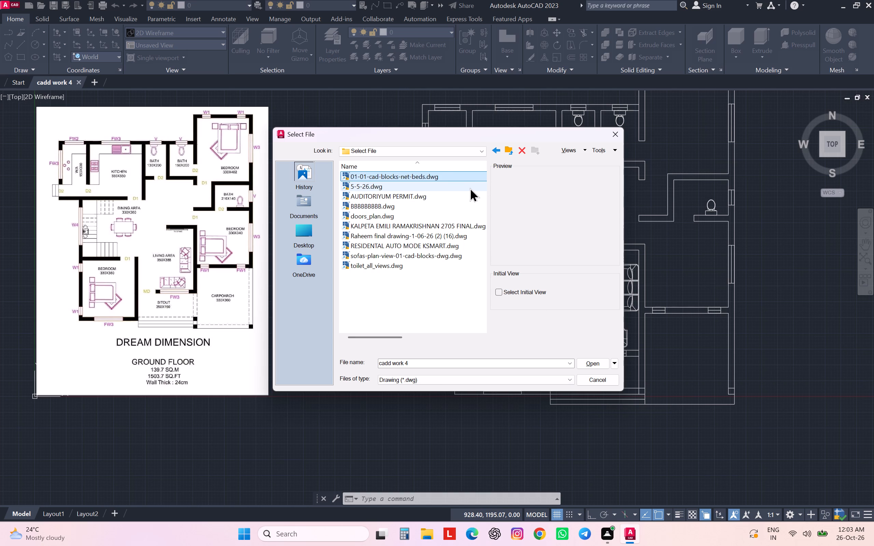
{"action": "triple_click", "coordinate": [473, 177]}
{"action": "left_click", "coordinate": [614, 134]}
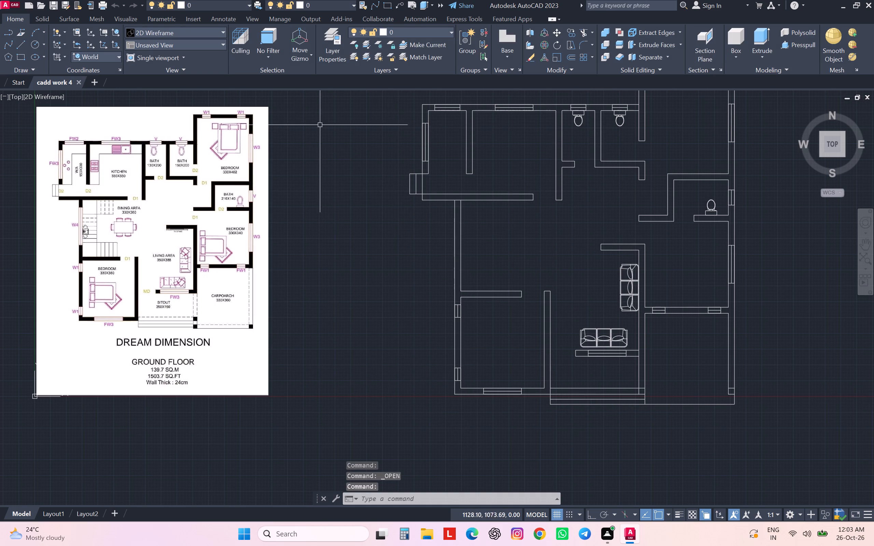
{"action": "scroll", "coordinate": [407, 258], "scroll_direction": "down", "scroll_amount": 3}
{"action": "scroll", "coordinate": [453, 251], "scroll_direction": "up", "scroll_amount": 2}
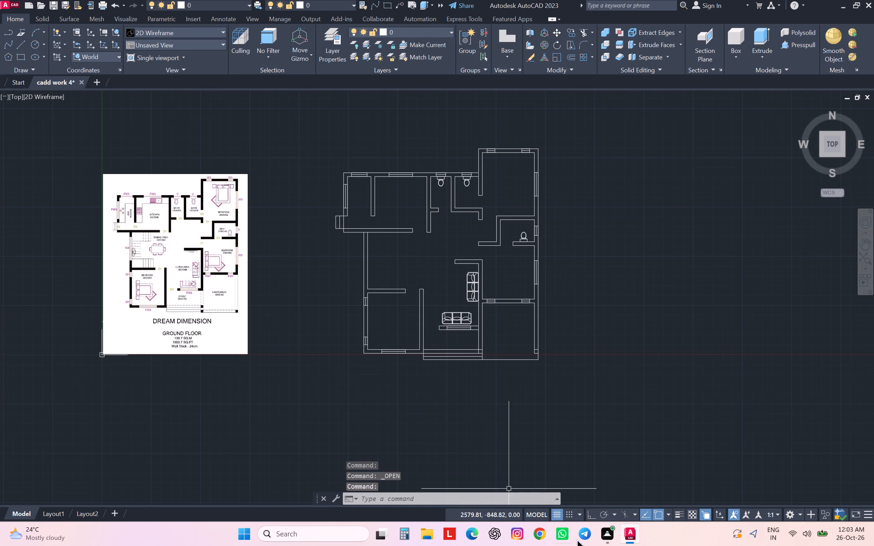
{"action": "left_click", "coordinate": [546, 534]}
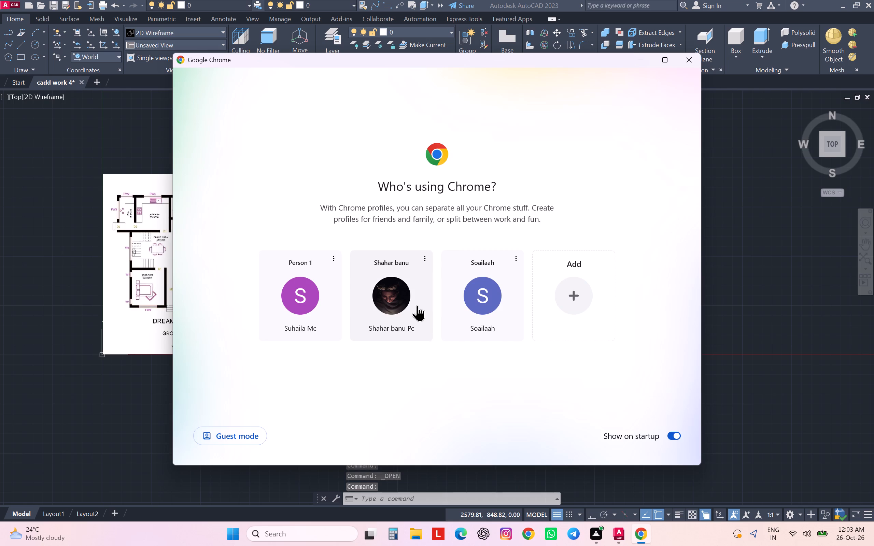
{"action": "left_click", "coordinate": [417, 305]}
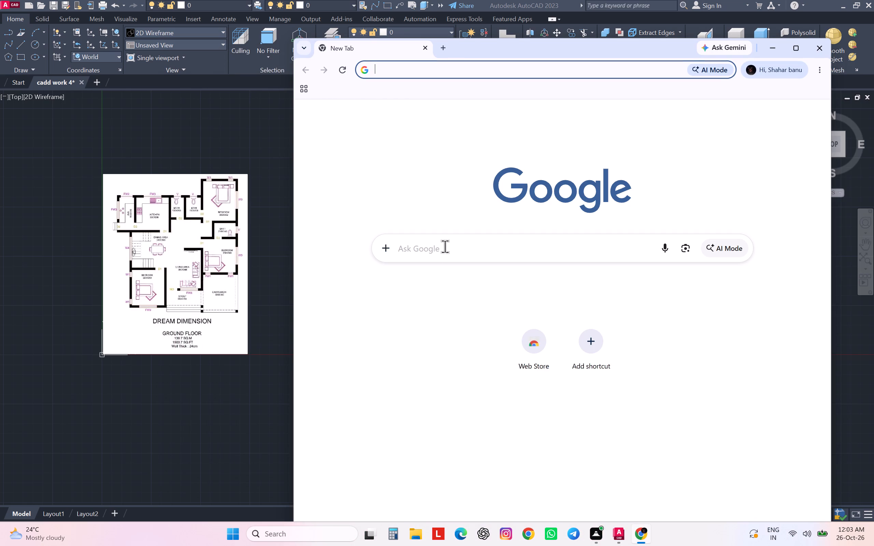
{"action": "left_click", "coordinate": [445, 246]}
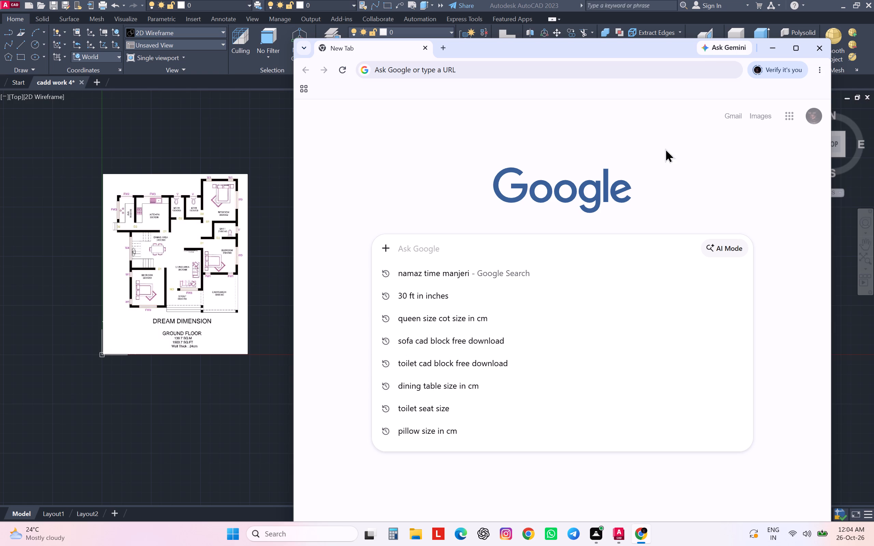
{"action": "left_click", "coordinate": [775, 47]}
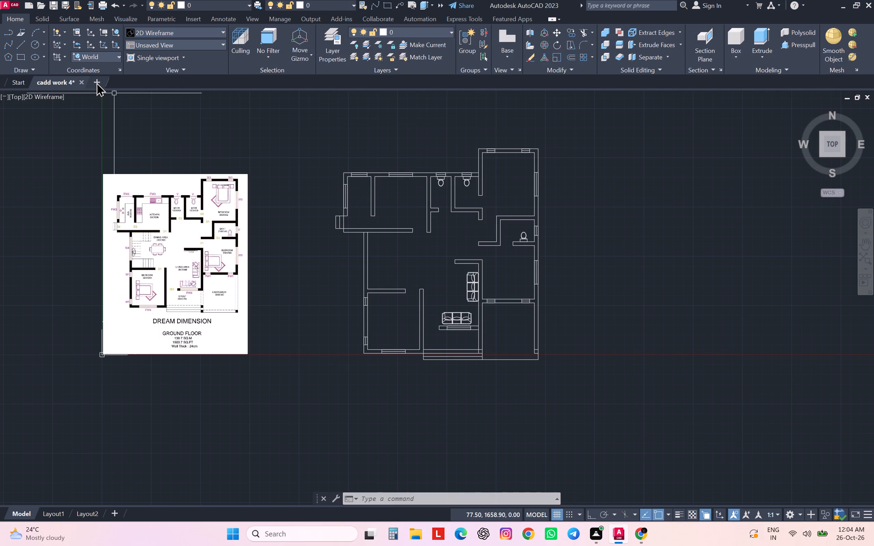
Create a blank drawing and open the recent document cadd work 3.
{"action": "left_click", "coordinate": [98, 78]}
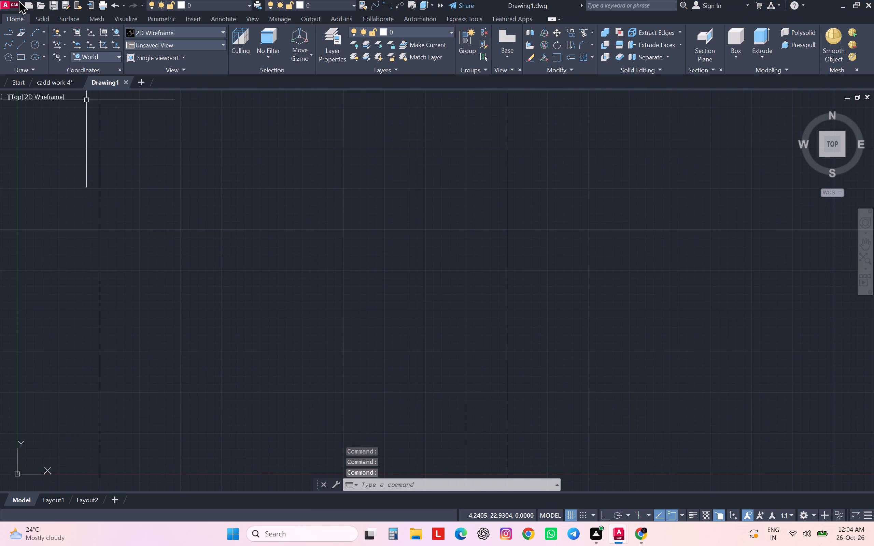
{"action": "left_click", "coordinate": [19, 0]}
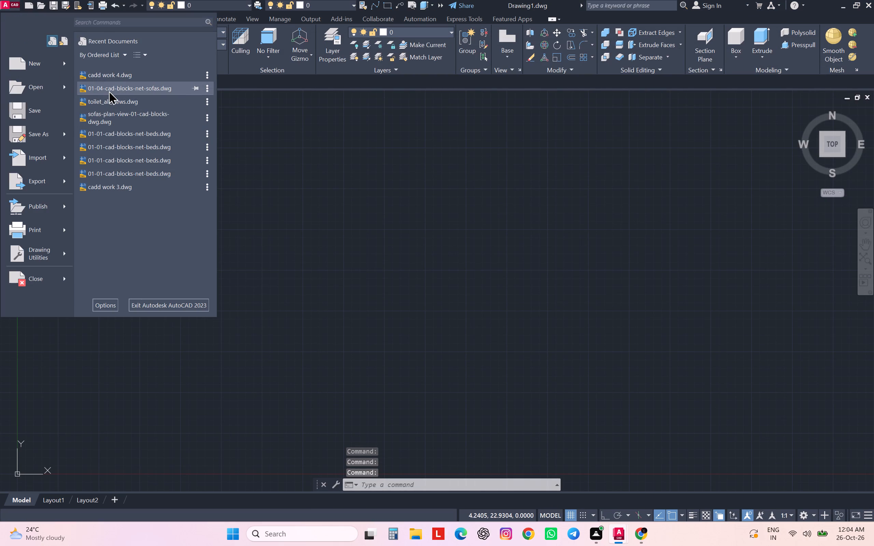
{"action": "left_click", "coordinate": [131, 184]}
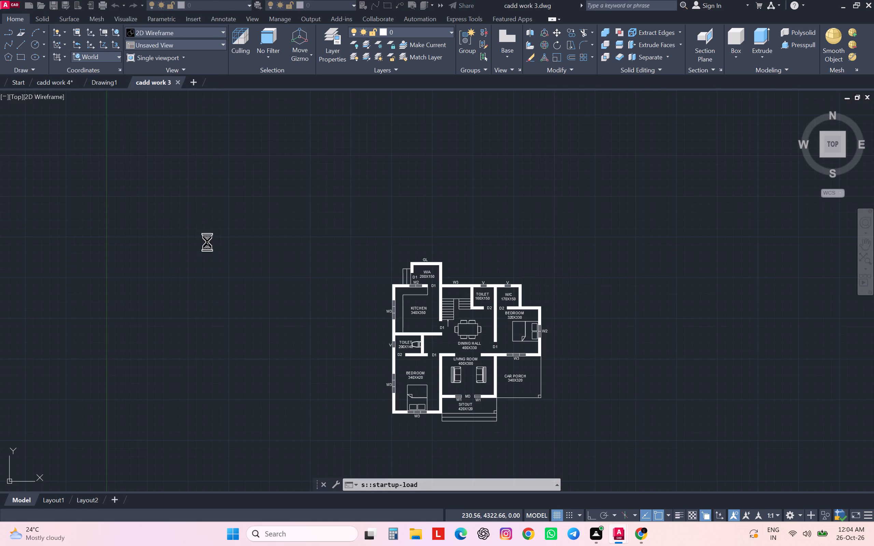
Copy the bed block from the 340X420 bedroom in cadd work 3 and paste it outside the car porch in cadd work 4.
{"action": "middle_click_drag", "start_coordinate": [561, 384], "coordinate": [550, 300]}
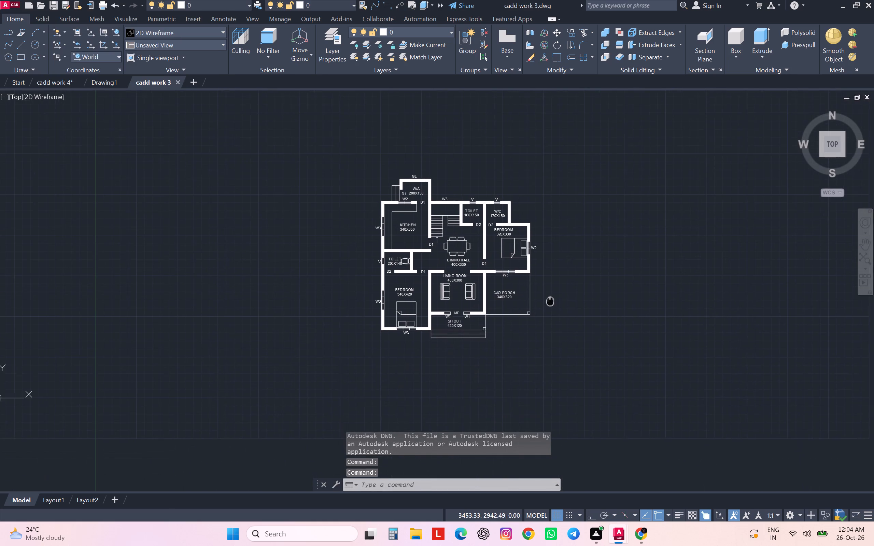
{"action": "middle_click_drag", "start_coordinate": [550, 300], "coordinate": [550, 300]}
{"action": "scroll", "coordinate": [485, 299], "scroll_direction": "up", "scroll_amount": 1}
{"action": "middle_click_drag", "start_coordinate": [367, 339], "coordinate": [362, 292]}
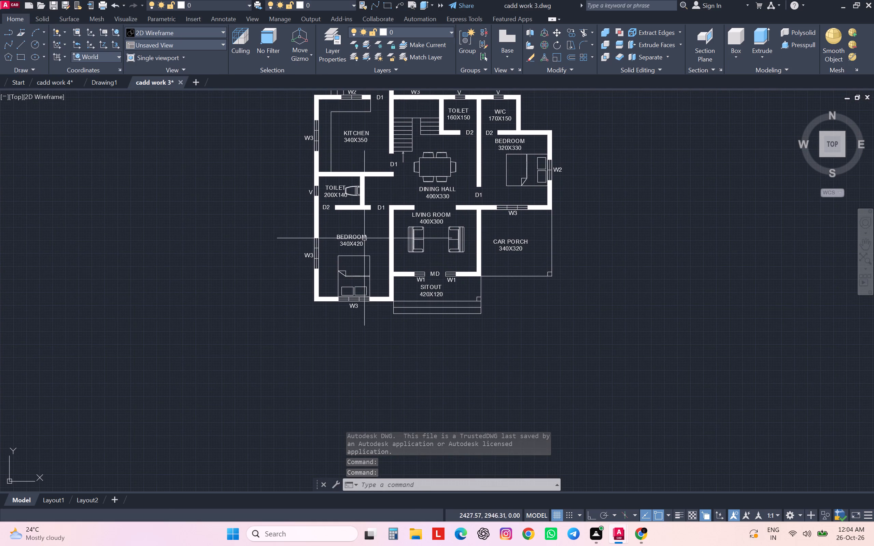
{"action": "scroll", "coordinate": [364, 260], "scroll_direction": "up", "scroll_amount": 1}
{"action": "left_click", "coordinate": [372, 264]}
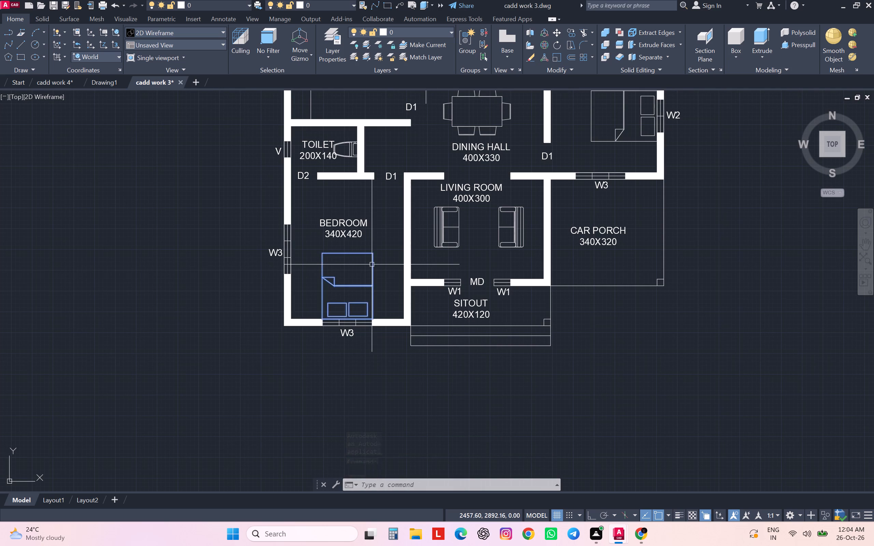
{"action": "key", "text": "ctrl+c"}
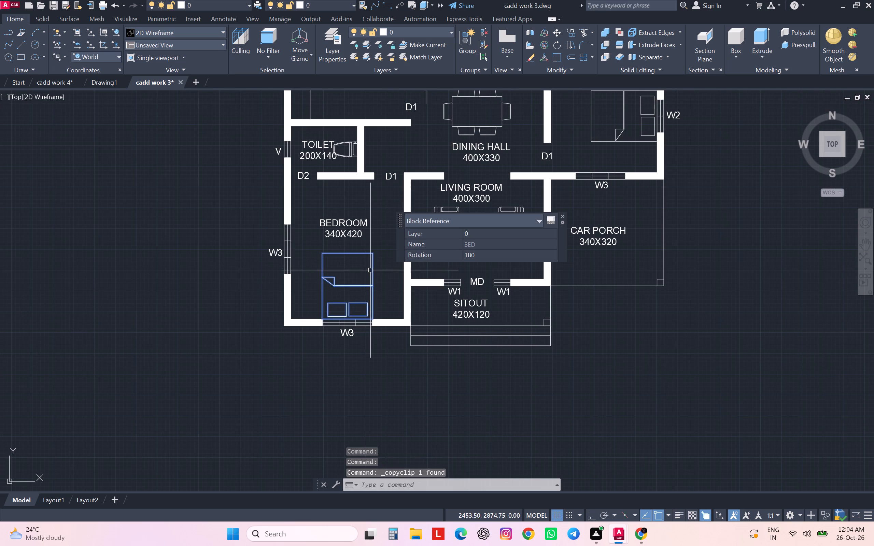
{"action": "left_click", "coordinate": [57, 81]}
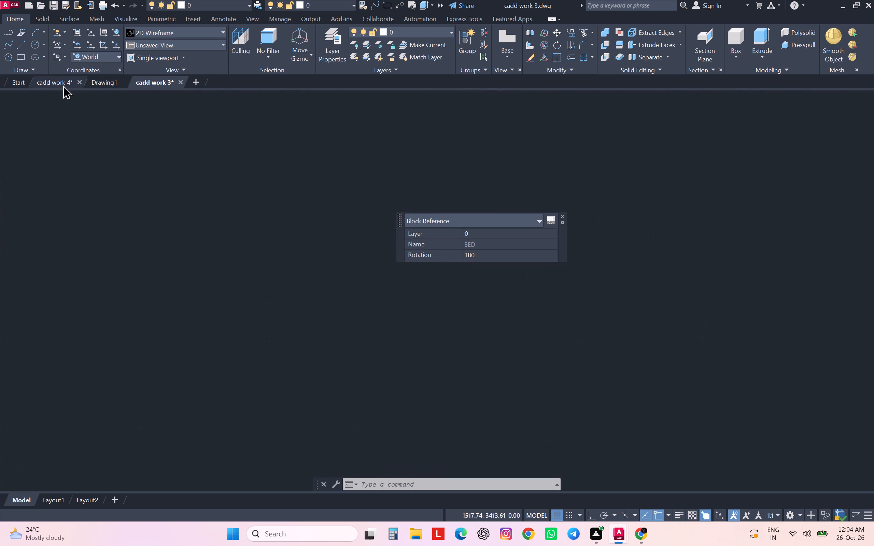
{"action": "key", "text": "ctrl+v"}
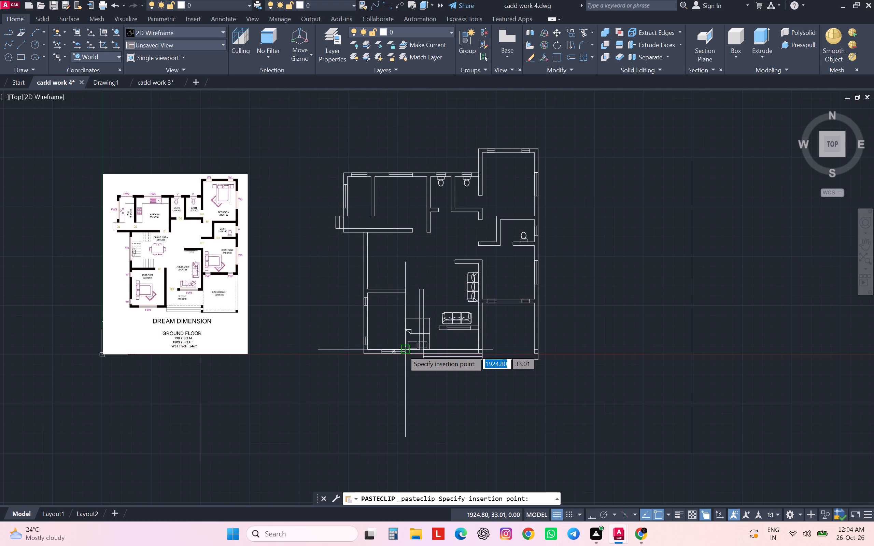
{"action": "left_click", "coordinate": [567, 324]}
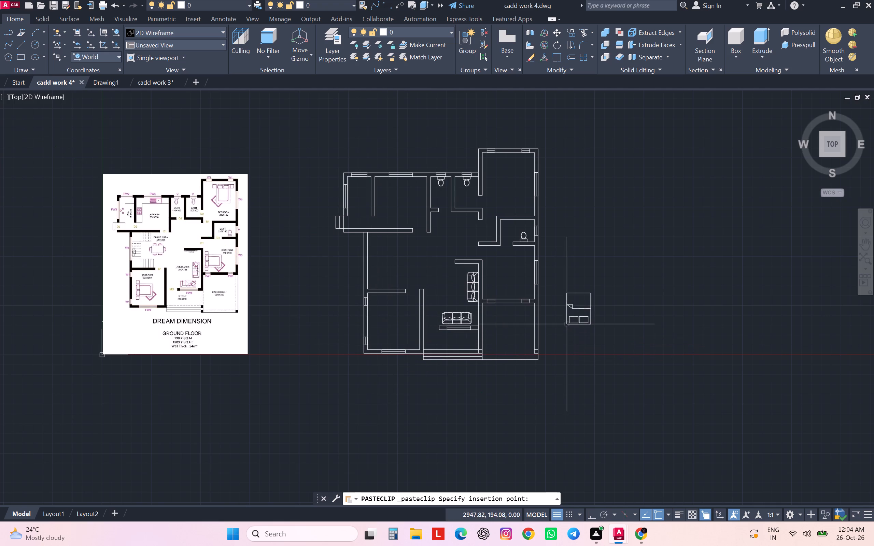
{"action": "scroll", "coordinate": [581, 324], "scroll_direction": "up", "scroll_amount": 3}
{"action": "scroll", "coordinate": [633, 340], "scroll_direction": "down", "scroll_amount": 1}
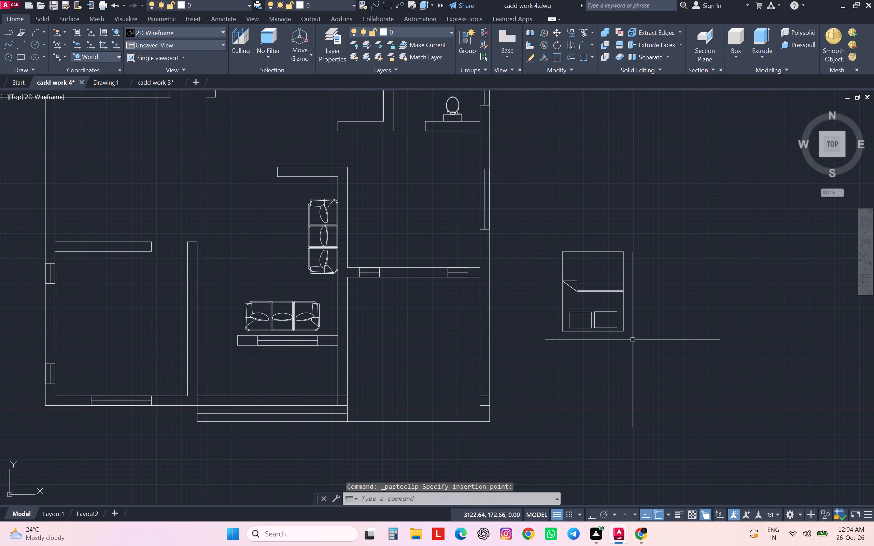
Draw a 45 by 45 rectangle as a bedside table in the empty space just east of the pasted bed.
{"action": "type", "text": "re"}
{"action": "key", "text": "c"}
{"action": "key", "text": "Return"}
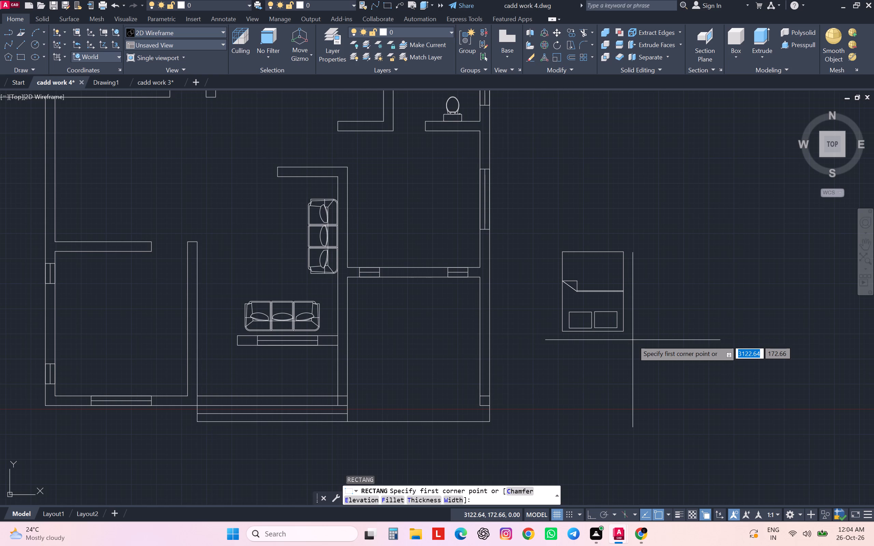
{"action": "key", "text": "6"}
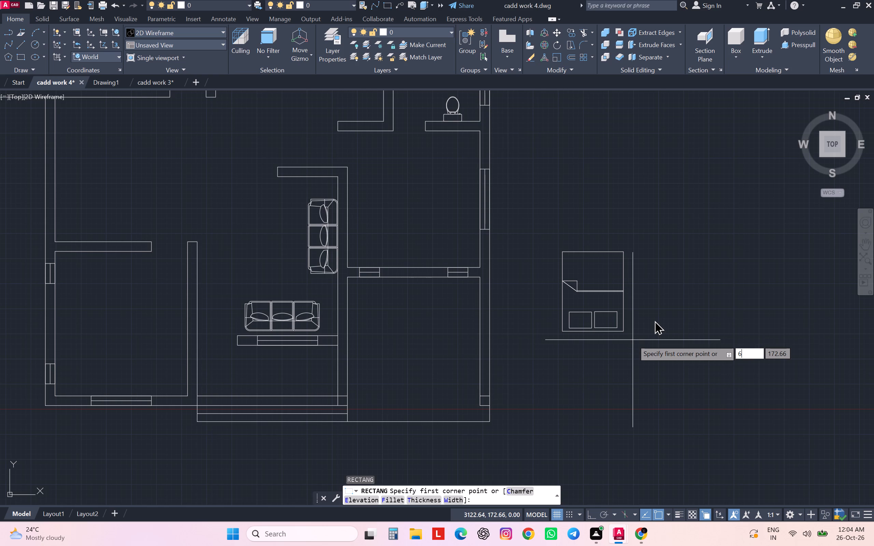
{"action": "key", "text": "BackSpace"}
{"action": "left_click", "coordinate": [653, 320]}
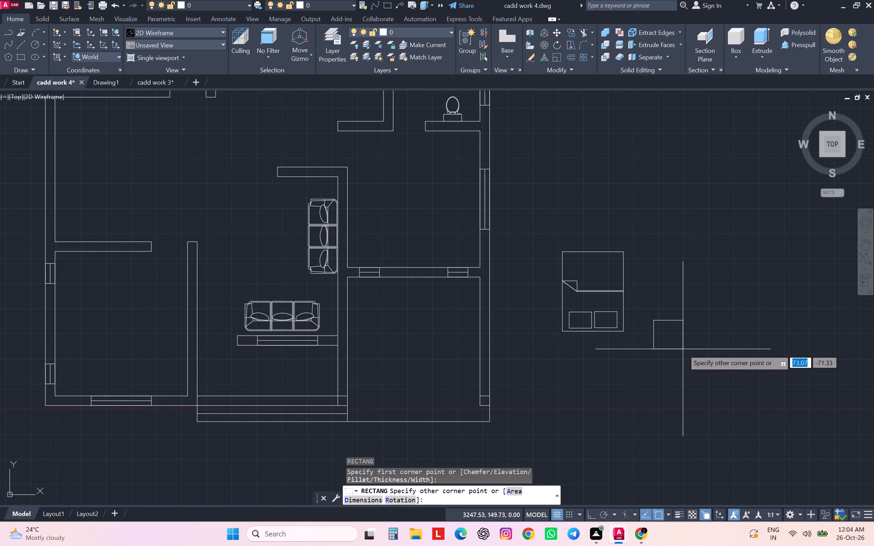
{"action": "key", "text": "3"}
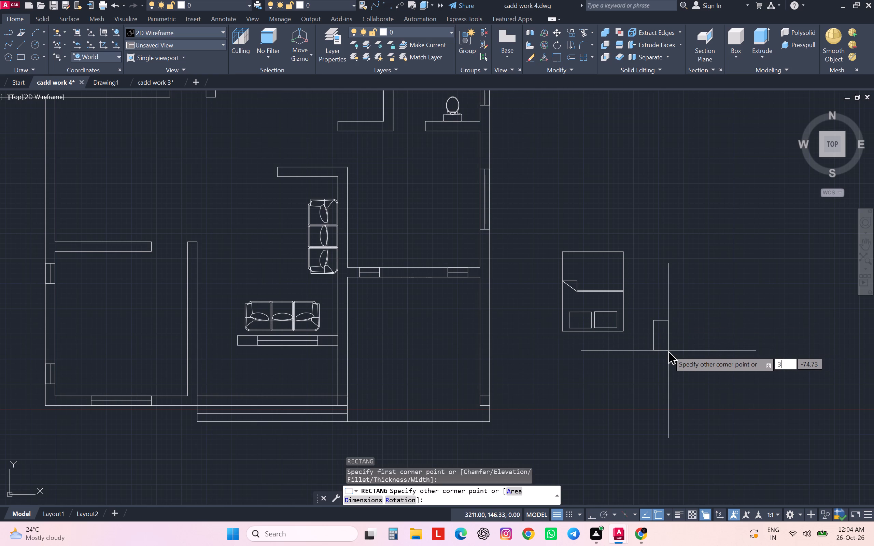
{"action": "key", "text": "BackSpace"}
{"action": "key", "text": "4"}
{"action": "key", "text": "5"}
{"action": "key", "text": "comma"}
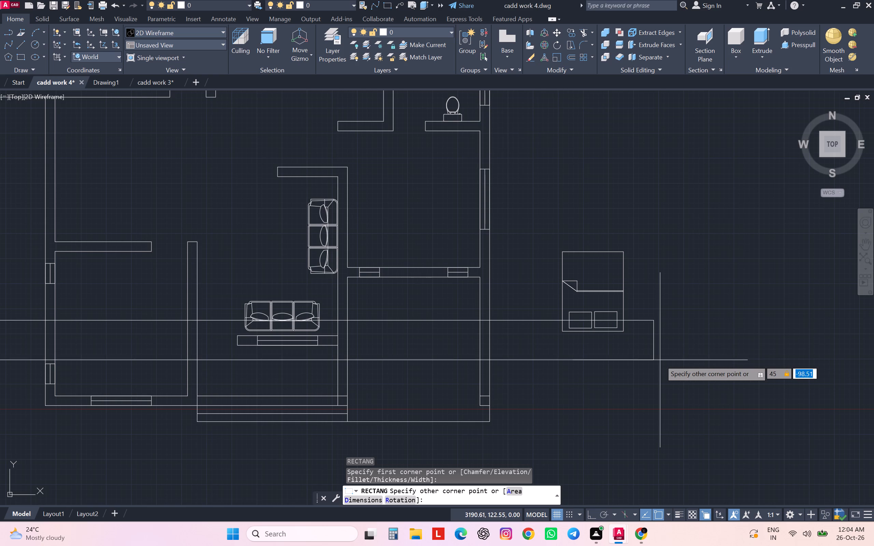
{"action": "type", "text": "45"}
{"action": "key", "text": "Return"}
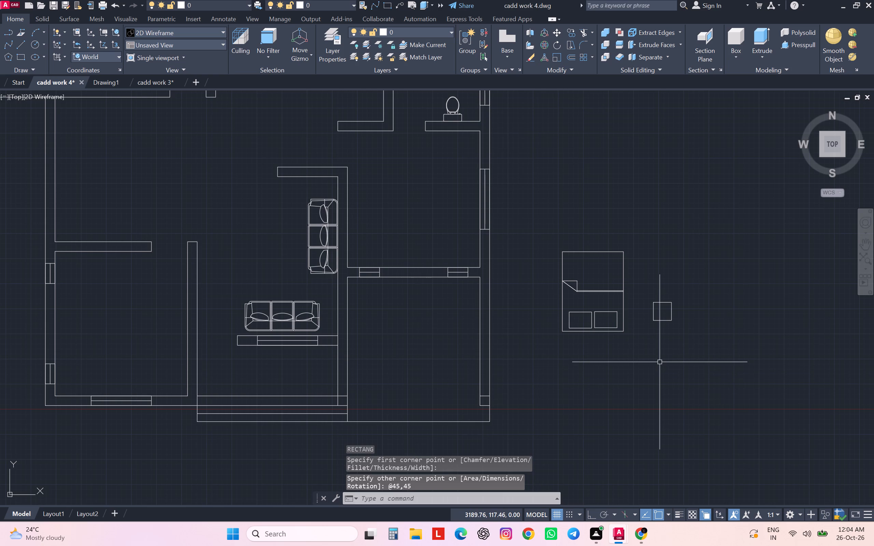
Move the bedside table square so its lower-left corner meets the lower-right corner of the bed's head end.
{"action": "left_click", "coordinate": [659, 322]}
{"action": "key", "text": "m"}
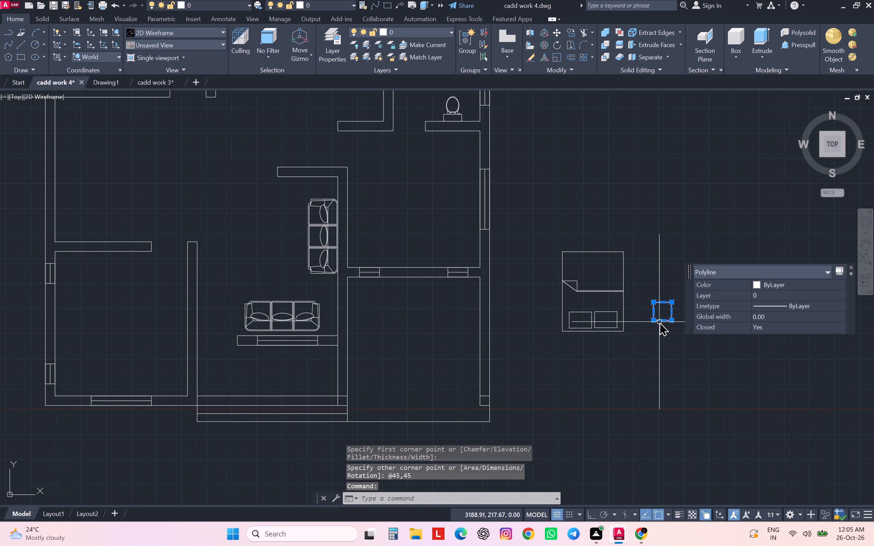
{"action": "key", "text": "Return"}
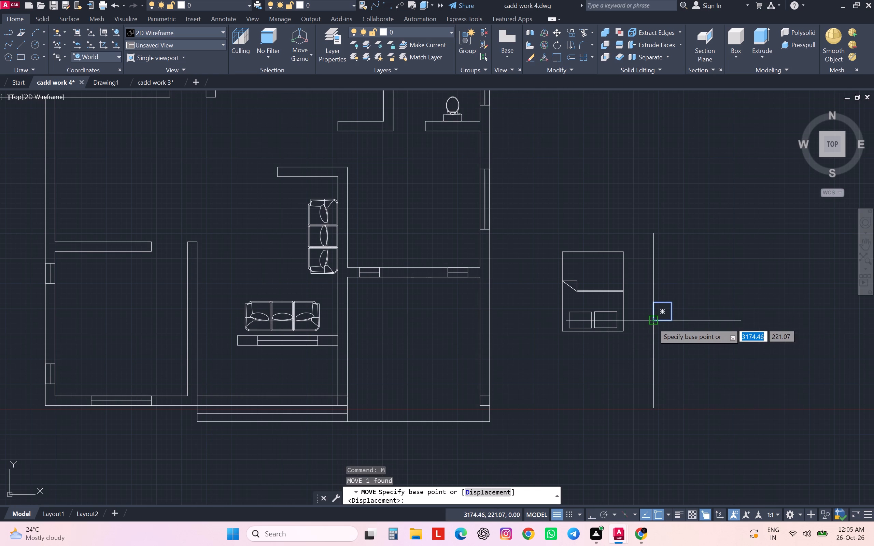
{"action": "left_click", "coordinate": [653, 323]}
{"action": "left_click", "coordinate": [625, 331]}
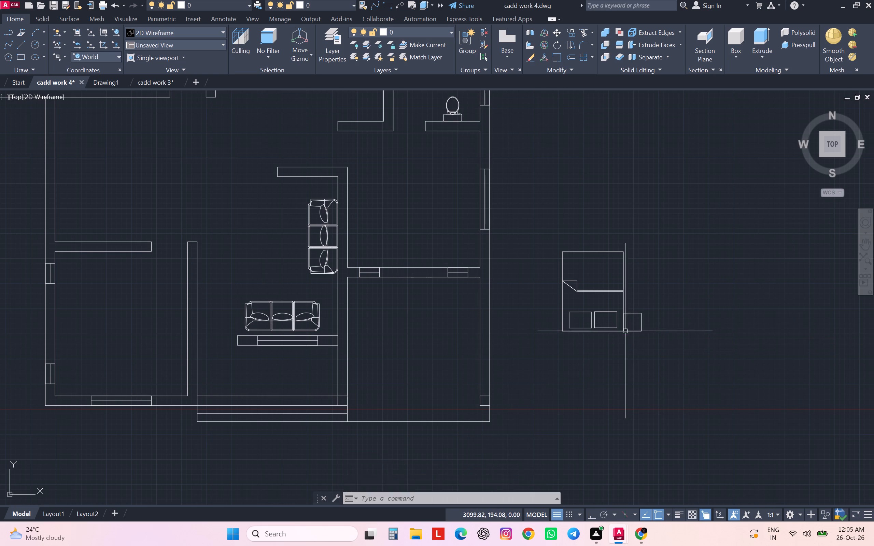
Copy the bedside table square to the opposite side of the bed's head end, flush with the bed corner.
{"action": "left_click", "coordinate": [641, 333]}
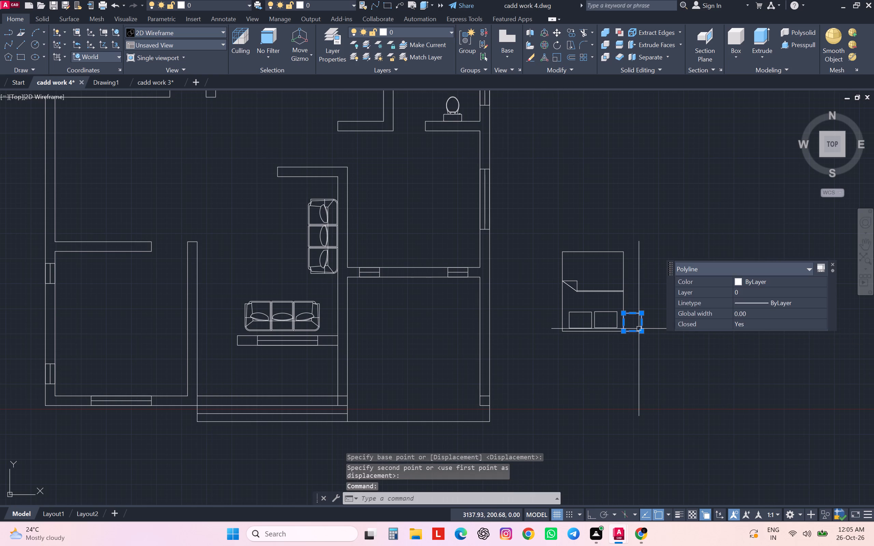
{"action": "type", "text": "co"}
{"action": "key", "text": "Return"}
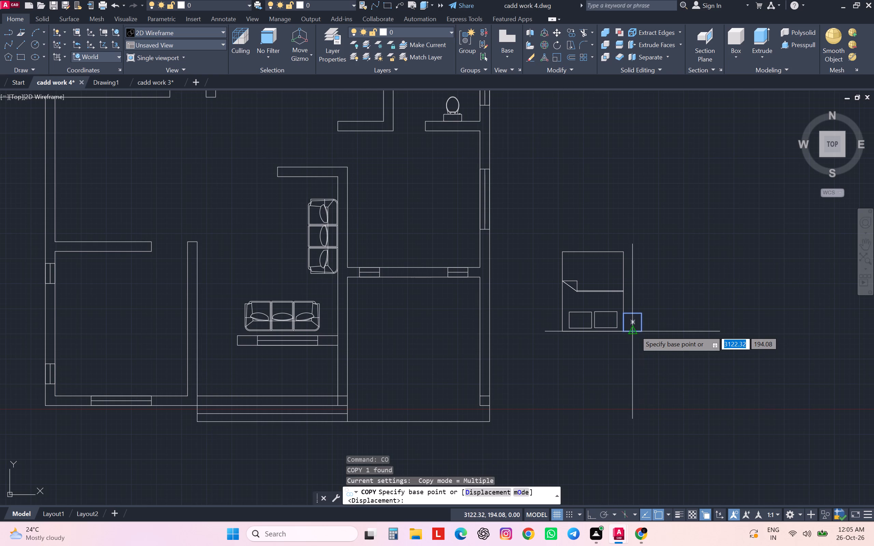
{"action": "left_click", "coordinate": [642, 331]}
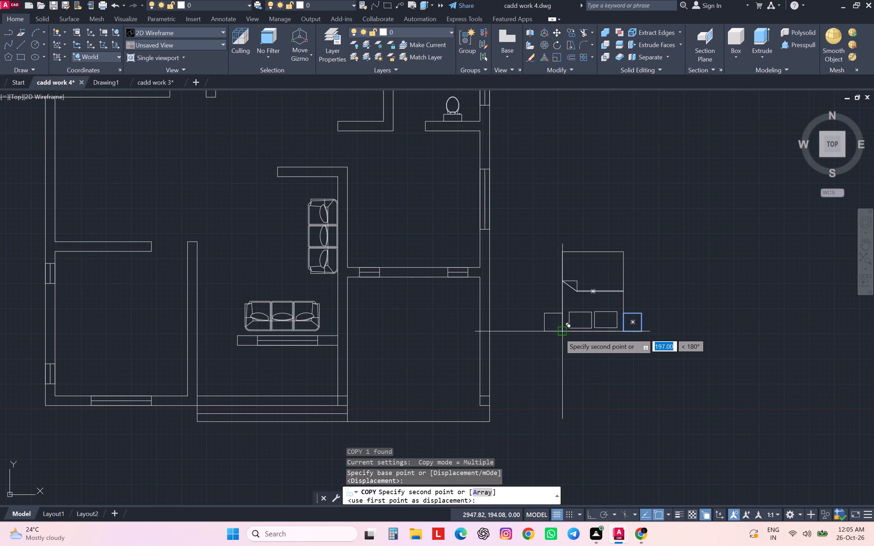
{"action": "left_click", "coordinate": [559, 333]}
{"action": "key", "text": "Escape"}
{"action": "key", "text": "Escape"}
{"action": "key", "text": "Escape"}
{"action": "key", "text": "Escape"}
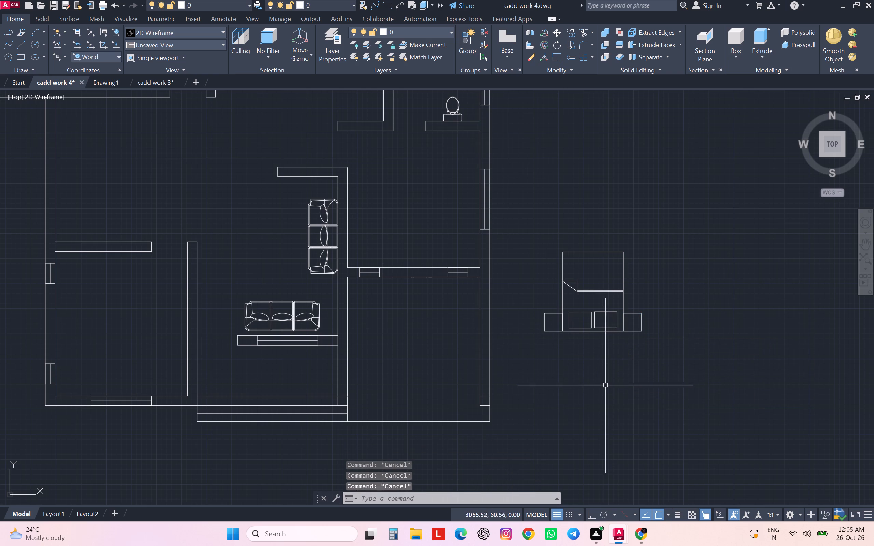
{"action": "key", "text": "Escape"}
Rotate the bed with its two bedside tables to 270° using Ortho, so the head end faces west as in the reference plan.
{"action": "scroll", "coordinate": [603, 373], "scroll_direction": "down", "scroll_amount": 3}
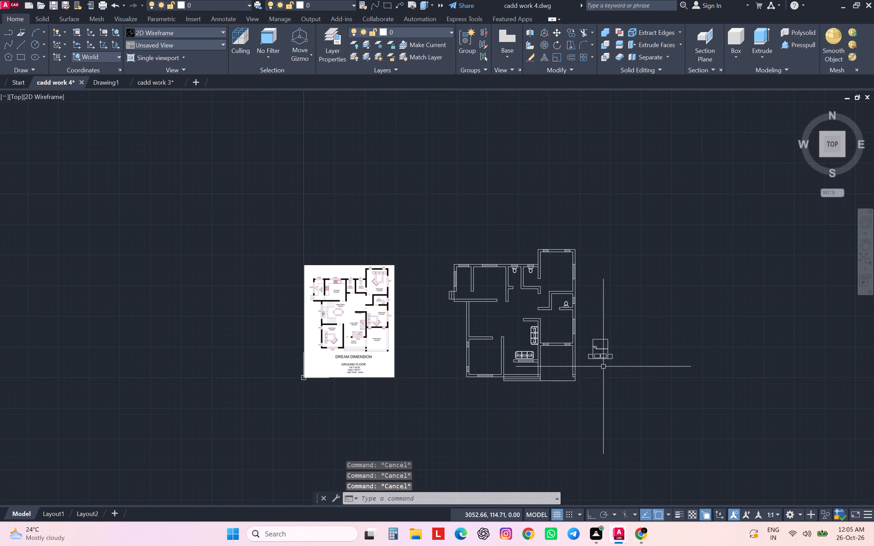
{"action": "scroll", "coordinate": [476, 368], "scroll_direction": "up", "scroll_amount": 1}
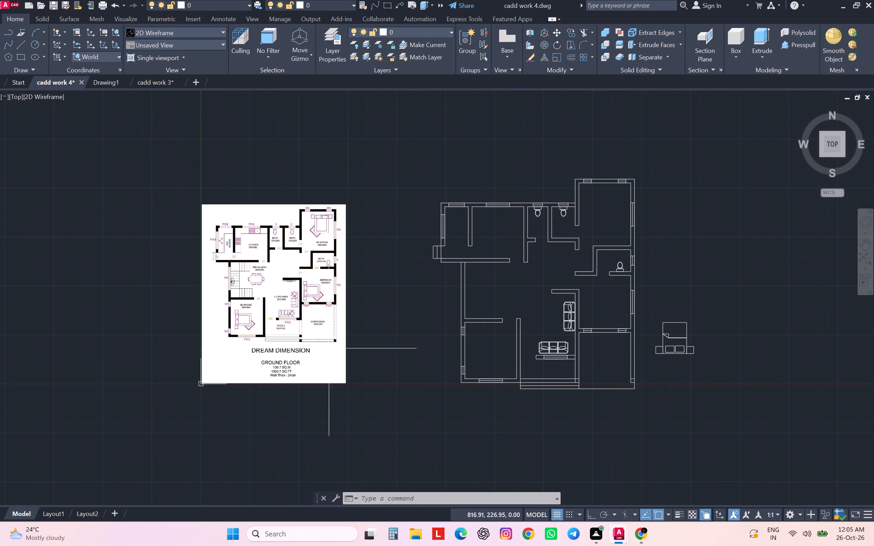
{"action": "scroll", "coordinate": [267, 331], "scroll_direction": "up", "scroll_amount": 3}
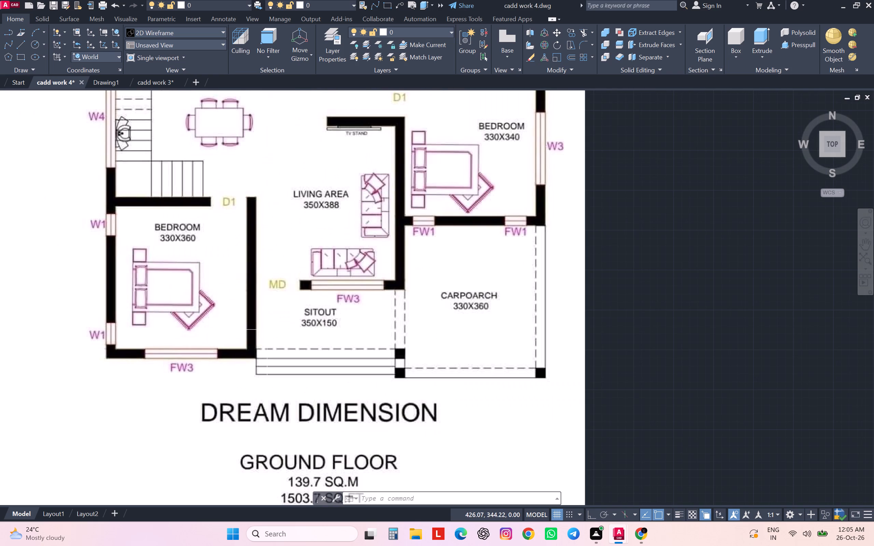
{"action": "scroll", "coordinate": [267, 330], "scroll_direction": "down", "scroll_amount": 2}
{"action": "middle_click_drag", "start_coordinate": [597, 341], "coordinate": [507, 332]}
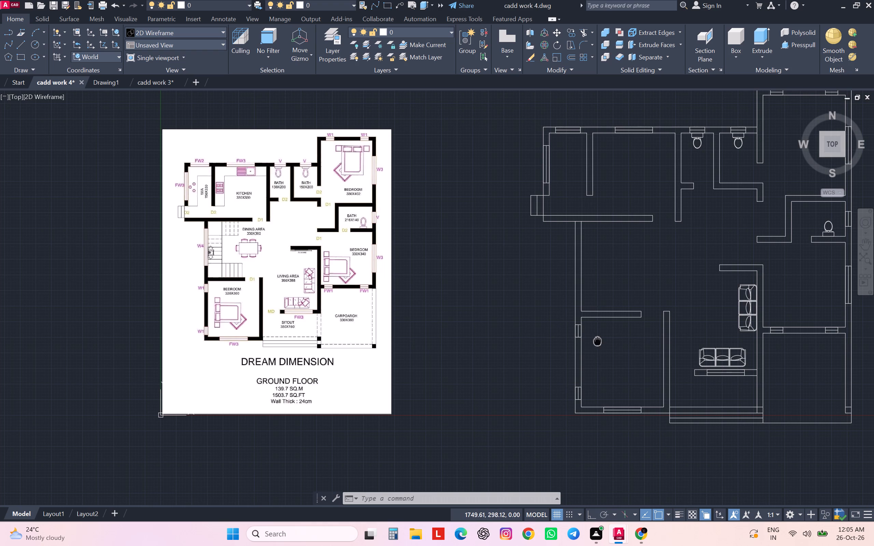
{"action": "middle_click_drag", "start_coordinate": [507, 332], "coordinate": [460, 325]}
{"action": "scroll", "coordinate": [737, 337], "scroll_direction": "down", "scroll_amount": 1}
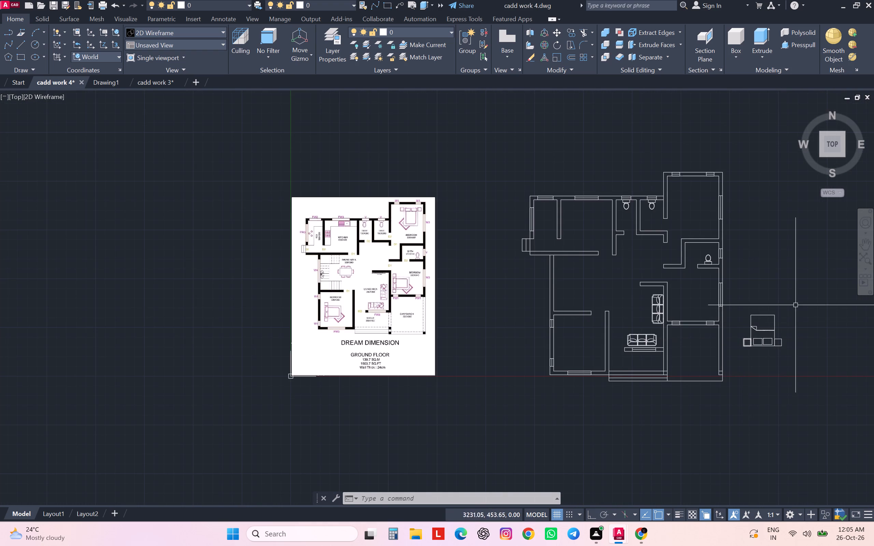
{"action": "left_click_drag", "start_coordinate": [796, 304], "coordinate": [792, 310]}
{"action": "left_click", "coordinate": [734, 371]}
{"action": "key", "text": "r"}
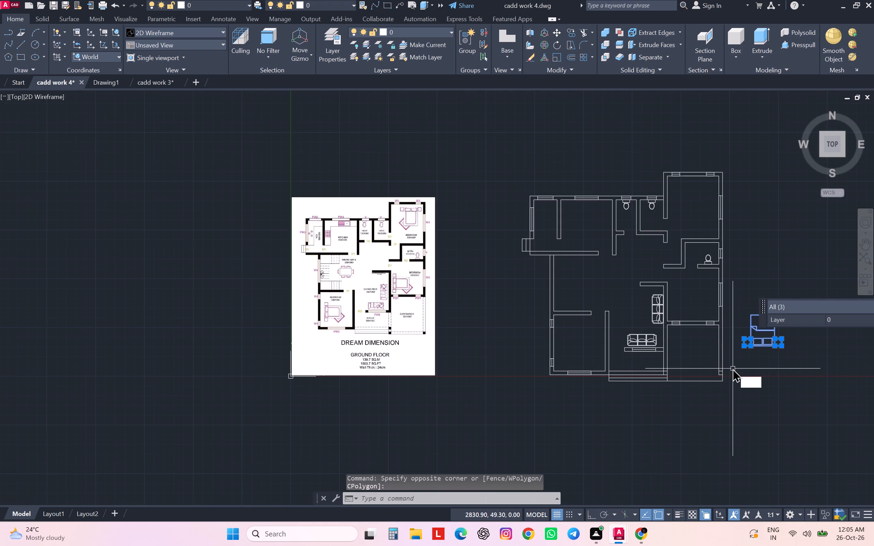
{"action": "key", "text": "o"}
{"action": "key", "text": "Return"}
{"action": "left_click", "coordinate": [779, 351]}
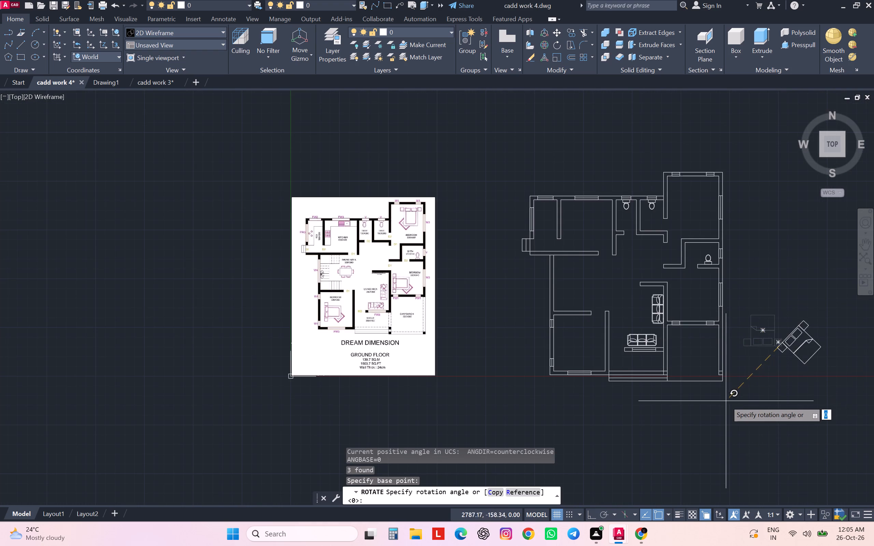
{"action": "key", "text": "F8"}
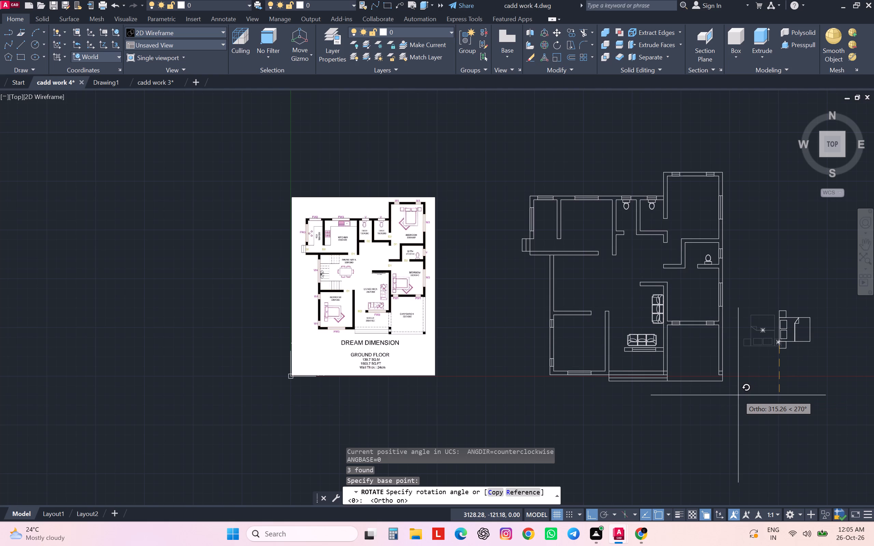
{"action": "left_click", "coordinate": [738, 395]}
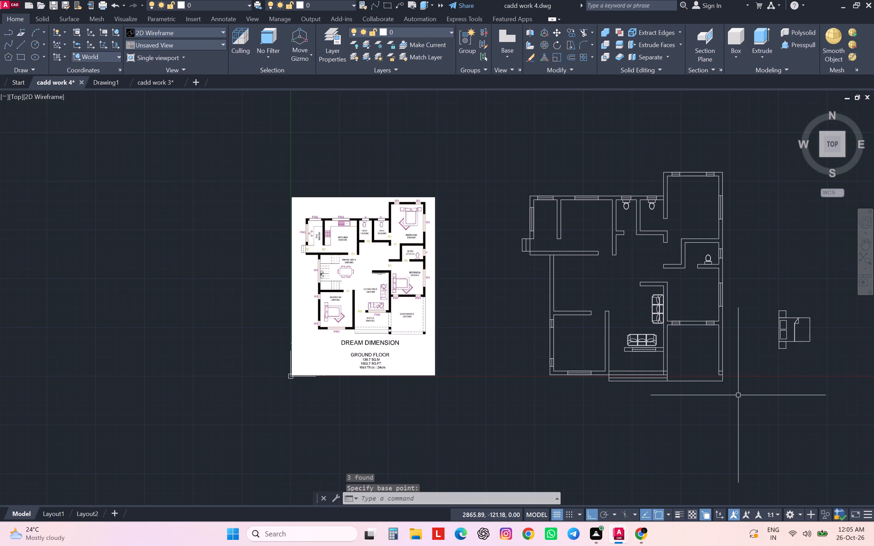
Copy the rotated bed set by its head-end midpoint into the 330X360 bedroom, with the head near the west wall.
{"action": "left_click", "coordinate": [835, 296]}
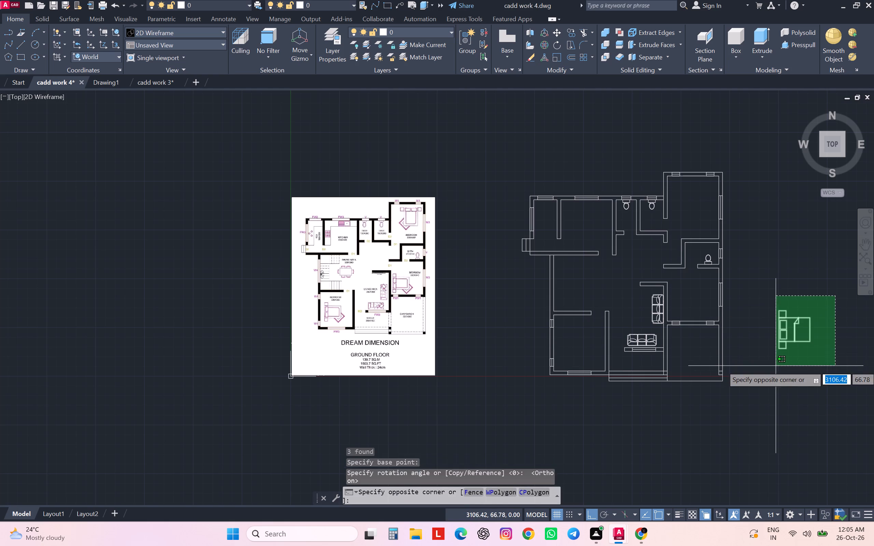
{"action": "left_click", "coordinate": [776, 366]}
{"action": "key", "text": "c"}
{"action": "key", "text": "o"}
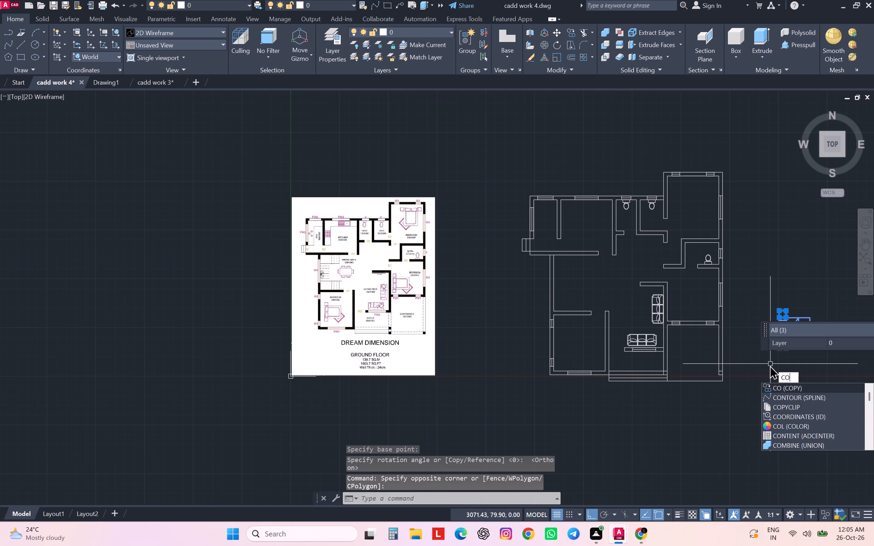
{"action": "key", "text": "Return"}
{"action": "scroll", "coordinate": [778, 331], "scroll_direction": "up", "scroll_amount": 2}
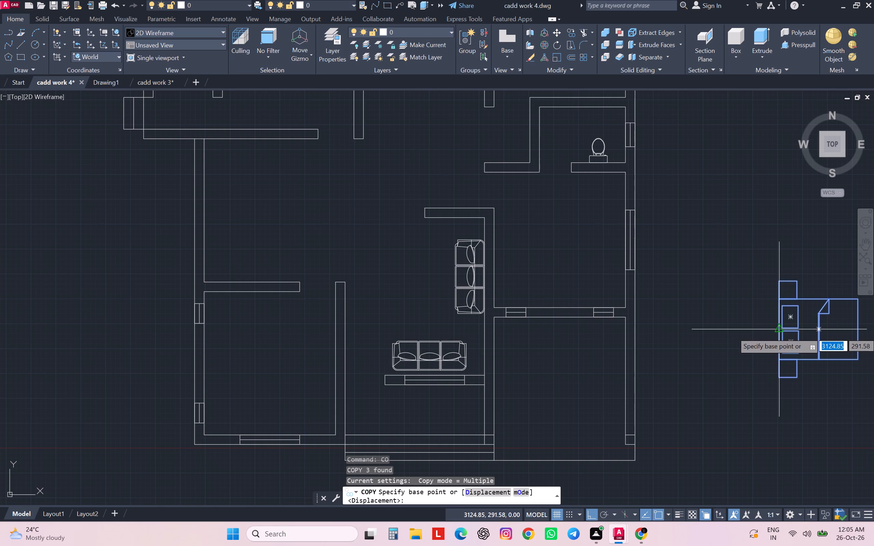
{"action": "left_click", "coordinate": [778, 333]}
{"action": "scroll", "coordinate": [778, 333], "scroll_direction": "down", "scroll_amount": 3}
{"action": "scroll", "coordinate": [674, 342], "scroll_direction": "up", "scroll_amount": 2}
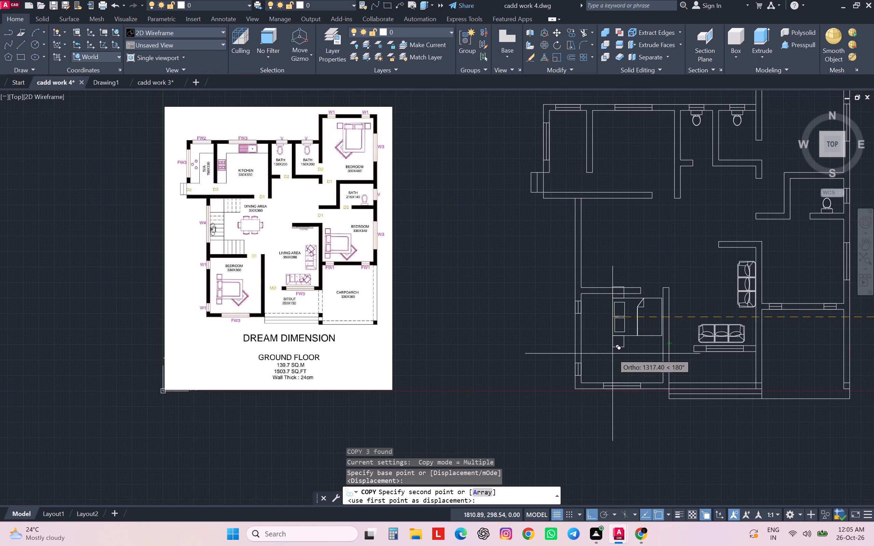
{"action": "key", "text": "F8"}
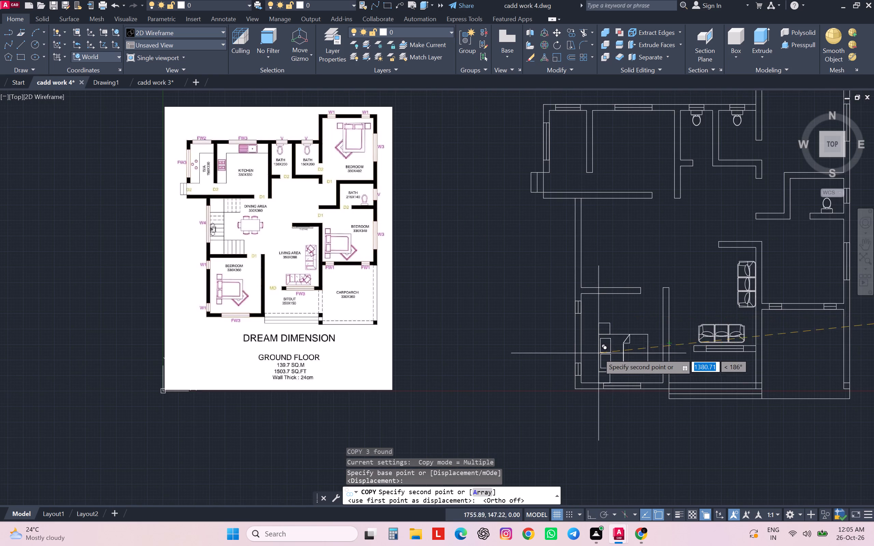
{"action": "left_click", "coordinate": [596, 346]}
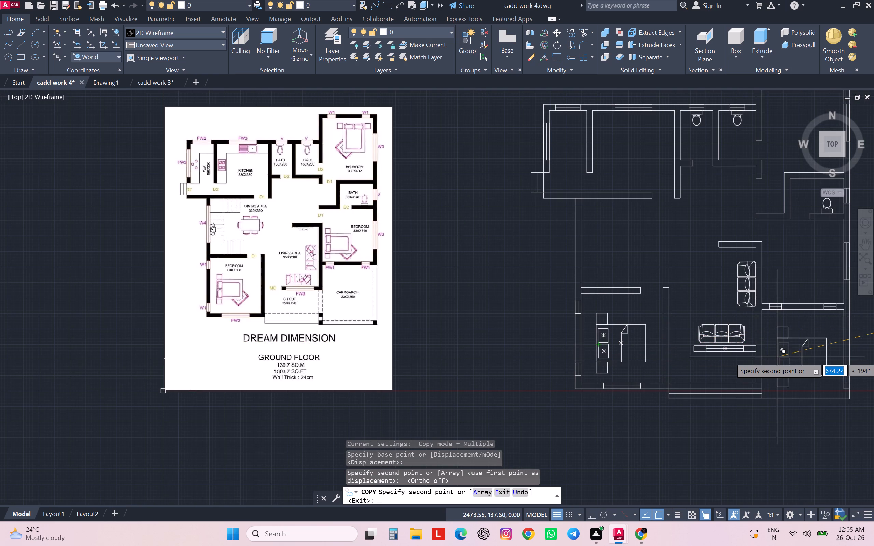
Place another copy of the bed set in the 330X340 bedroom, with its head near the west wall.
{"action": "middle_click_drag", "start_coordinate": [777, 358], "coordinate": [693, 407]}
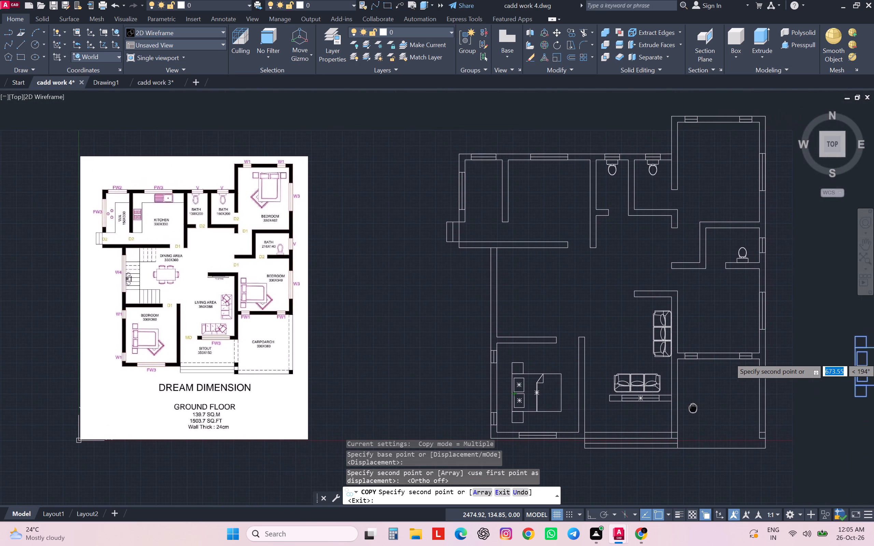
{"action": "middle_click_drag", "start_coordinate": [693, 407], "coordinate": [693, 407]}
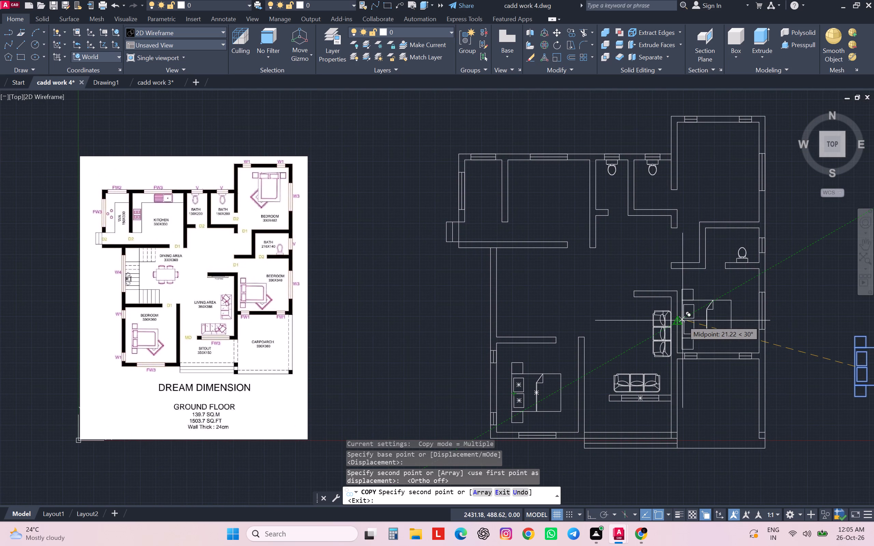
{"action": "left_click", "coordinate": [682, 320]}
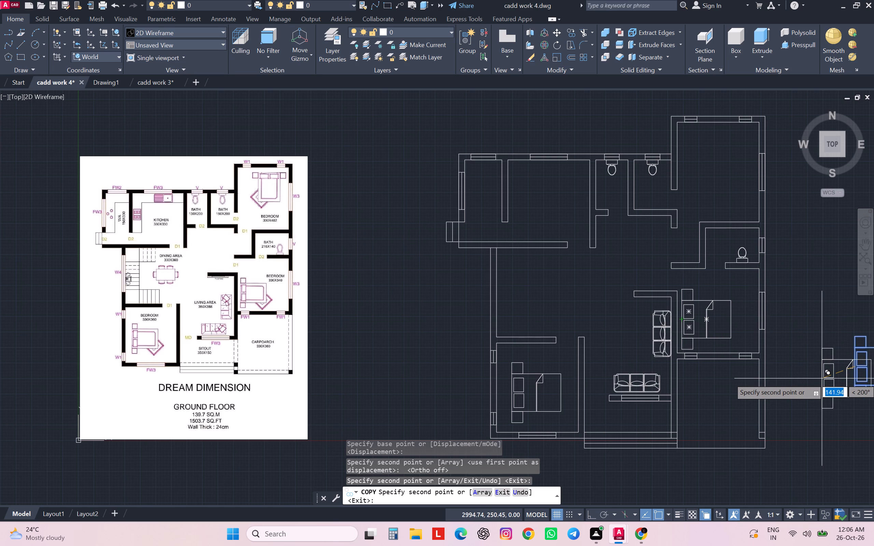
{"action": "middle_click_drag", "start_coordinate": [787, 350], "coordinate": [778, 401]}
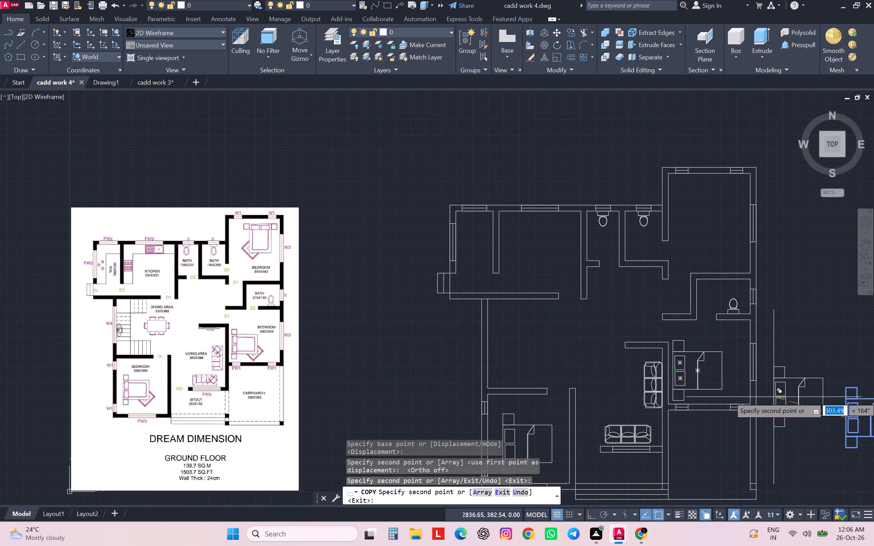
Place one more copy of the bed set in the empty area east of the plan, north of the original set.
{"action": "middle_click_drag", "start_coordinate": [645, 274], "coordinate": [607, 362]}
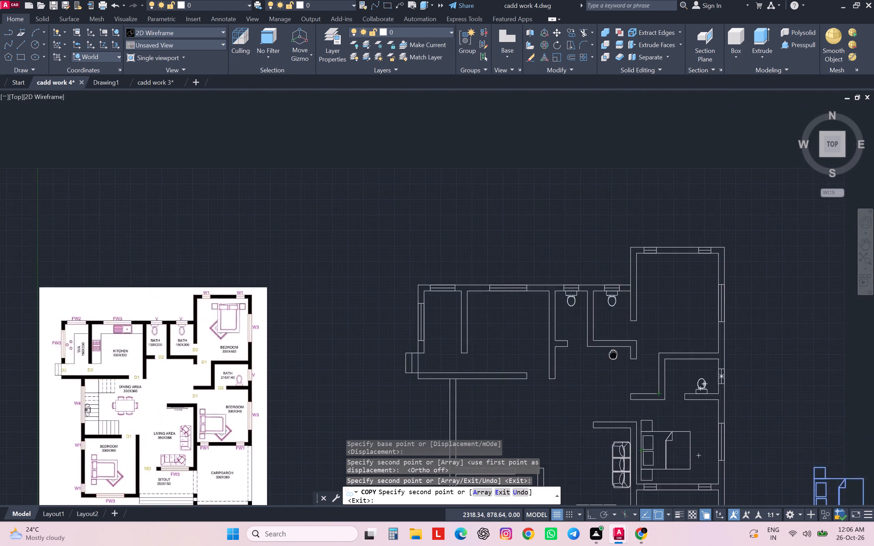
{"action": "middle_click_drag", "start_coordinate": [607, 362], "coordinate": [552, 414]}
{"action": "left_click", "coordinate": [745, 359]}
{"action": "scroll", "coordinate": [746, 348], "scroll_direction": "down", "scroll_amount": 4}
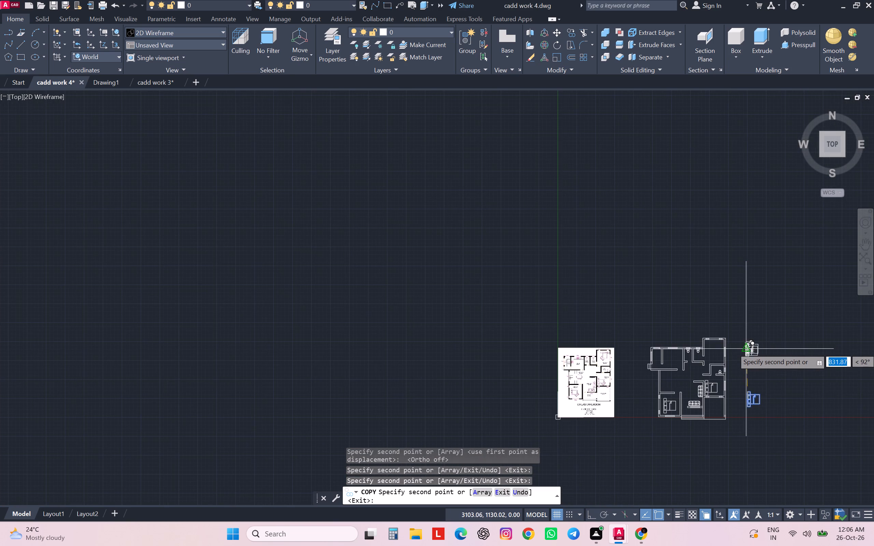
{"action": "key", "text": "Escape"}
Rotate the new bed set copy to 270° using Ortho, so its head end faces north.
{"action": "left_click", "coordinate": [775, 331]}
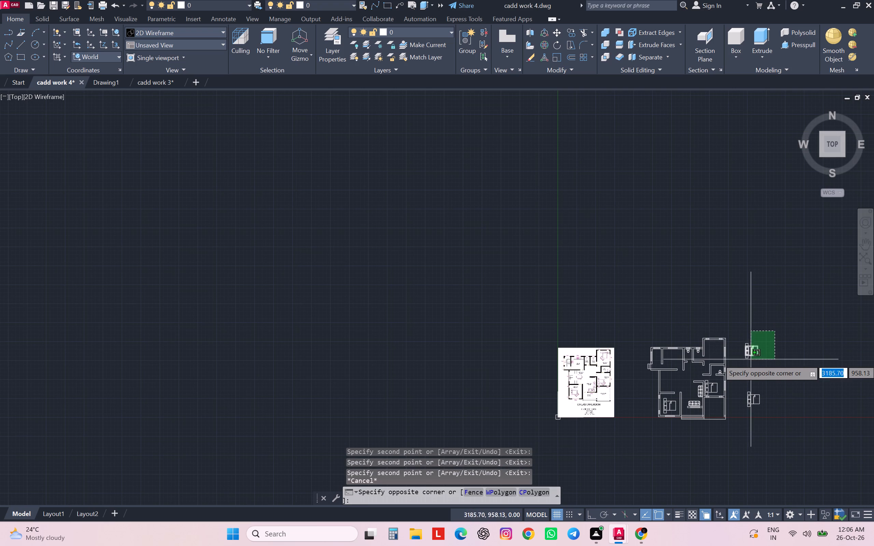
{"action": "left_click", "coordinate": [739, 364]}
{"action": "type", "text": "ro"}
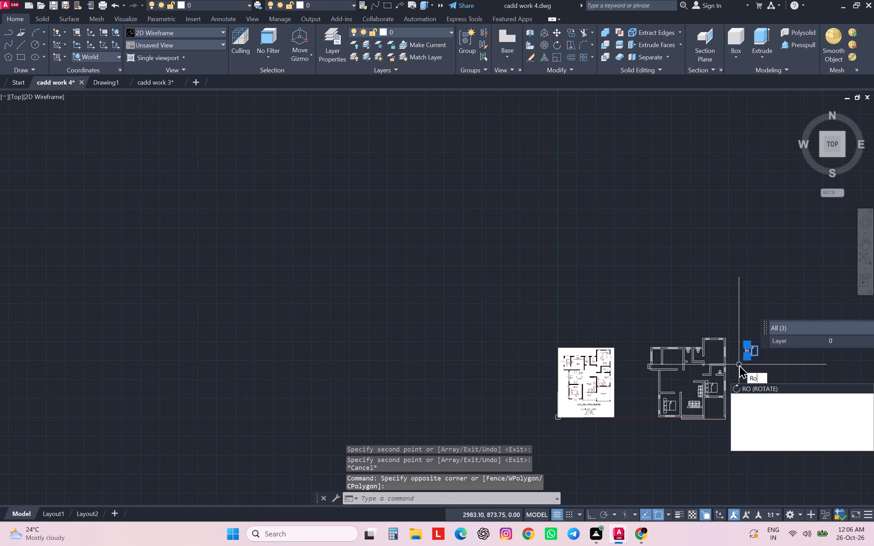
{"action": "key", "text": "Return"}
{"action": "left_click", "coordinate": [749, 359]}
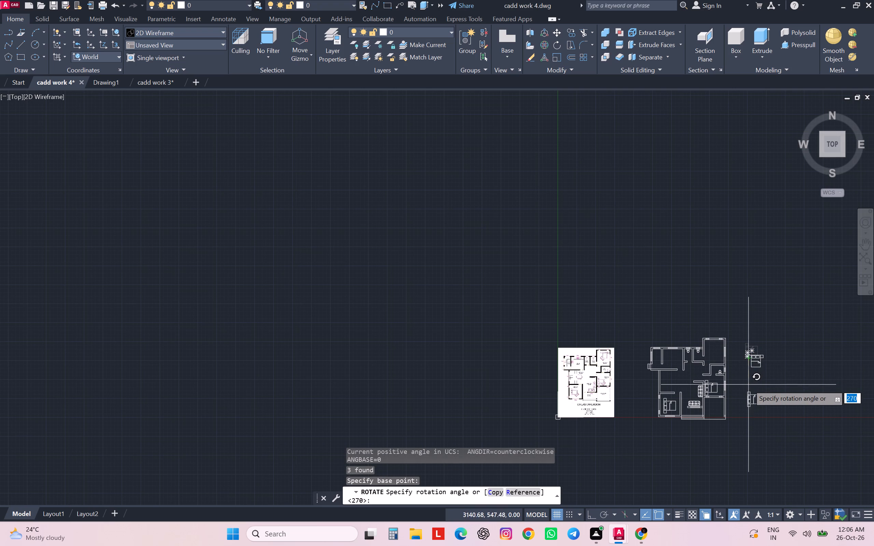
{"action": "key", "text": "F8"}
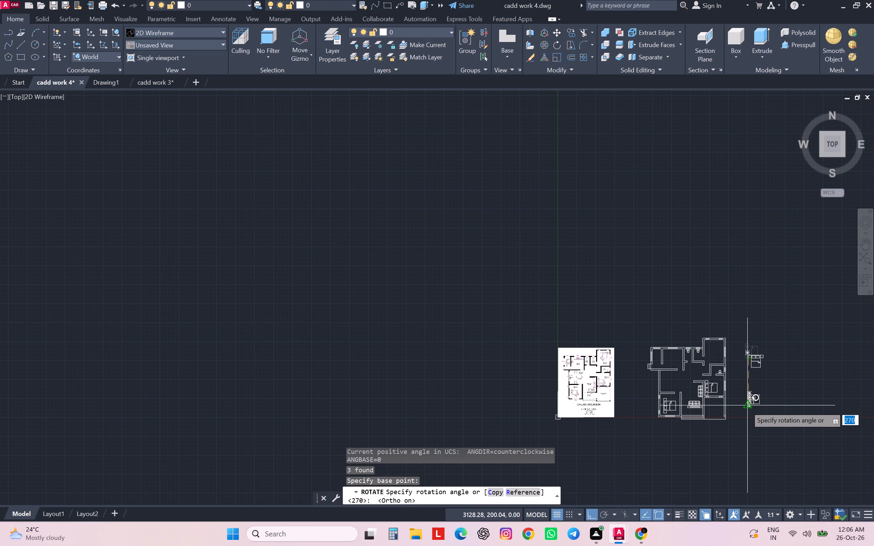
{"action": "left_click", "coordinate": [746, 406]}
Move the rotated bed set by its head-end midpoint into the 330X402 bedroom, with the head about 18.7 from the north wall.
{"action": "left_click", "coordinate": [769, 354]}
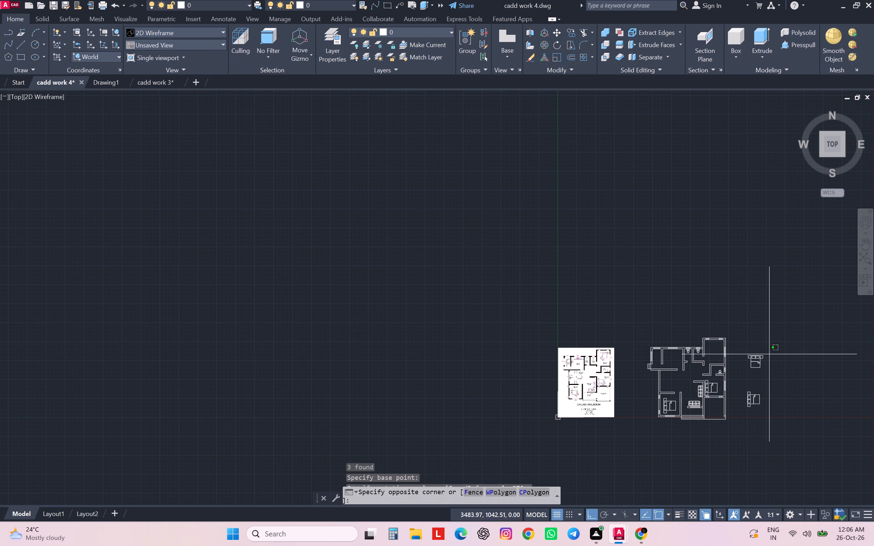
{"action": "left_click", "coordinate": [744, 370]}
{"action": "key", "text": "m"}
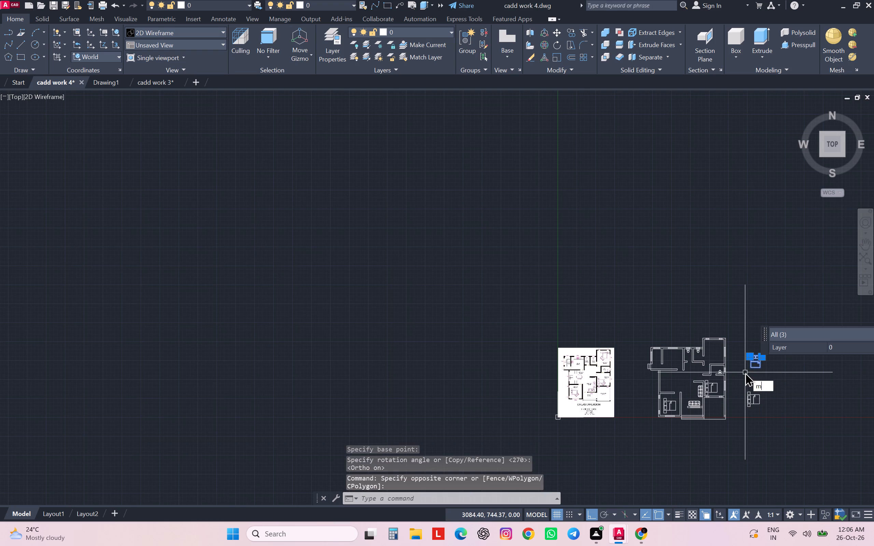
{"action": "key", "text": "Return"}
{"action": "scroll", "coordinate": [745, 372], "scroll_direction": "up", "scroll_amount": 4}
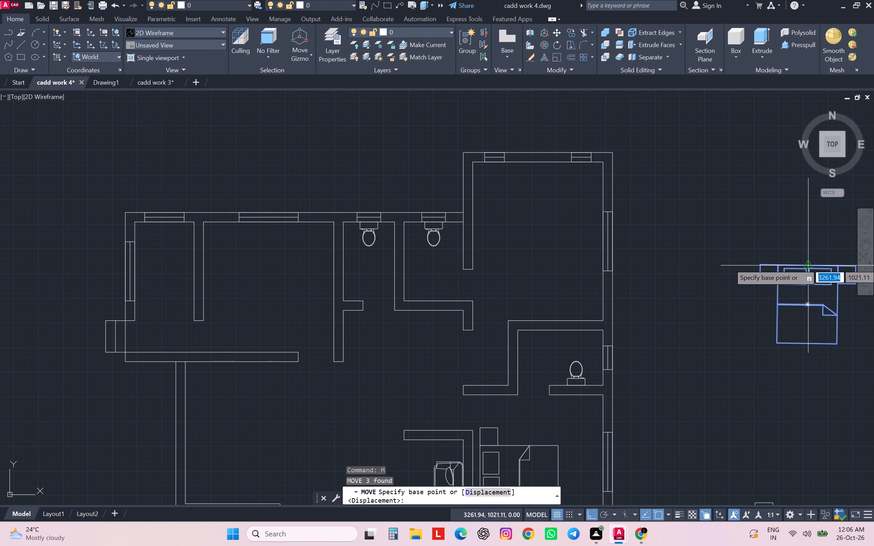
{"action": "left_click", "coordinate": [808, 264]}
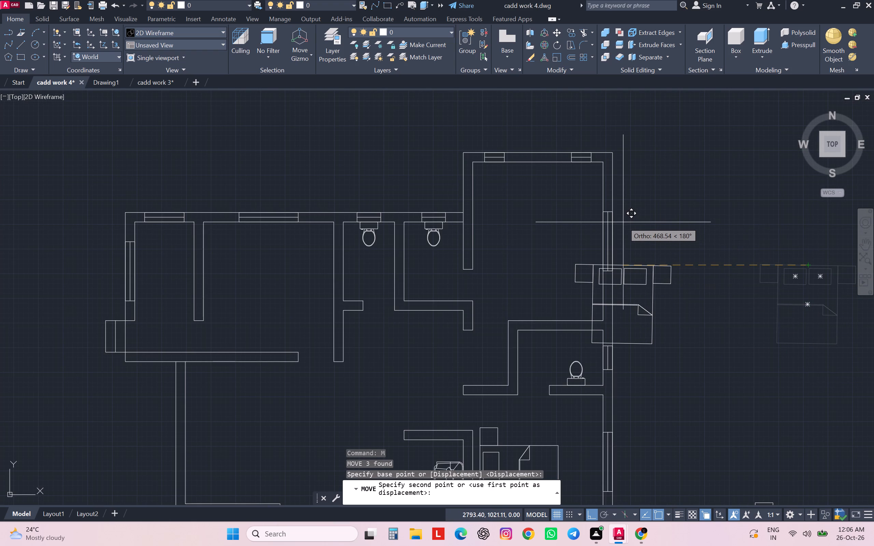
{"action": "key", "text": "F8"}
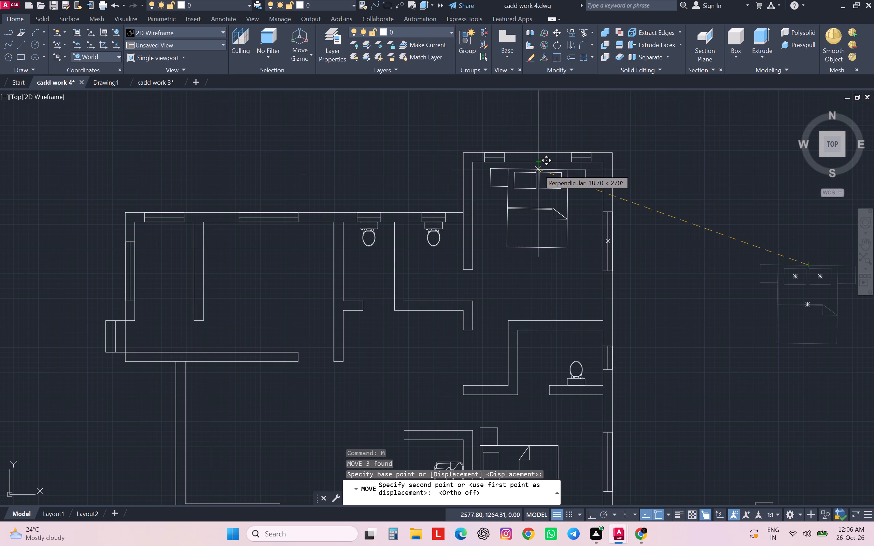
{"action": "left_click", "coordinate": [538, 169]}
{"action": "scroll", "coordinate": [696, 195], "scroll_direction": "down", "scroll_amount": 2}
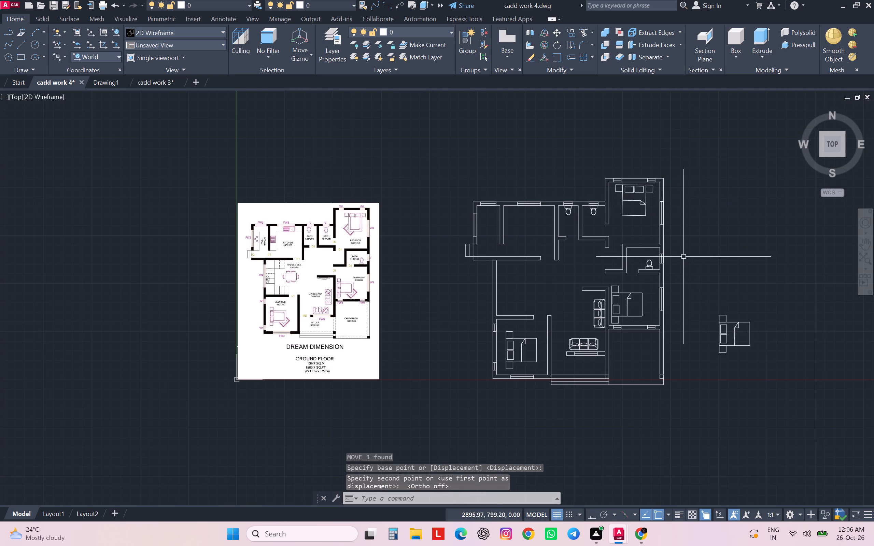
{"action": "key", "text": "Escape"}
{"action": "key", "text": "Escape"}
{"action": "key", "text": "Escape"}
{"action": "key", "text": "Escape"}
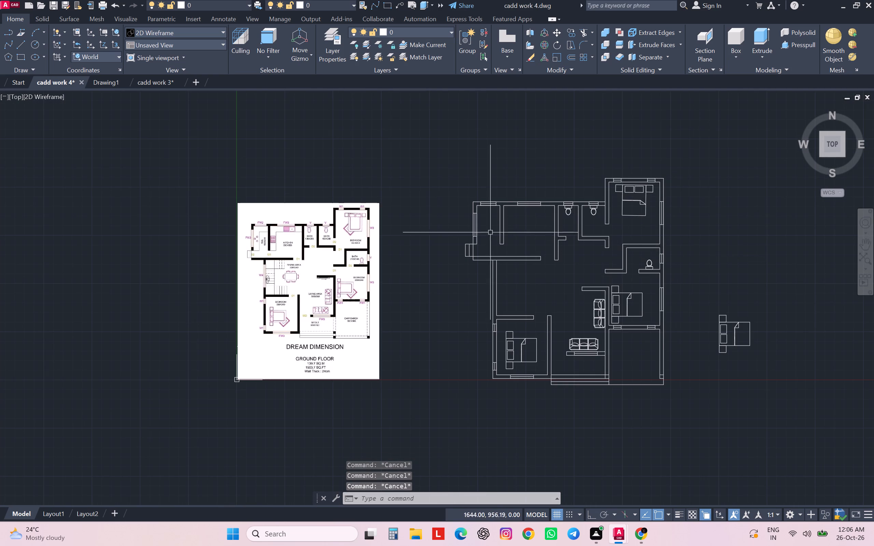
Copy the DINING table block from the cadd work 3 drawing and paste it into the dining area of cadd work 4.
{"action": "left_click", "coordinate": [156, 81]}
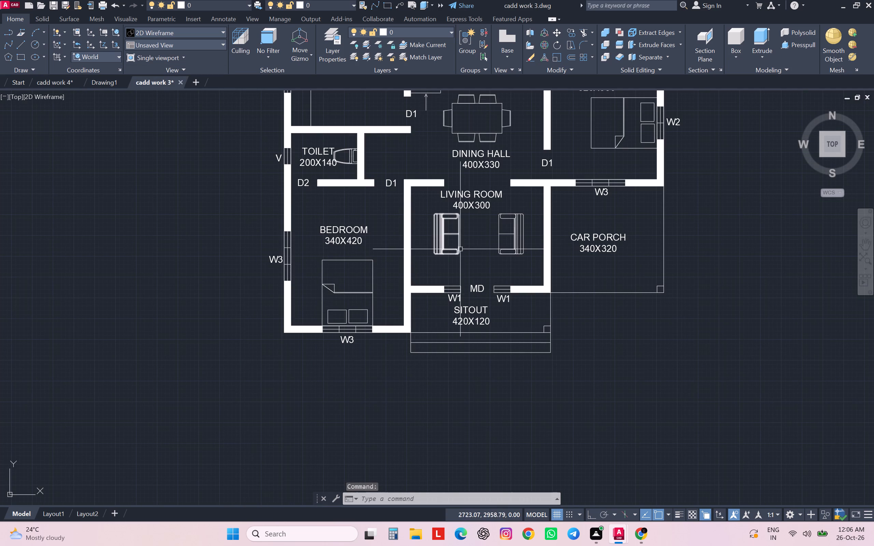
{"action": "middle_click_drag", "start_coordinate": [460, 248], "coordinate": [450, 322]}
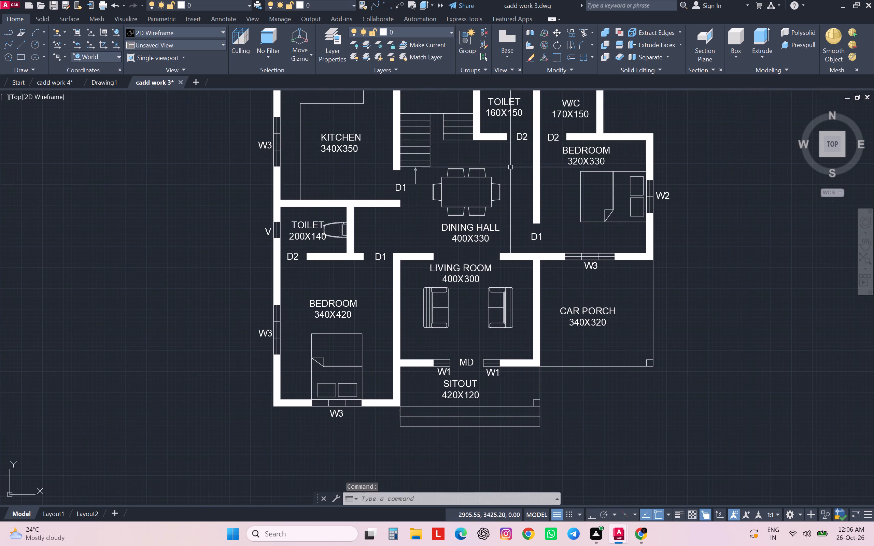
{"action": "left_click", "coordinate": [511, 160]}
{"action": "left_click", "coordinate": [457, 210]}
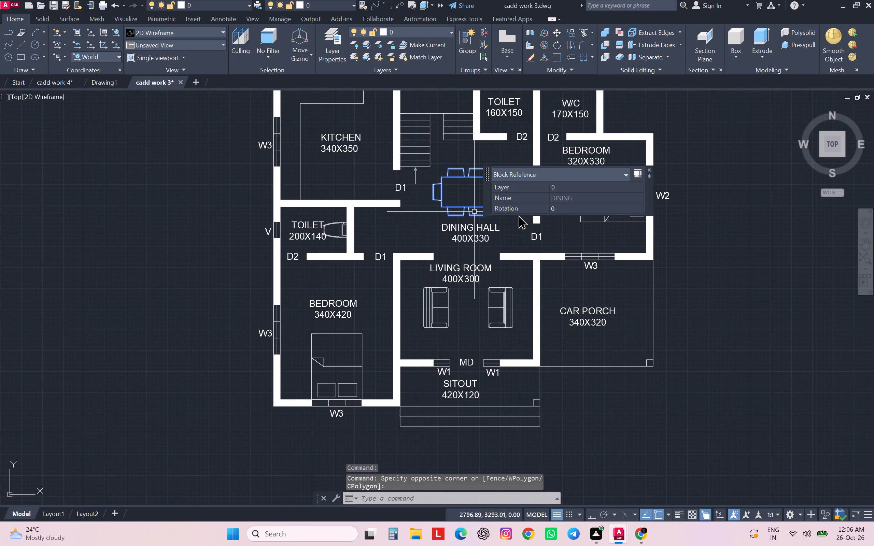
{"action": "key", "text": "ctrl+c"}
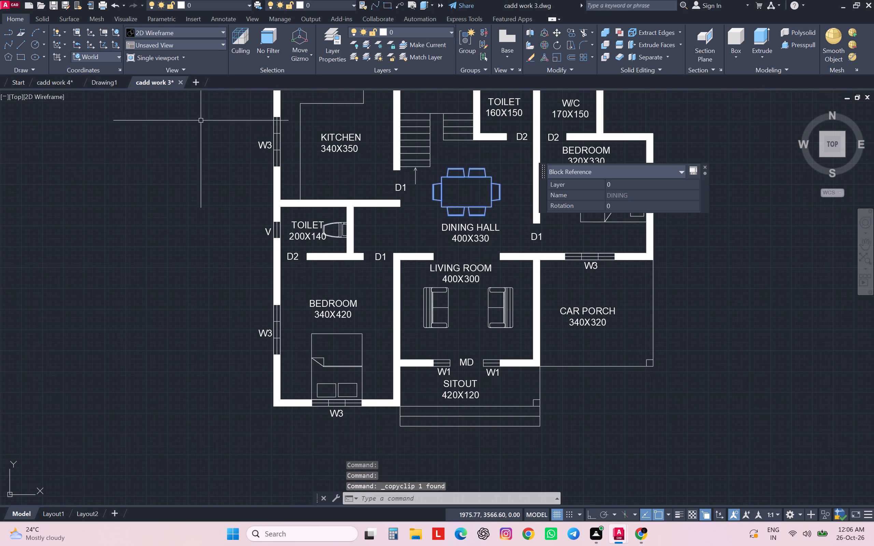
{"action": "left_click", "coordinate": [51, 82]}
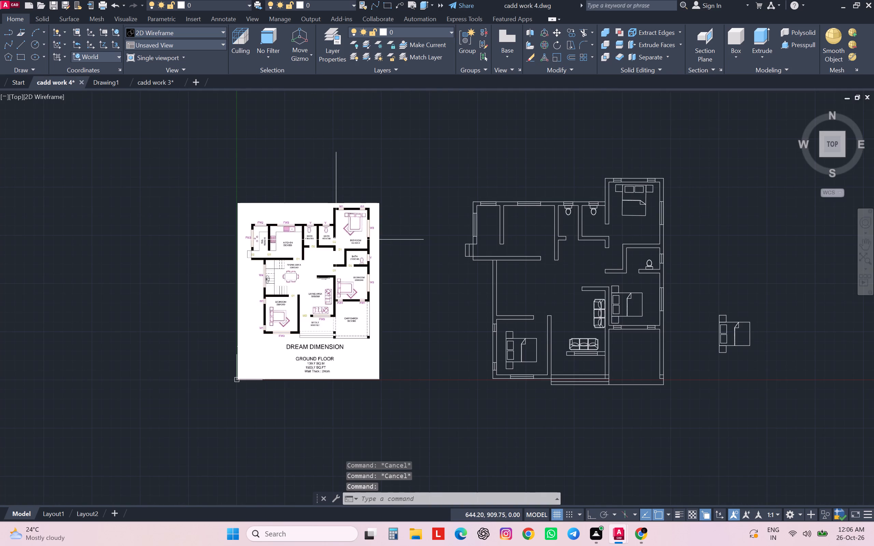
{"action": "key", "text": "ctrl+v"}
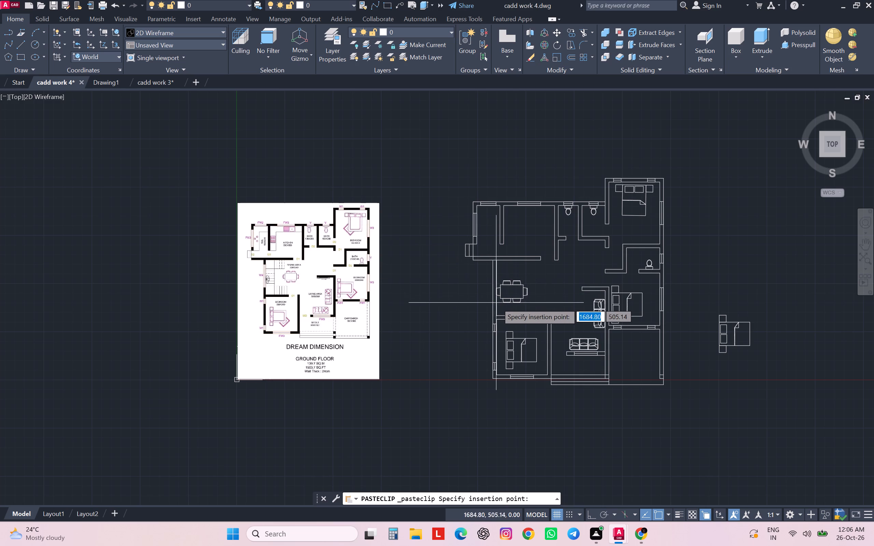
{"action": "scroll", "coordinate": [501, 313], "scroll_direction": "up", "scroll_amount": 2}
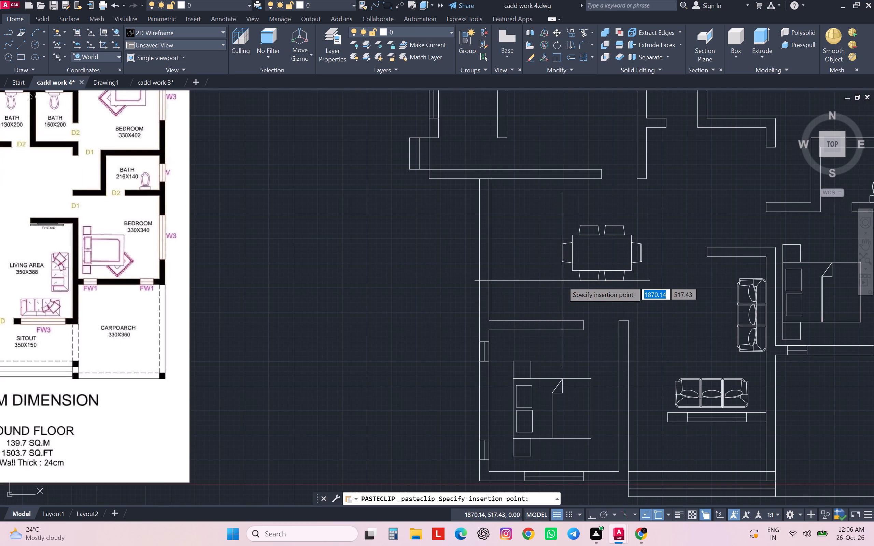
{"action": "left_click", "coordinate": [562, 281]}
{"action": "scroll", "coordinate": [561, 281], "scroll_direction": "down", "scroll_amount": 2}
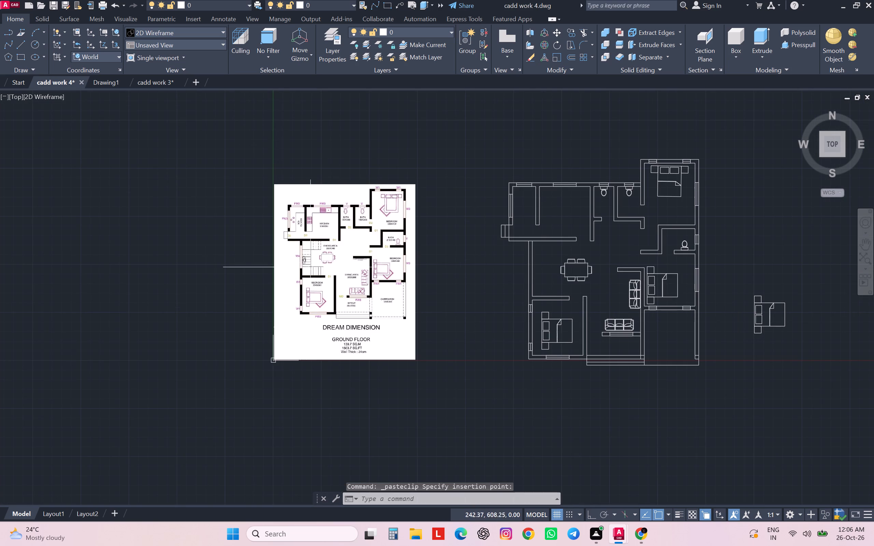
Offset the dining area's inner west wall line 100 eastward to mark the staircase width shown in the reference.
{"action": "scroll", "coordinate": [310, 267], "scroll_direction": "up", "scroll_amount": 3}
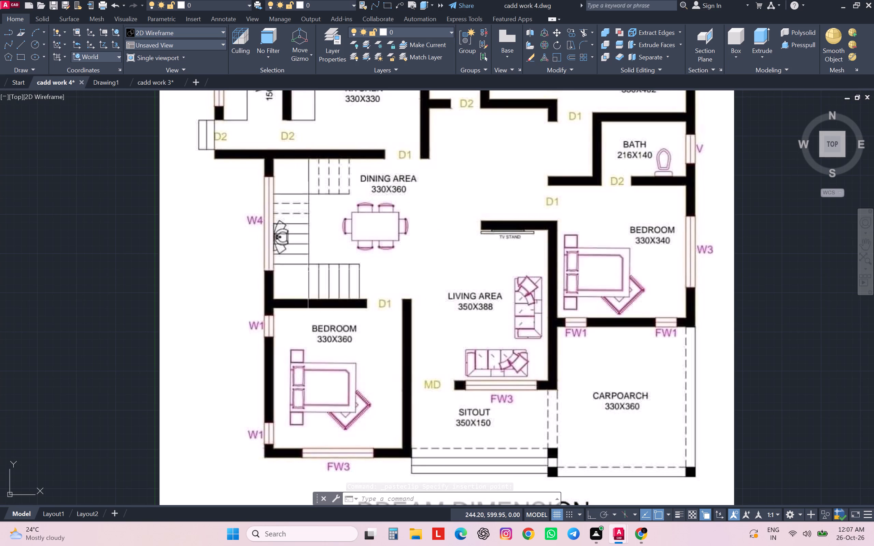
{"action": "scroll", "coordinate": [308, 269], "scroll_direction": "down", "scroll_amount": 2}
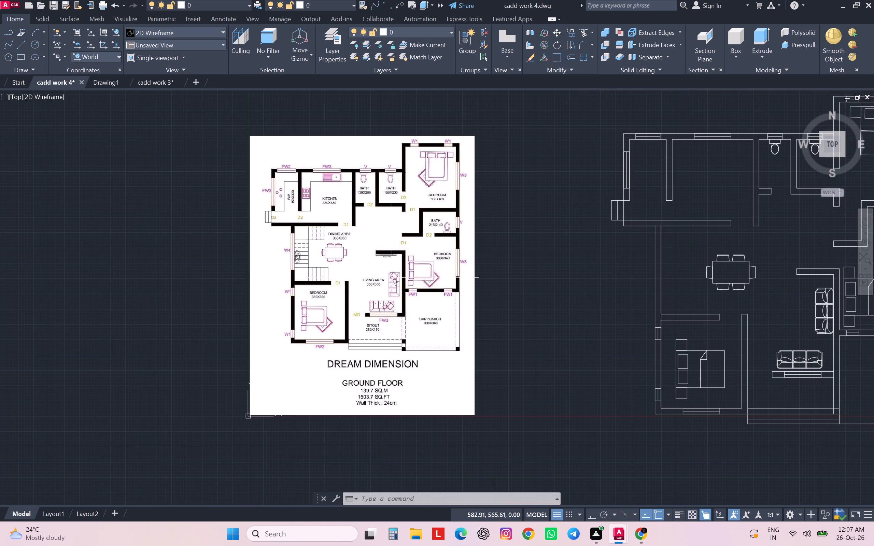
{"action": "middle_click_drag", "start_coordinate": [391, 278], "coordinate": [283, 281]}
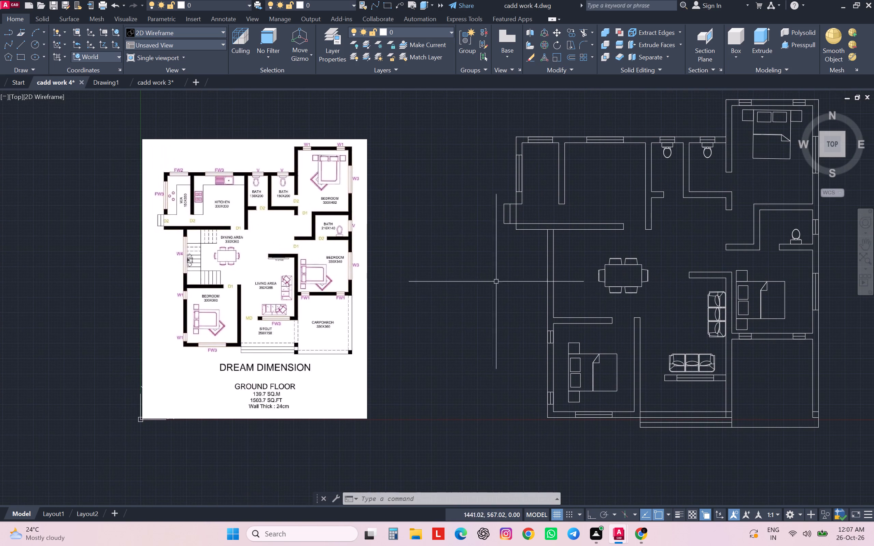
{"action": "left_click", "coordinate": [552, 281]}
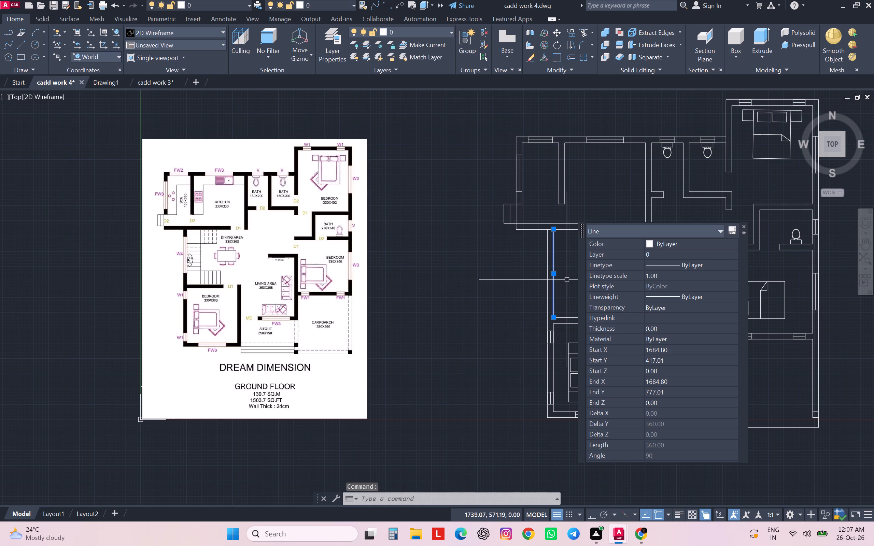
{"action": "key", "text": "o"}
{"action": "key", "text": "Return"}
{"action": "type", "text": "100"}
{"action": "key", "text": "Return"}
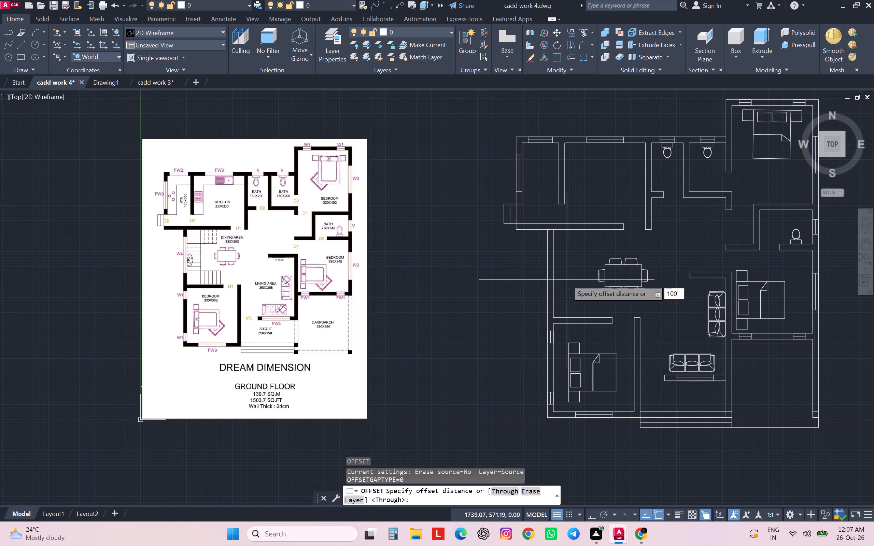
{"action": "left_click", "coordinate": [584, 282]}
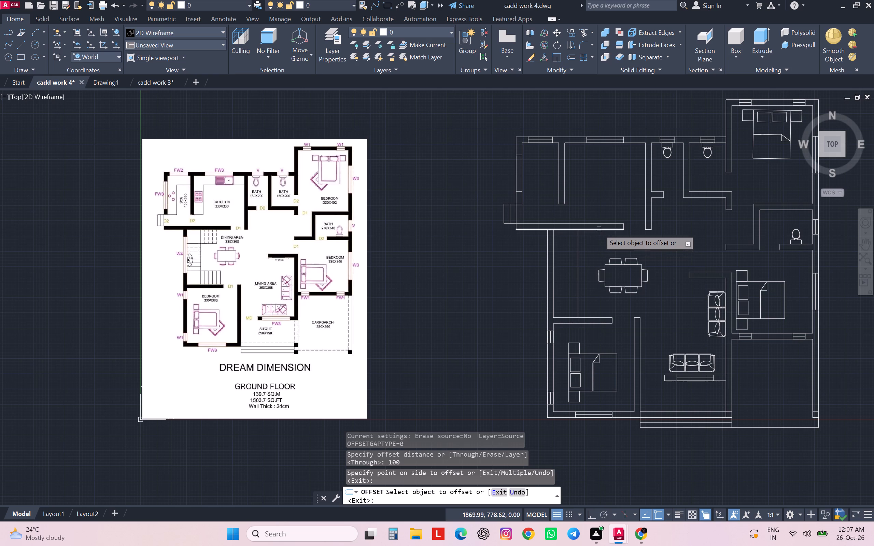
Offset the wall lines bounding the dining area on the north and south by 100 into the room for the stair flights.
{"action": "left_click", "coordinate": [599, 229]}
{"action": "left_click", "coordinate": [599, 297]}
{"action": "left_click", "coordinate": [596, 316]}
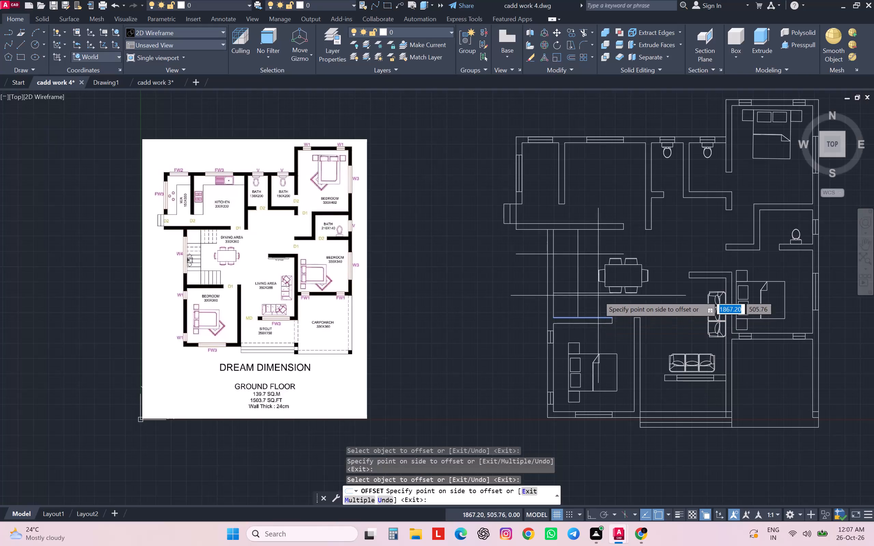
{"action": "left_click", "coordinate": [598, 295]}
{"action": "key", "text": "Escape"}
{"action": "key", "text": "Escape"}
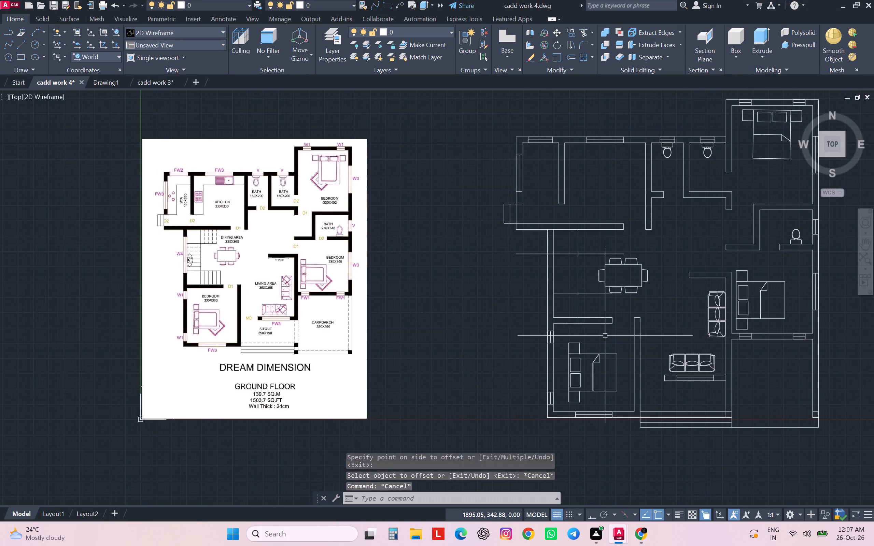
{"action": "key", "text": "Escape"}
{"action": "key", "text": "Escape"}
{"action": "key", "text": "Escape"}
{"action": "key", "text": "Escape"}
{"action": "key", "text": "Escape"}
{"action": "key", "text": "Escape"}
Offset the 100-wide staircase line eastward in the dining area five times at 25 spacing for the flight treads.
{"action": "scroll", "coordinate": [599, 305], "scroll_direction": "up", "scroll_amount": 1}
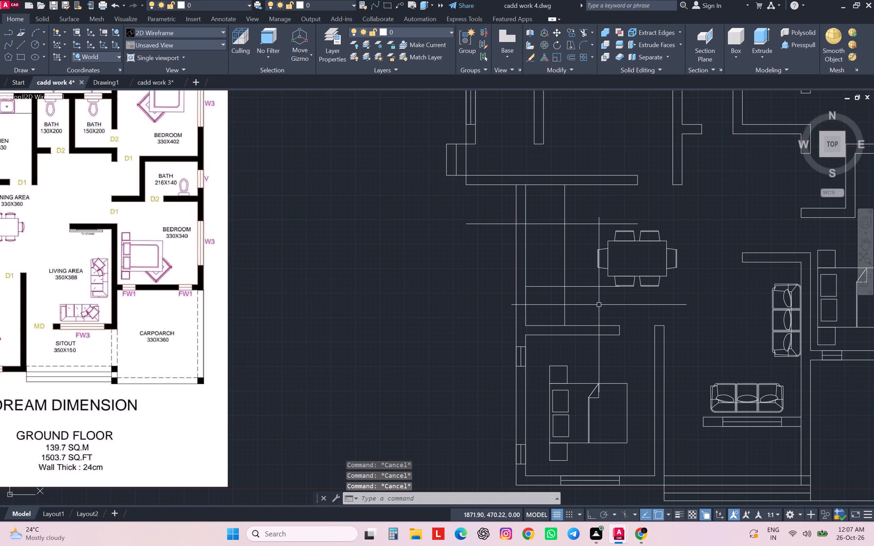
{"action": "scroll", "coordinate": [602, 312], "scroll_direction": "down", "scroll_amount": 1}
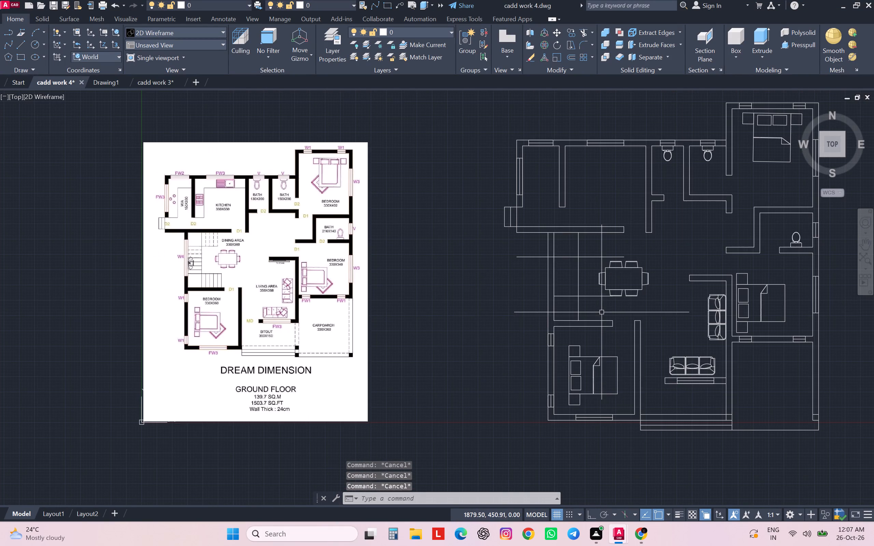
{"action": "scroll", "coordinate": [222, 284], "scroll_direction": "up", "scroll_amount": 2}
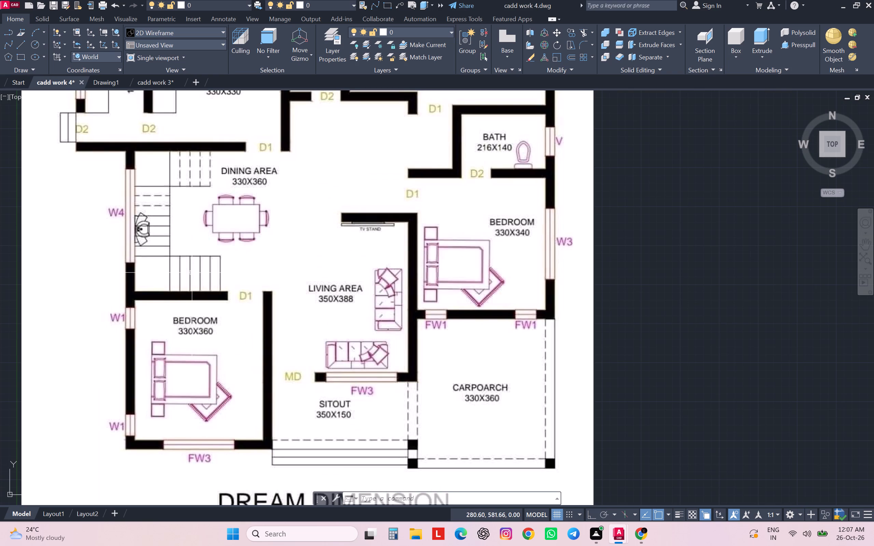
{"action": "scroll", "coordinate": [234, 265], "scroll_direction": "down", "scroll_amount": 4}
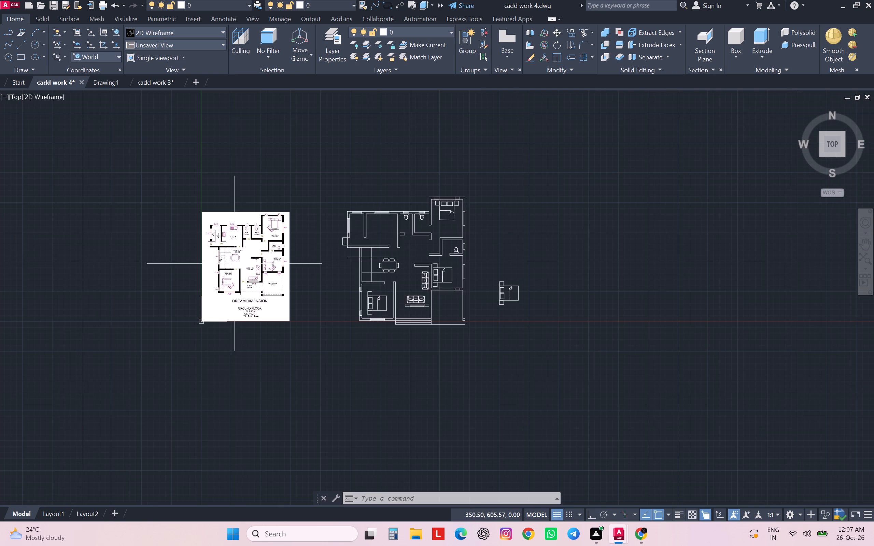
{"action": "scroll", "coordinate": [339, 282], "scroll_direction": "up", "scroll_amount": 2}
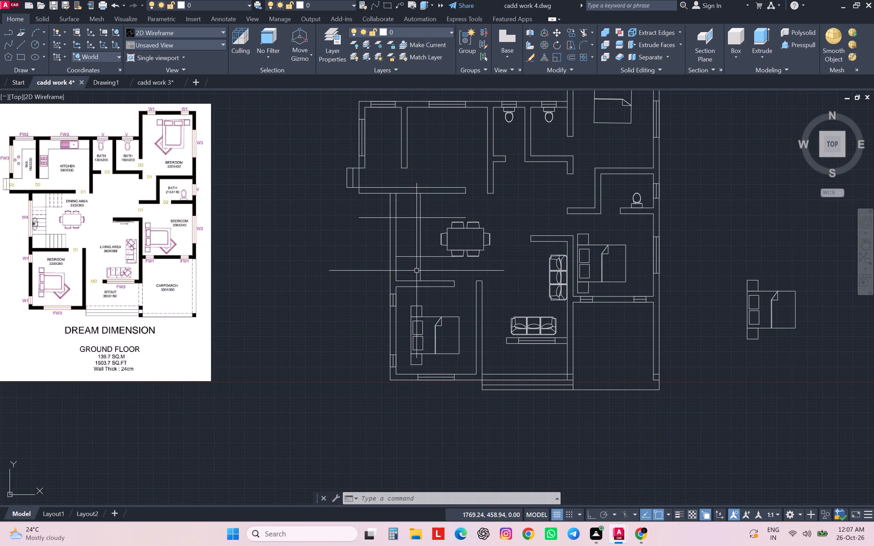
{"action": "left_click", "coordinate": [420, 270]}
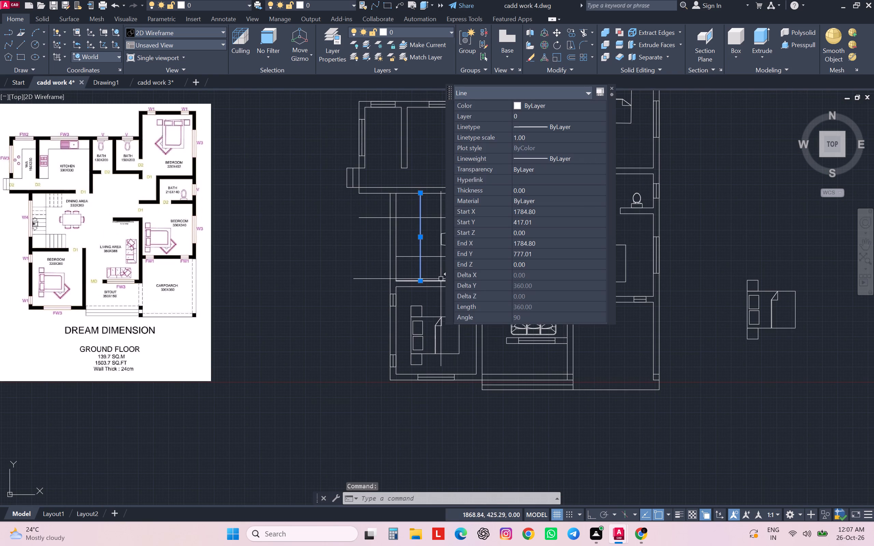
{"action": "key", "text": "o"}
{"action": "key", "text": "Return"}
{"action": "type", "text": "25"}
{"action": "key", "text": "Return"}
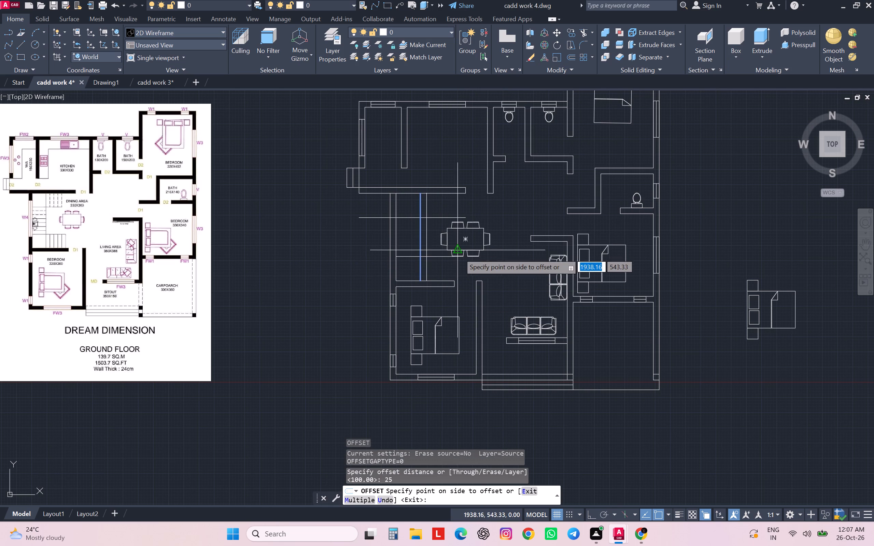
{"action": "left_click", "coordinate": [452, 270]}
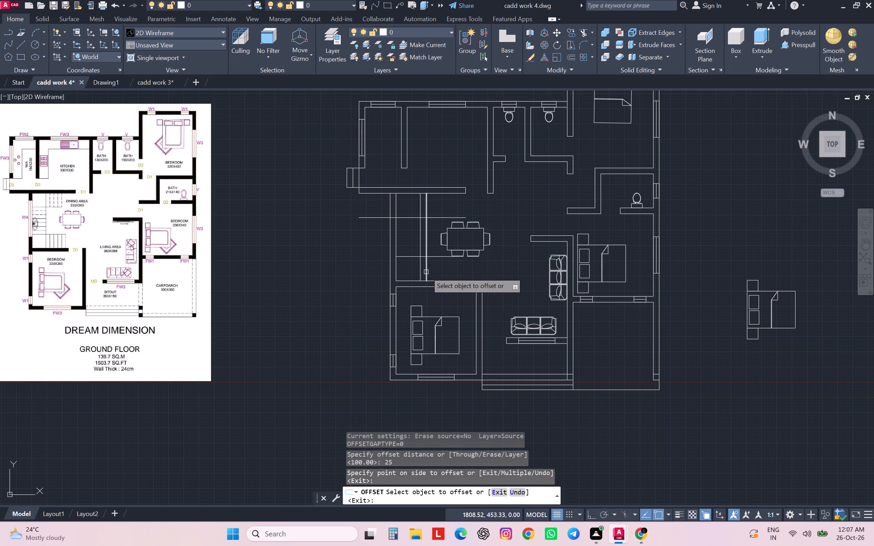
{"action": "left_click", "coordinate": [426, 272]}
{"action": "left_click", "coordinate": [436, 272]}
{"action": "left_click", "coordinate": [432, 272]}
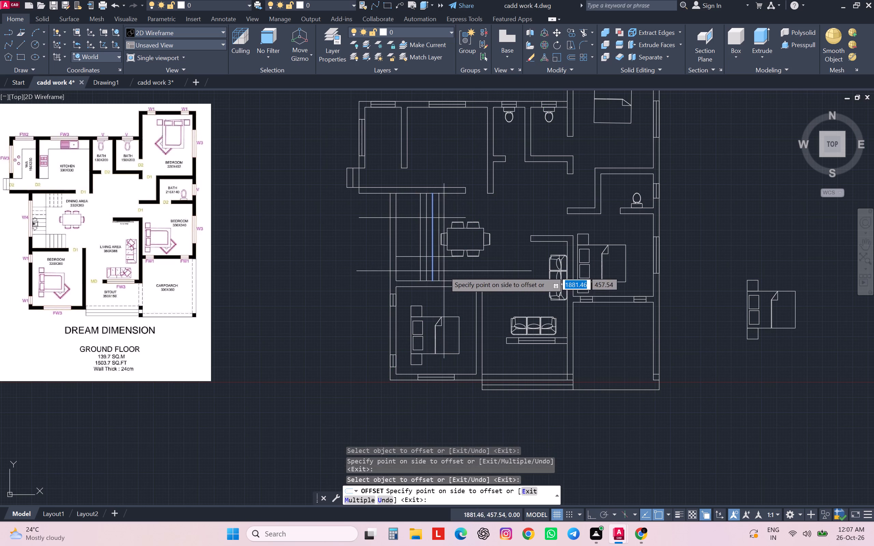
{"action": "left_click", "coordinate": [444, 271]}
{"action": "left_click", "coordinate": [439, 271]}
{"action": "left_click", "coordinate": [452, 274]}
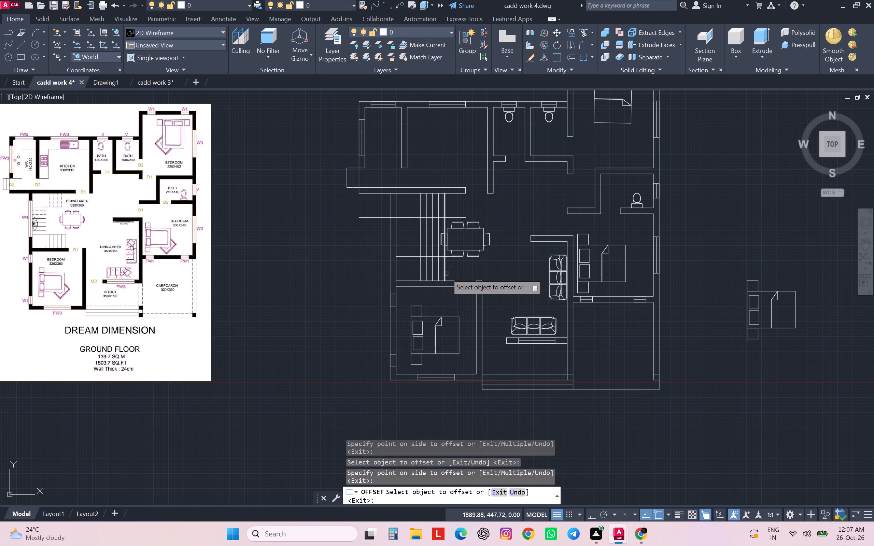
{"action": "left_click", "coordinate": [446, 273]}
{"action": "left_click", "coordinate": [463, 274]}
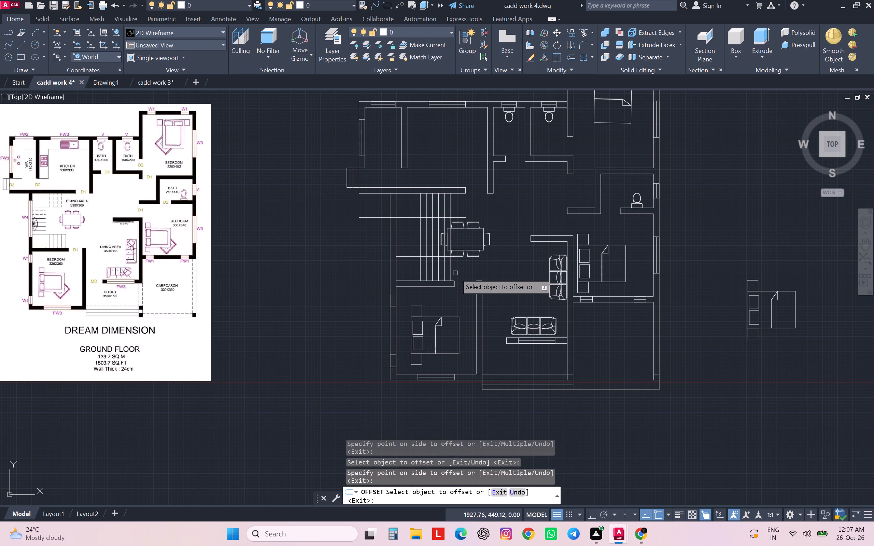
{"action": "key", "text": "Escape"}
{"action": "key", "text": "Escape"}
{"action": "key", "text": "Escape"}
{"action": "key", "text": "Escape"}
{"action": "key", "text": "Escape"}
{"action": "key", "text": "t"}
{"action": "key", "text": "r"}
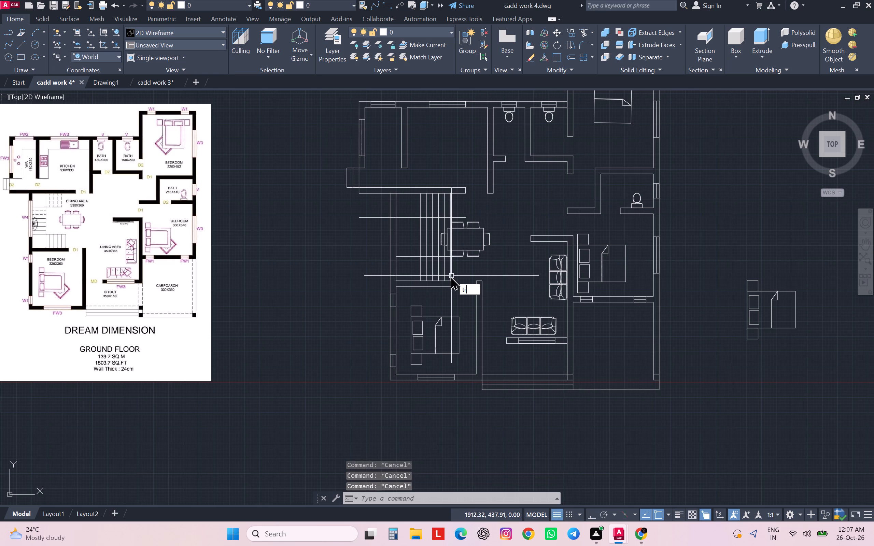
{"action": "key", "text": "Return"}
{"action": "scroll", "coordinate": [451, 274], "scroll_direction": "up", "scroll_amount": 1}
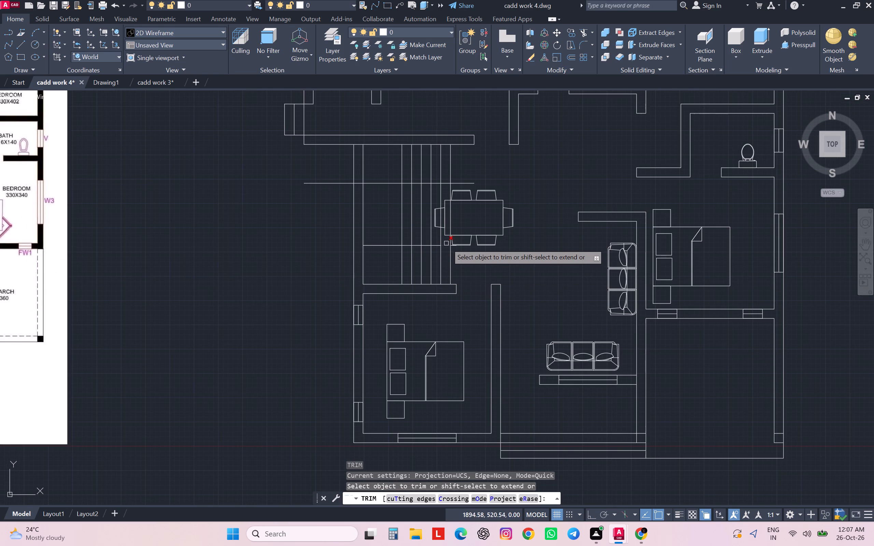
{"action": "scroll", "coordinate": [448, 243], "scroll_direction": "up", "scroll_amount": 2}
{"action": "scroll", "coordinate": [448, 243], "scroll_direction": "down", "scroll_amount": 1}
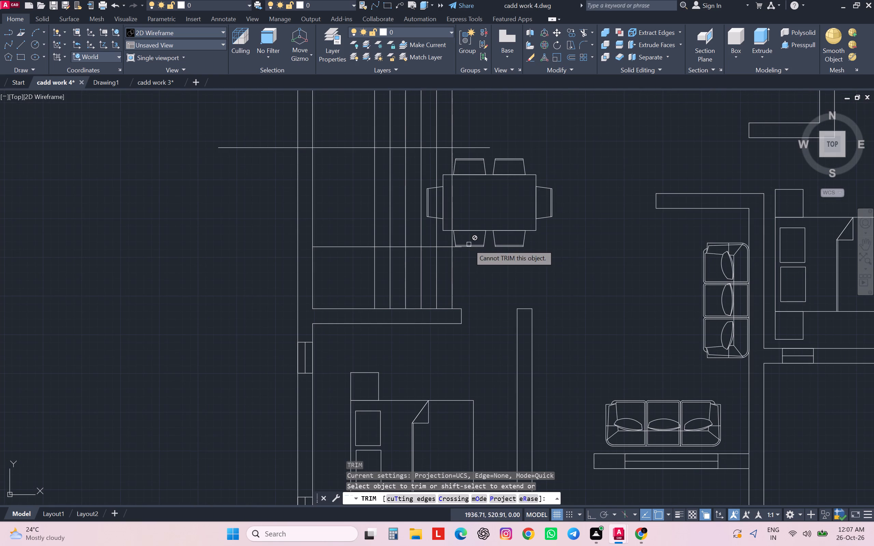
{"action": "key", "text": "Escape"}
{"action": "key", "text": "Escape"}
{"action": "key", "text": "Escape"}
Move the DINING table block southeast within the dining area, clear of the stair tread lines.
{"action": "left_click", "coordinate": [485, 227]}
{"action": "left_click_drag", "start_coordinate": [492, 265], "coordinate": [487, 267]}
{"action": "left_click", "coordinate": [553, 187]}
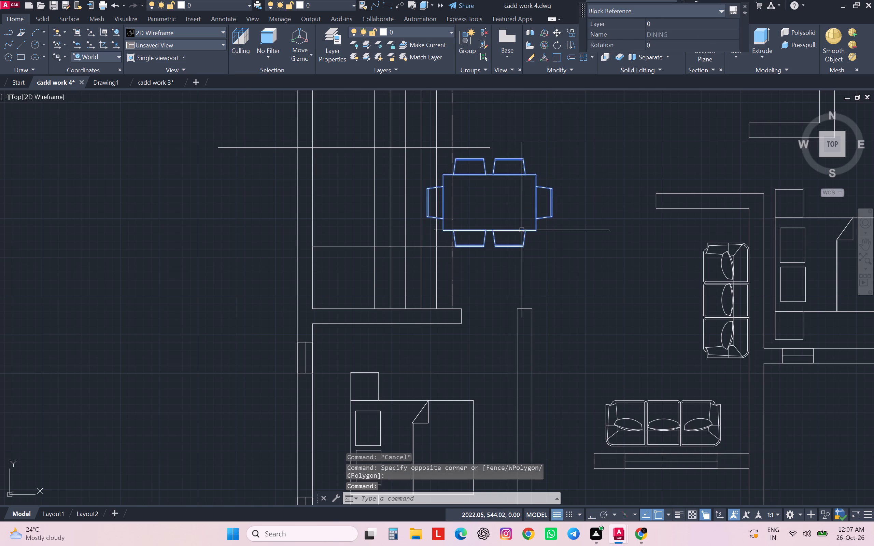
{"action": "key", "text": "m"}
{"action": "key", "text": "Return"}
{"action": "left_click", "coordinate": [515, 239]}
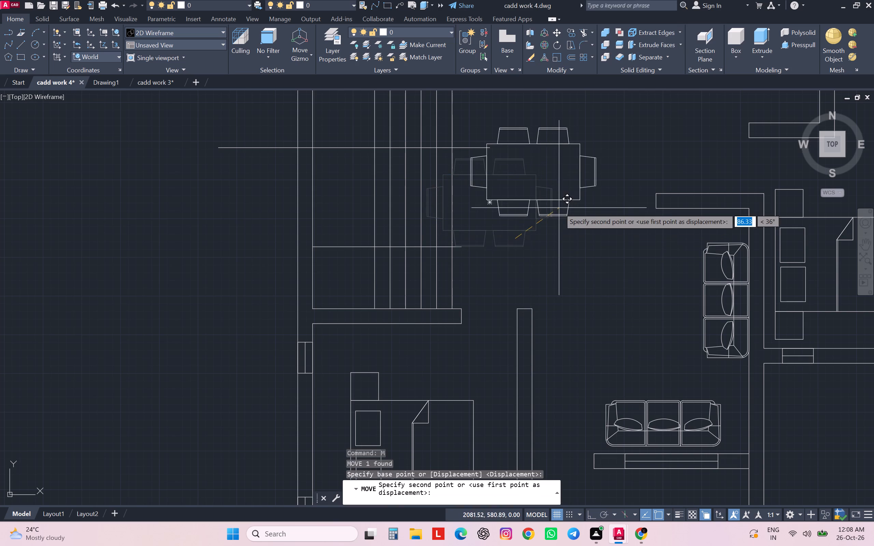
{"action": "left_click", "coordinate": [603, 278]}
{"action": "key", "text": "Escape"}
{"action": "key", "text": "Escape"}
{"action": "key", "text": "Escape"}
{"action": "key", "text": "Escape"}
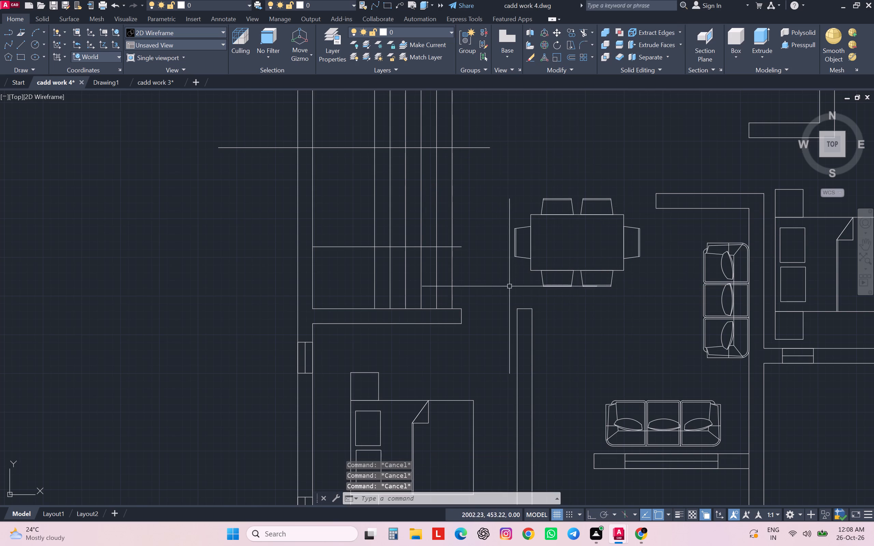
{"action": "key", "text": "Escape"}
Trim the five tread lines between the north and south stair flights with a fence across the gap.
{"action": "key", "text": "t"}
{"action": "key", "text": "r"}
{"action": "key", "text": "Return"}
{"action": "left_click", "coordinate": [462, 244]}
{"action": "left_click", "coordinate": [465, 220]}
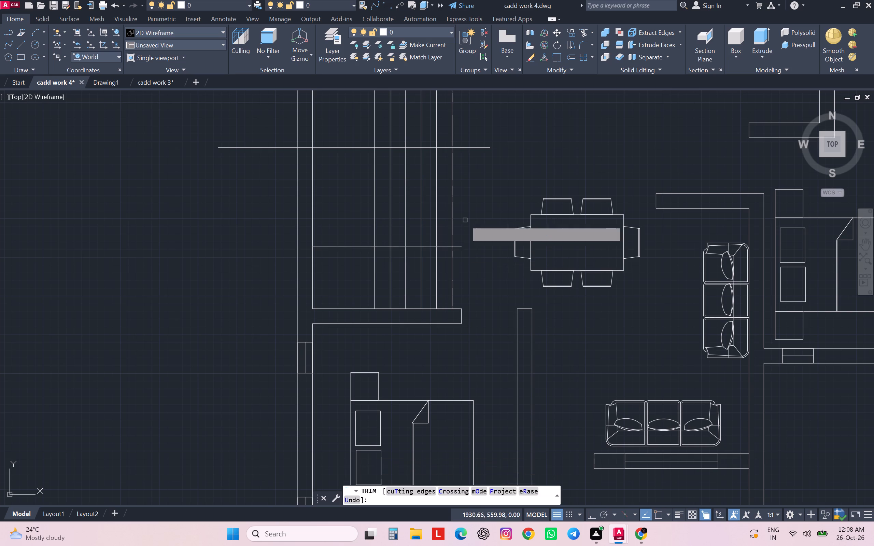
{"action": "left_click", "coordinate": [384, 220]}
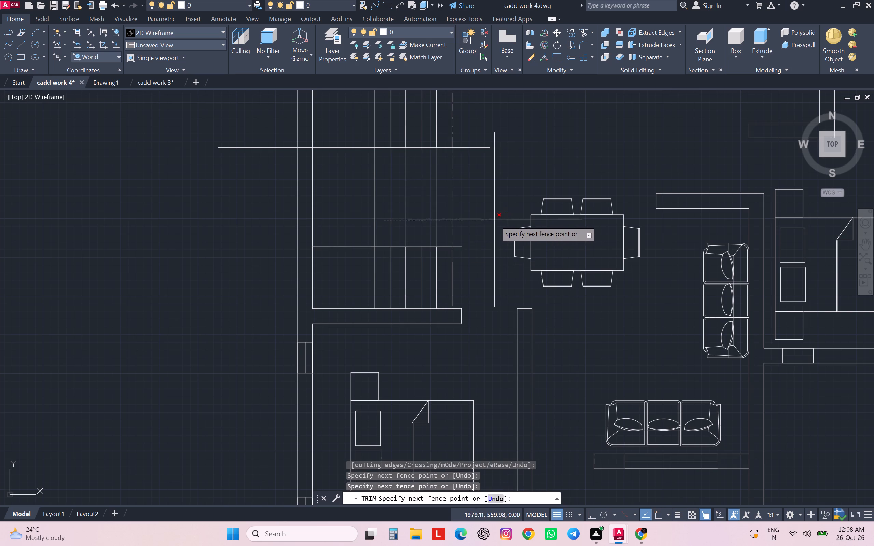
{"action": "left_click", "coordinate": [476, 217]}
{"action": "scroll", "coordinate": [476, 216], "scroll_direction": "down", "scroll_amount": 2}
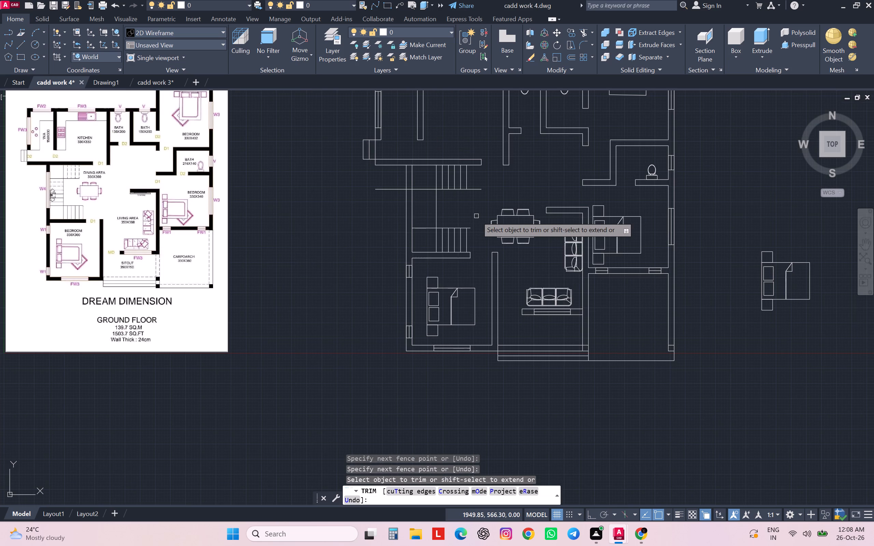
Remove the north flight's easternmost tread and trim the flight edge lines overhanging the outer treads and the west wall.
{"action": "middle_click_drag", "start_coordinate": [474, 214], "coordinate": [499, 238]}
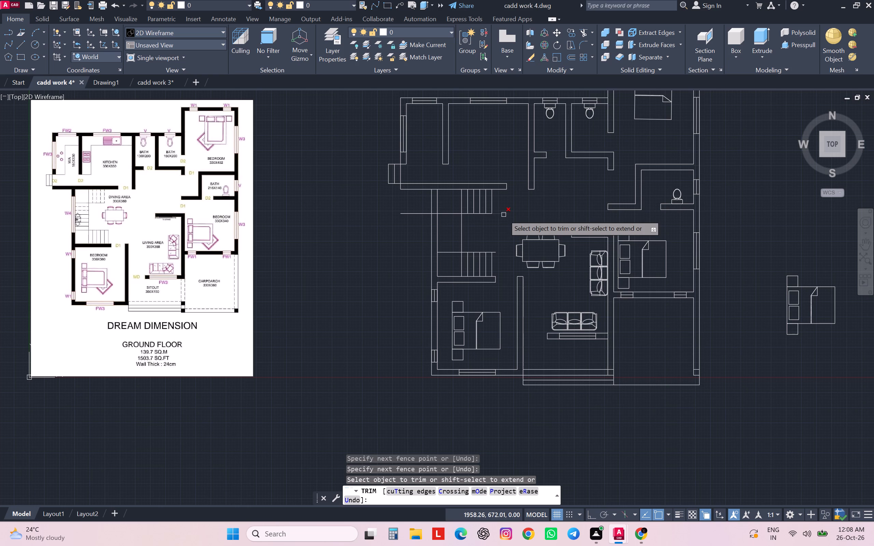
{"action": "left_click", "coordinate": [504, 215]}
{"action": "scroll", "coordinate": [100, 195], "scroll_direction": "up", "scroll_amount": 2}
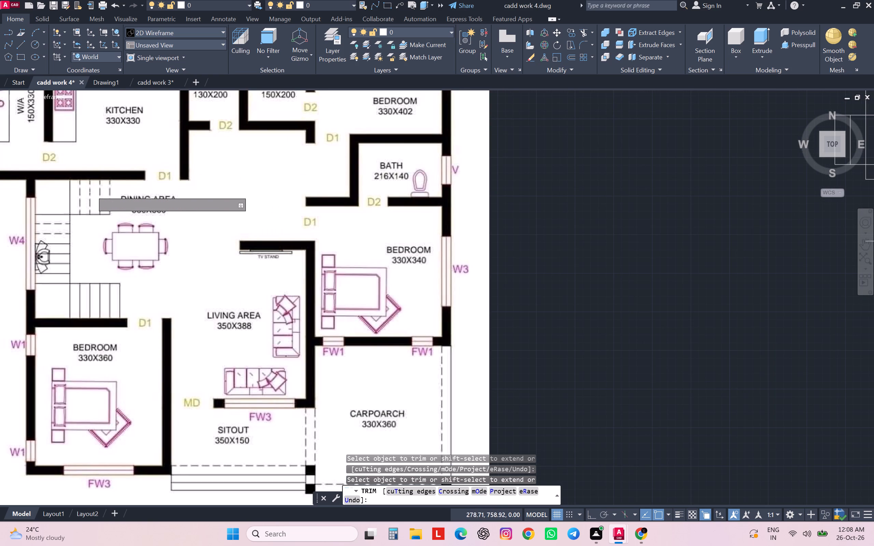
{"action": "scroll", "coordinate": [98, 193], "scroll_direction": "down", "scroll_amount": 3}
{"action": "scroll", "coordinate": [317, 201], "scroll_direction": "up", "scroll_amount": 2}
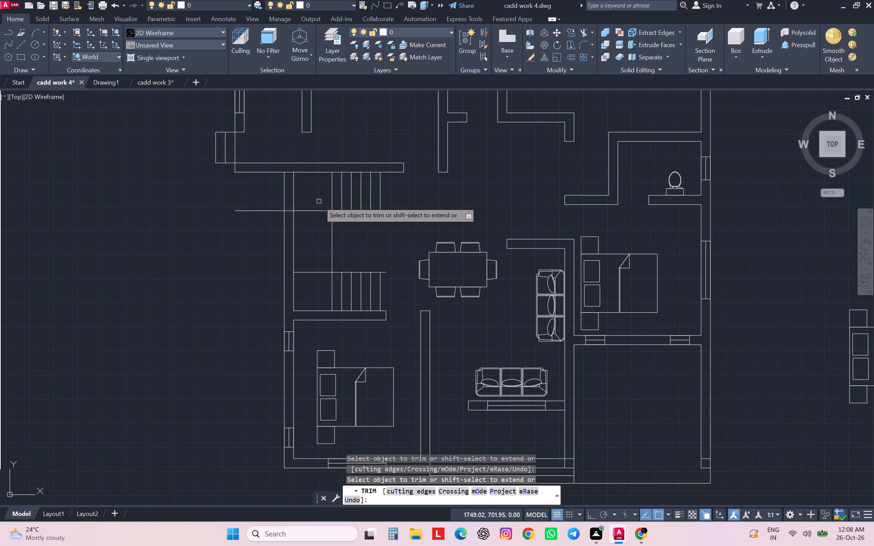
{"action": "left_click", "coordinate": [381, 199]}
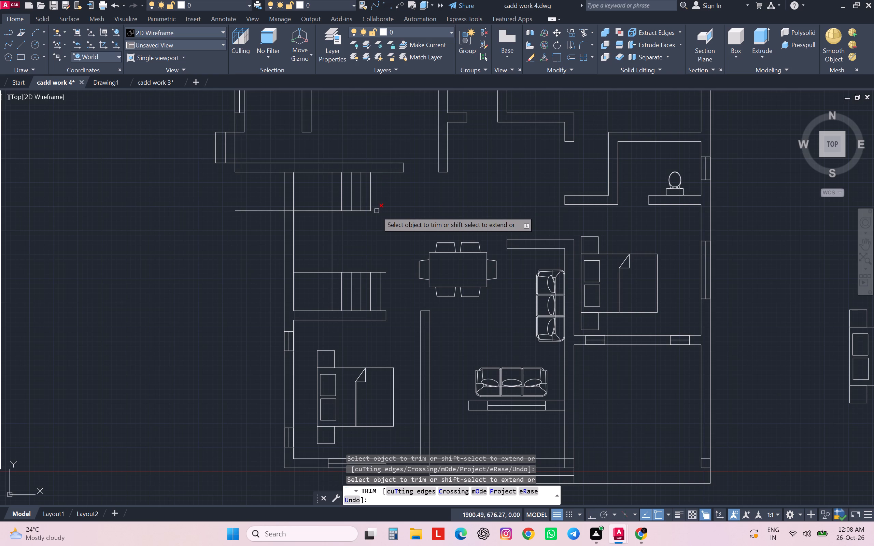
{"action": "left_click", "coordinate": [377, 211]}
{"action": "left_click", "coordinate": [289, 212]}
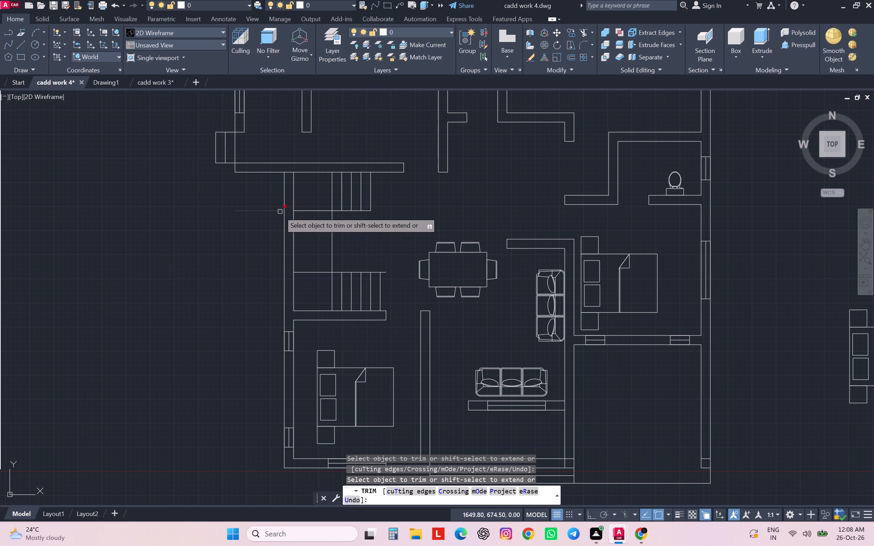
{"action": "left_click", "coordinate": [280, 212]}
{"action": "scroll", "coordinate": [343, 218], "scroll_direction": "down", "scroll_amount": 1}
{"action": "scroll", "coordinate": [370, 253], "scroll_direction": "up", "scroll_amount": 1}
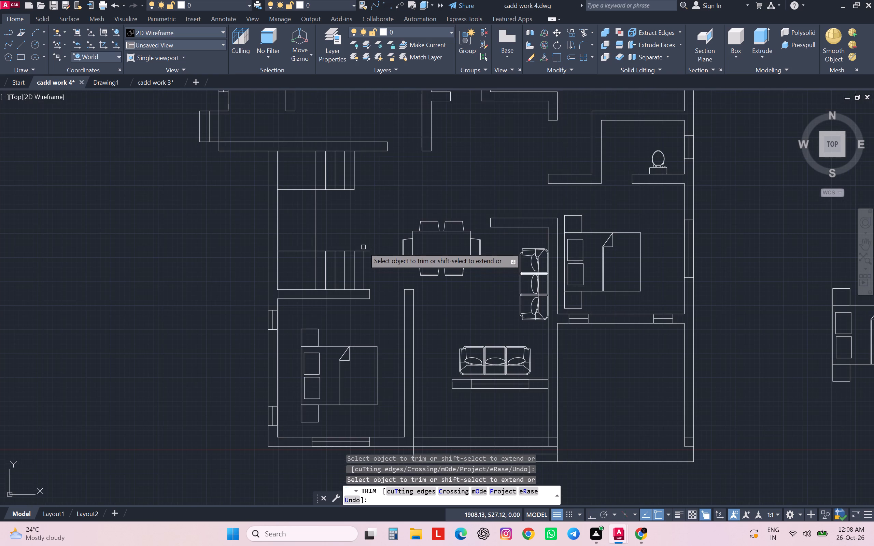
{"action": "left_click", "coordinate": [367, 250]}
{"action": "scroll", "coordinate": [369, 248], "scroll_direction": "down", "scroll_amount": 1}
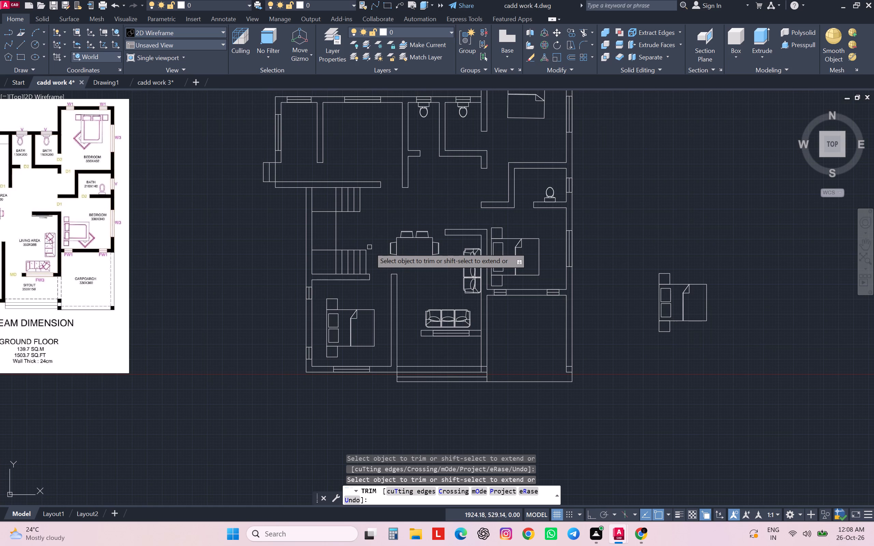
{"action": "middle_click_drag", "start_coordinate": [321, 246], "coordinate": [354, 246]}
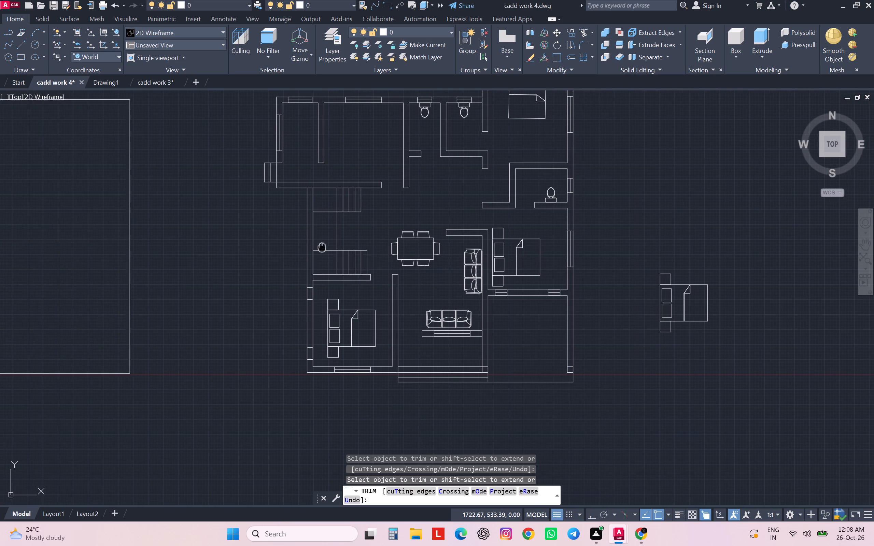
{"action": "middle_click_drag", "start_coordinate": [354, 246], "coordinate": [386, 252]}
{"action": "middle_click_drag", "start_coordinate": [389, 252], "coordinate": [433, 255]}
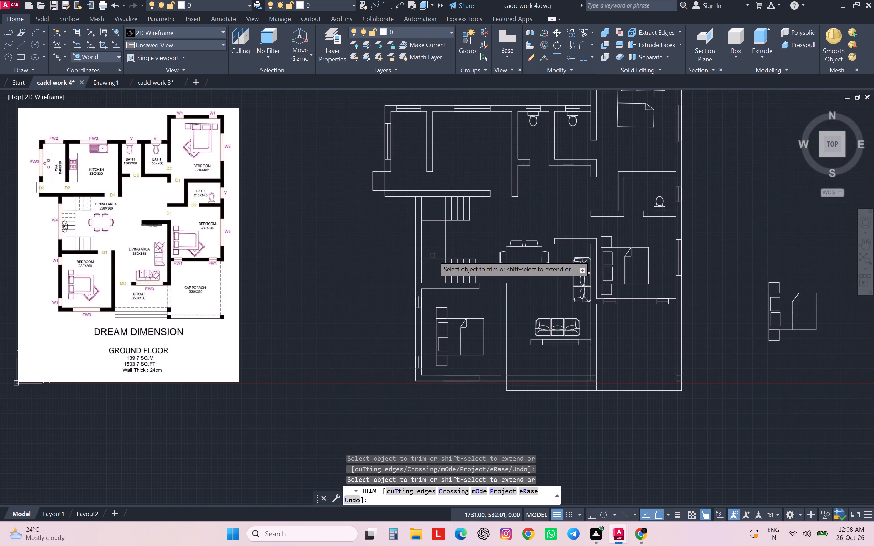
{"action": "key", "text": "Escape"}
{"action": "key", "text": "Escape"}
{"action": "key", "text": "Escape"}
{"action": "key", "text": "Escape"}
{"action": "key", "text": "Escape"}
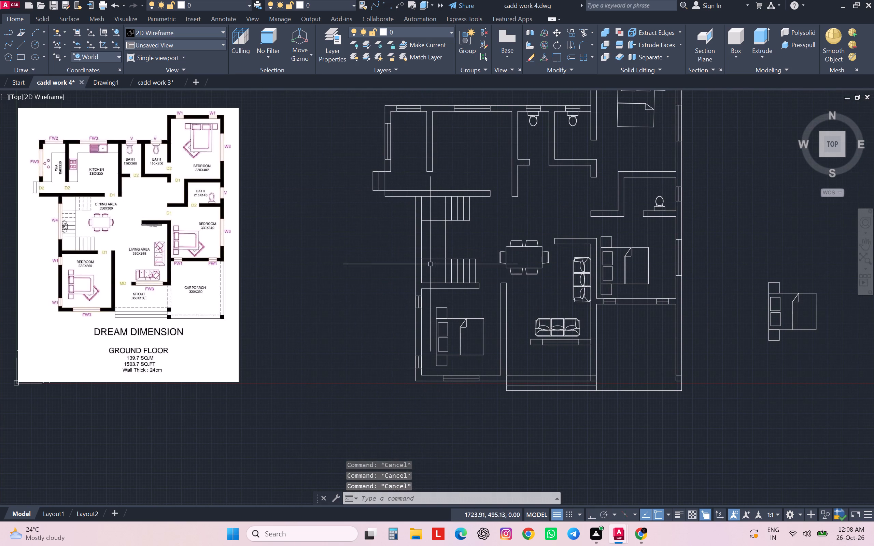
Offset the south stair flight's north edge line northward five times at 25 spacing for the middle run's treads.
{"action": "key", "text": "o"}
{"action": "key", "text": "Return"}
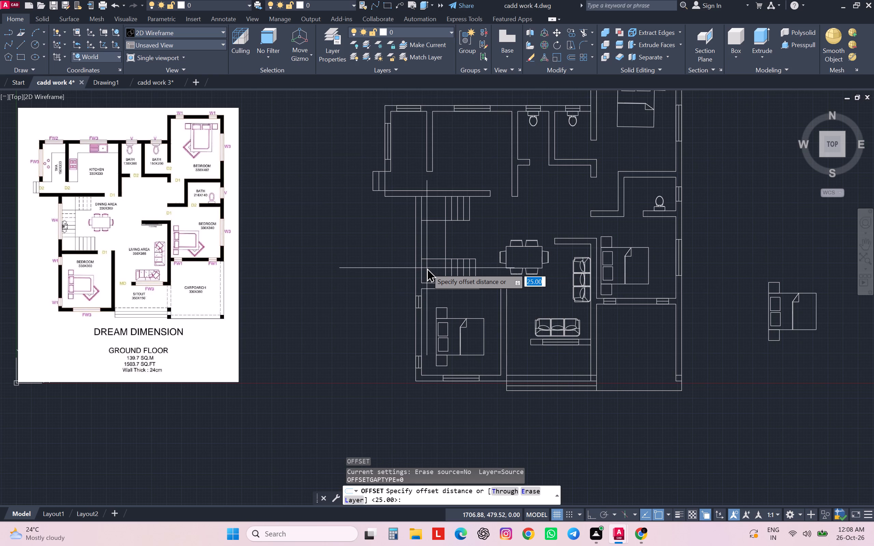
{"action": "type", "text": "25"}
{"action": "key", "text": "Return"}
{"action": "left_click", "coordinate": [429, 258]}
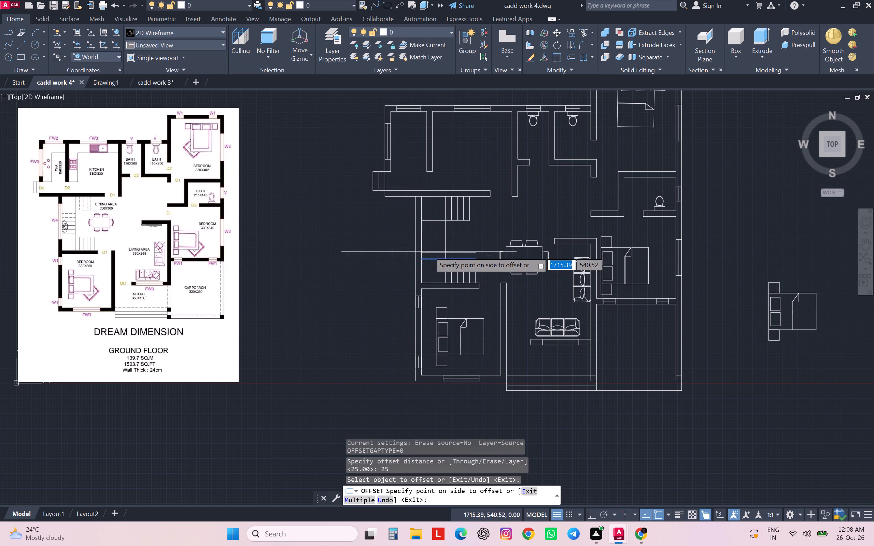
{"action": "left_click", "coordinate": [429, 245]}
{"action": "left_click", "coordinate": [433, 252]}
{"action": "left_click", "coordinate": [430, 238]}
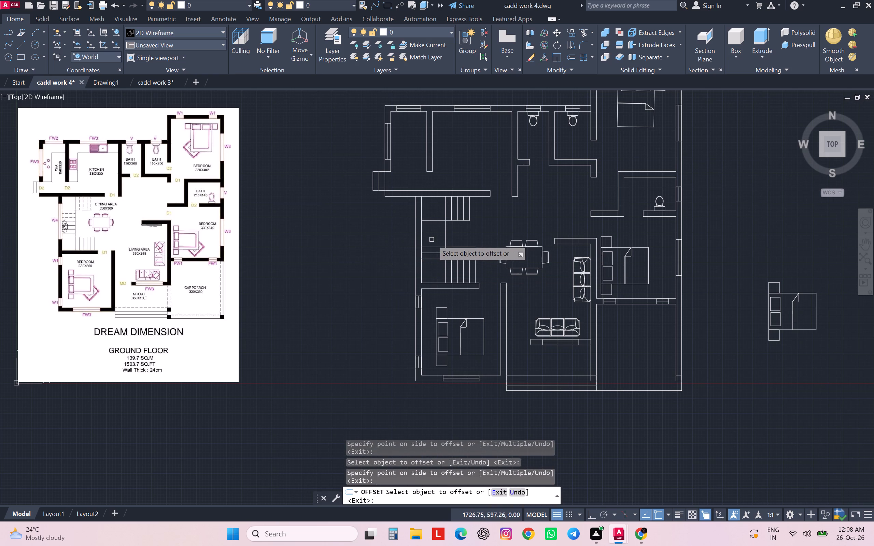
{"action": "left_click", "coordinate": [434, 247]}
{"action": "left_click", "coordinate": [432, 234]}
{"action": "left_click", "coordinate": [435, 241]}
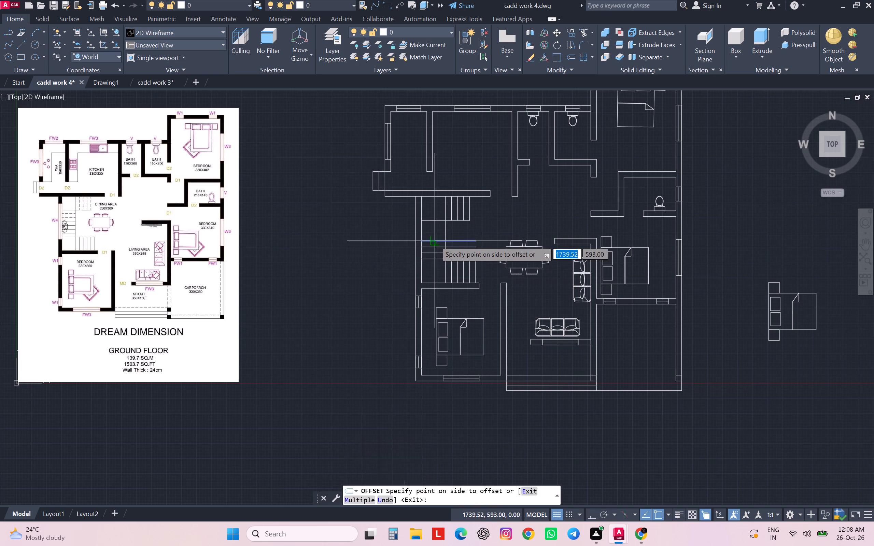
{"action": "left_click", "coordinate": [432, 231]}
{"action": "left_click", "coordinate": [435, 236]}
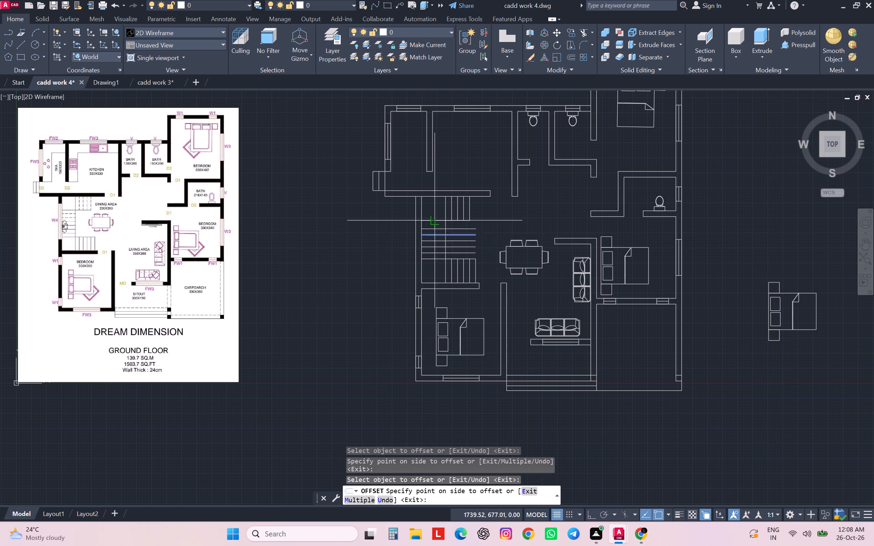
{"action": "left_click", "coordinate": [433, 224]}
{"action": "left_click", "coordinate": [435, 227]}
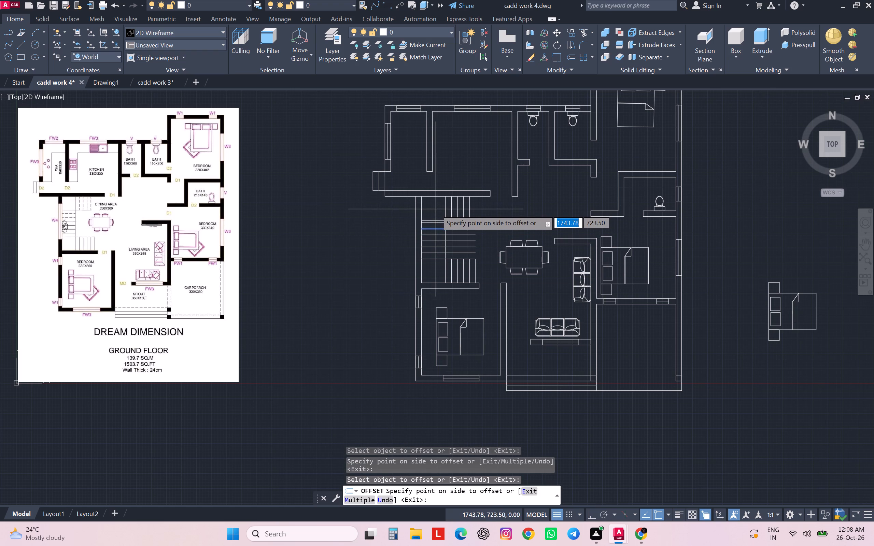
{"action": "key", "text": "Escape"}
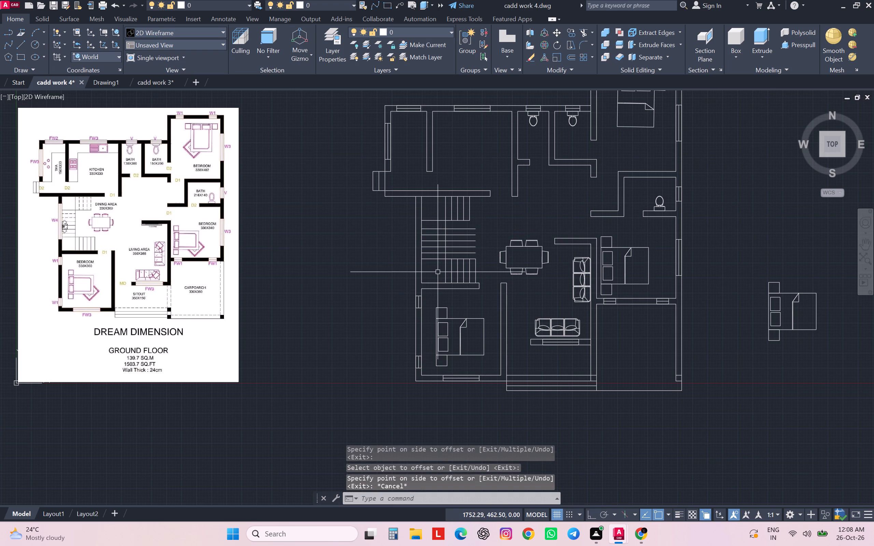
Compare the drawn staircase with the dining area staircase in the reference plan, checking the treads of each run.
{"action": "scroll", "coordinate": [437, 262], "scroll_direction": "up", "scroll_amount": 1}
{"action": "middle_click_drag", "start_coordinate": [420, 264], "coordinate": [439, 261]}
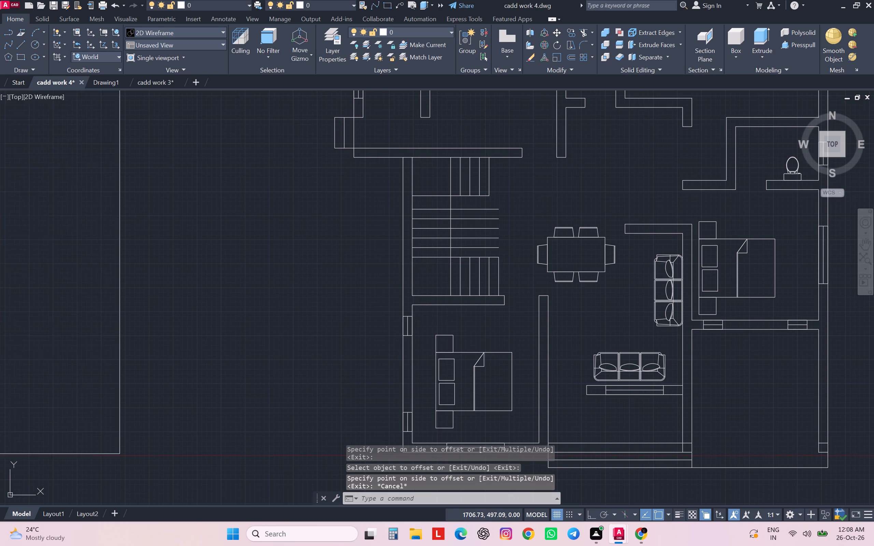
{"action": "middle_click_drag", "start_coordinate": [439, 261], "coordinate": [506, 250]}
{"action": "scroll", "coordinate": [408, 267], "scroll_direction": "down", "scroll_amount": 1}
{"action": "scroll", "coordinate": [100, 226], "scroll_direction": "up", "scroll_amount": 1}
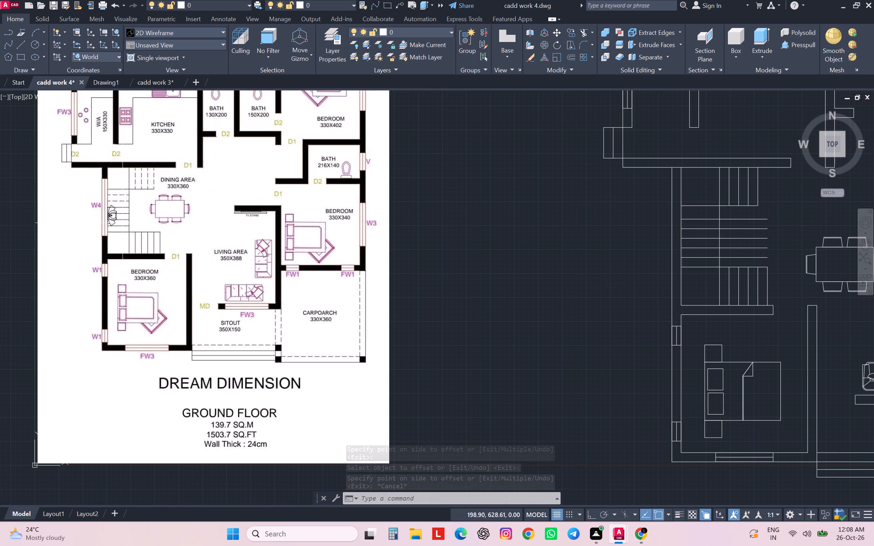
{"action": "scroll", "coordinate": [126, 221], "scroll_direction": "up", "scroll_amount": 4}
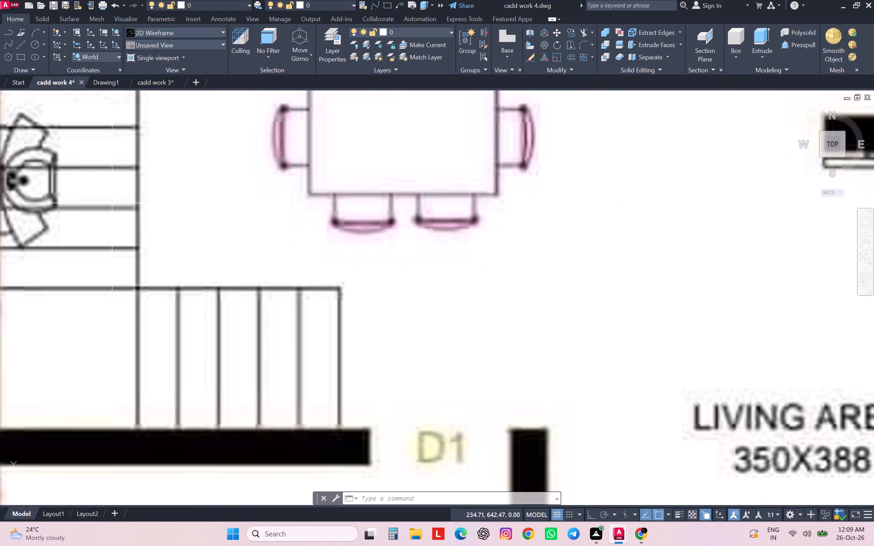
{"action": "middle_click_drag", "start_coordinate": [115, 170], "coordinate": [135, 271]}
{"action": "scroll", "coordinate": [135, 268], "scroll_direction": "down", "scroll_amount": 2}
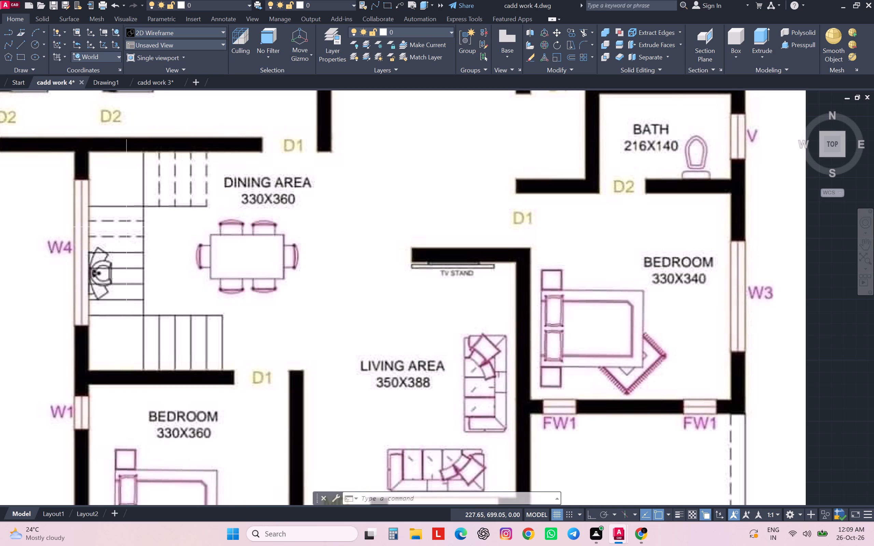
{"action": "scroll", "coordinate": [175, 231], "scroll_direction": "down", "scroll_amount": 2}
{"action": "scroll", "coordinate": [434, 287], "scroll_direction": "down", "scroll_amount": 1}
{"action": "middle_click_drag", "start_coordinate": [432, 286], "coordinate": [423, 285]}
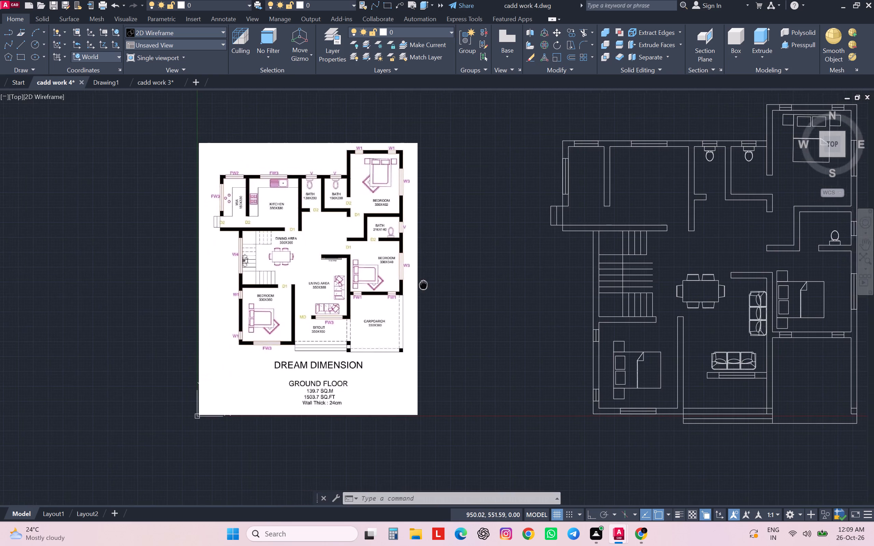
{"action": "middle_click_drag", "start_coordinate": [423, 285], "coordinate": [309, 286]}
{"action": "scroll", "coordinate": [478, 315], "scroll_direction": "up", "scroll_amount": 1}
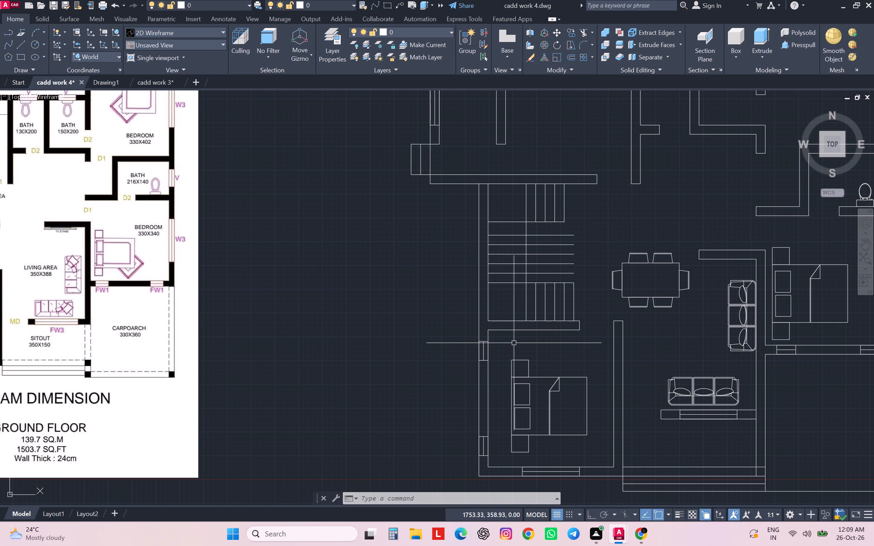
{"action": "scroll", "coordinate": [509, 348], "scroll_direction": "down", "scroll_amount": 2}
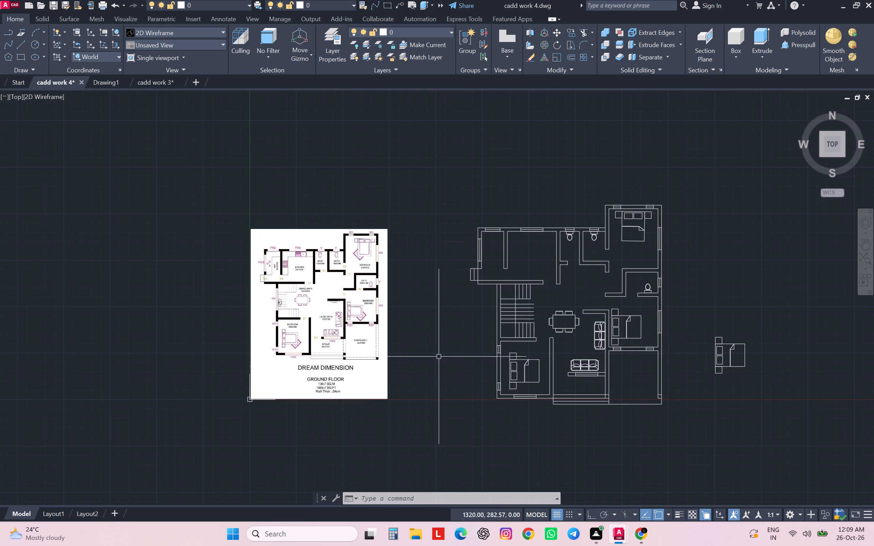
{"action": "scroll", "coordinate": [371, 338], "scroll_direction": "up", "scroll_amount": 2}
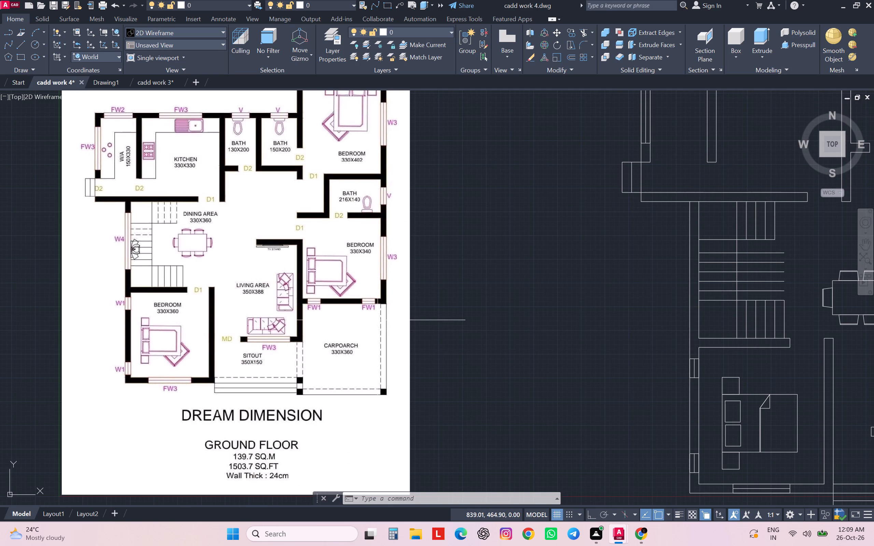
{"action": "scroll", "coordinate": [378, 320], "scroll_direction": "down", "scroll_amount": 1}
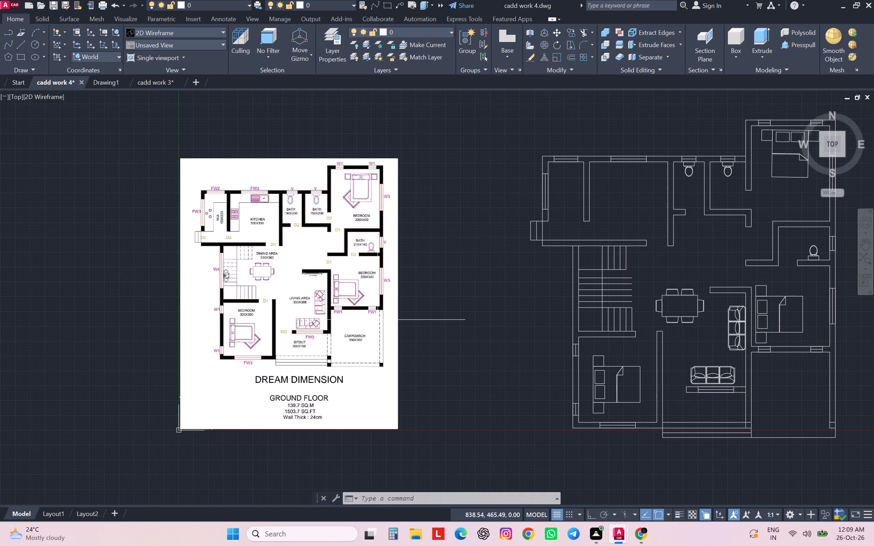
{"action": "scroll", "coordinate": [599, 379], "scroll_direction": "down", "scroll_amount": 1}
{"action": "middle_click_drag", "start_coordinate": [599, 379], "coordinate": [508, 362]}
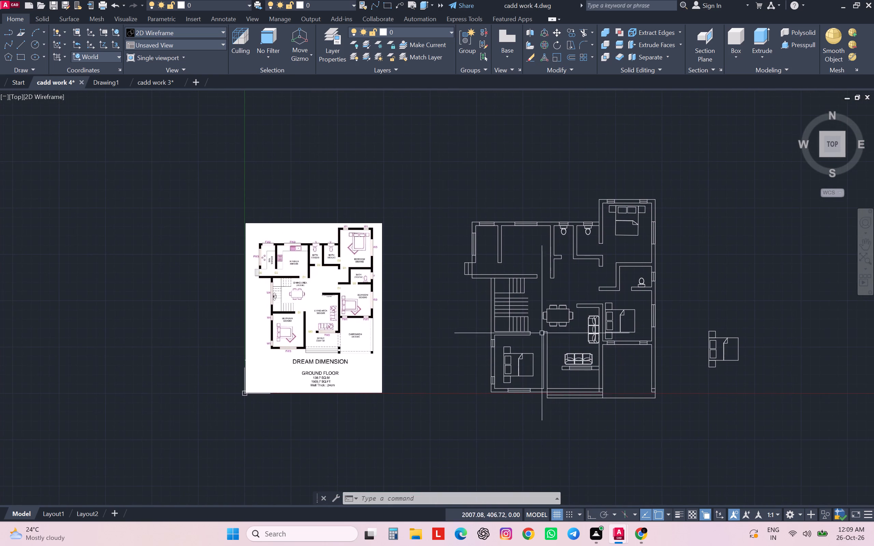
{"action": "scroll", "coordinate": [534, 333], "scroll_direction": "up", "scroll_amount": 2}
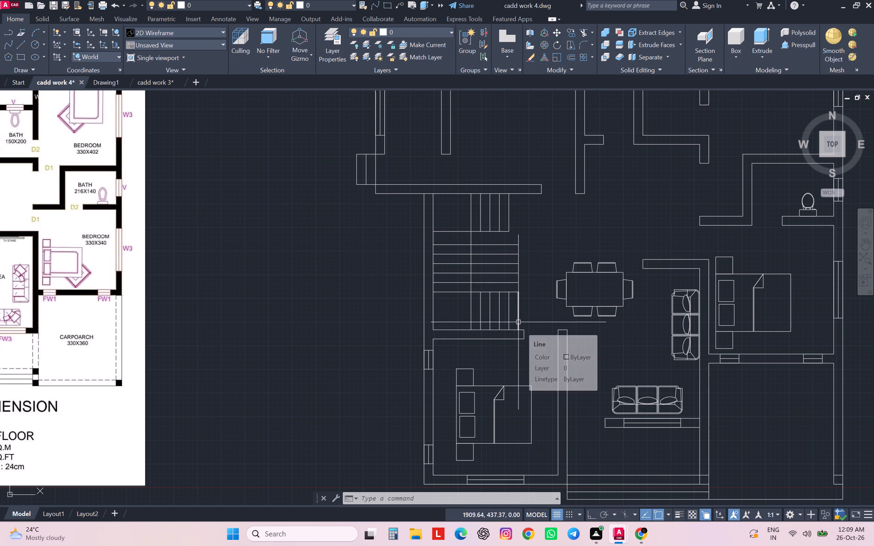
Trim away the south stair flight's four inner tread lines with a fence, keeping its outer edges.
{"action": "key", "text": "Escape"}
{"action": "key", "text": "Escape"}
{"action": "key", "text": "Escape"}
{"action": "key", "text": "Escape"}
{"action": "key", "text": "t"}
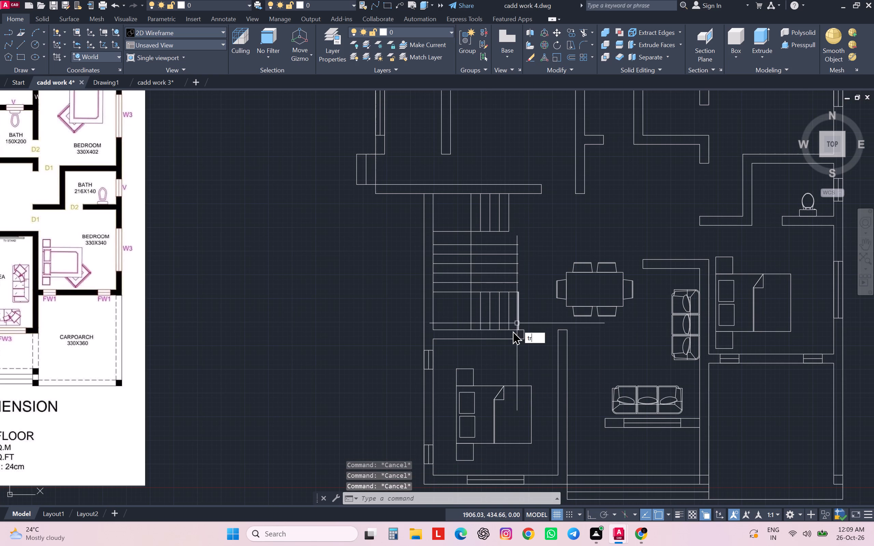
{"action": "key", "text": "r"}
{"action": "key", "text": "Return"}
{"action": "scroll", "coordinate": [513, 338], "scroll_direction": "up", "scroll_amount": 1}
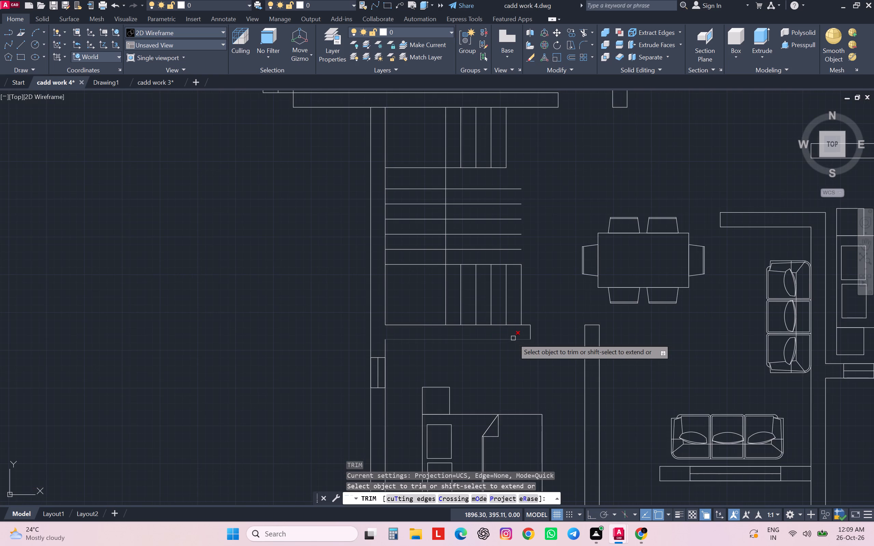
{"action": "left_click", "coordinate": [510, 314]}
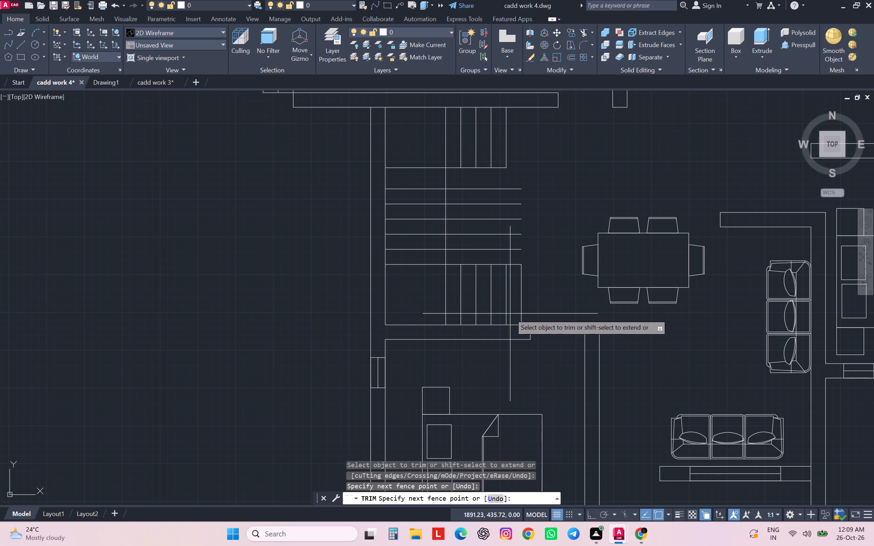
{"action": "left_click", "coordinate": [456, 312]}
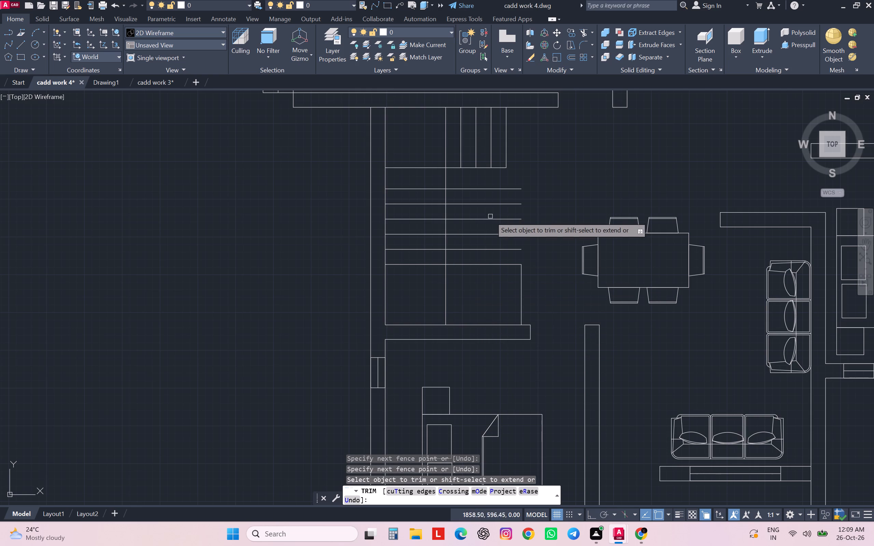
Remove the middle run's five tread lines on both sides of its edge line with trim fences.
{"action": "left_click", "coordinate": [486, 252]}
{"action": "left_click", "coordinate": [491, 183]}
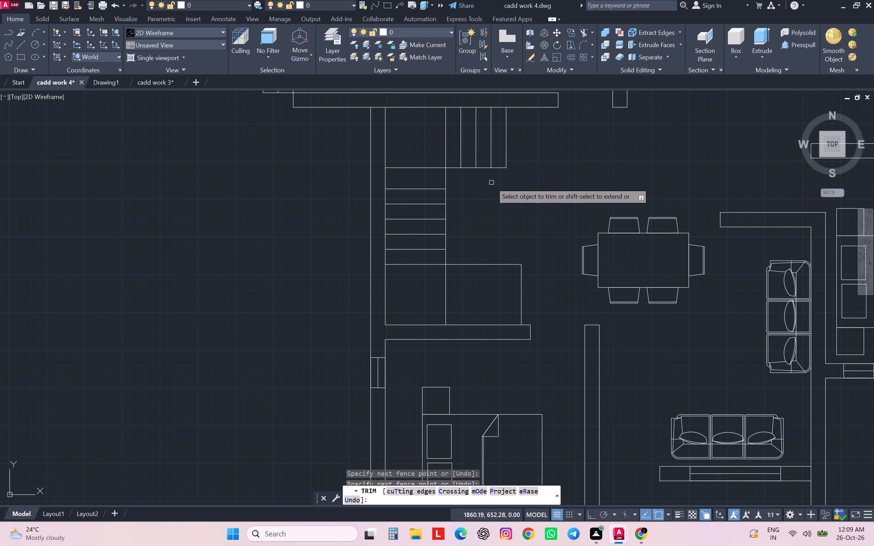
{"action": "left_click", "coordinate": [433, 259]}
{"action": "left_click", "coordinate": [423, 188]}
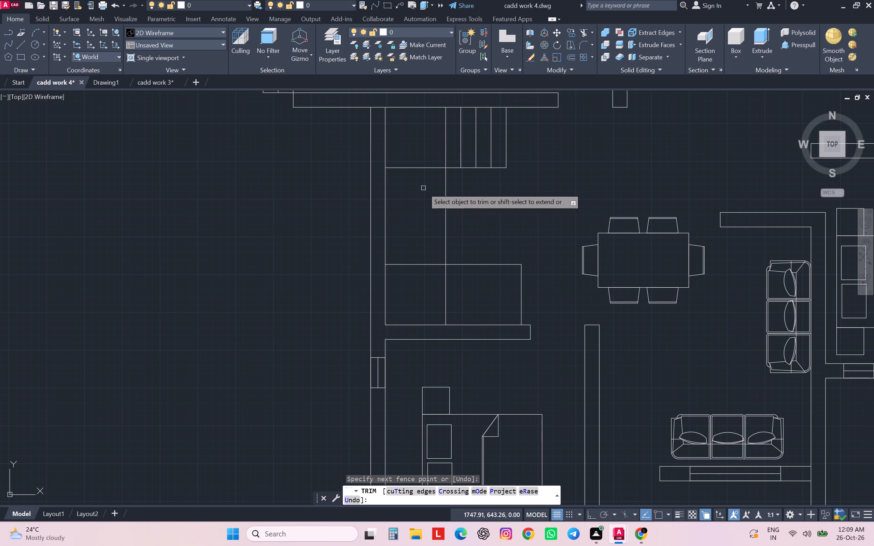
Trim away the north stair flight's four tread lines with a fence, keeping only its easternmost edge.
{"action": "middle_click_drag", "start_coordinate": [427, 189], "coordinate": [429, 245]}
{"action": "left_click_drag", "start_coordinate": [438, 213], "coordinate": [442, 213]}
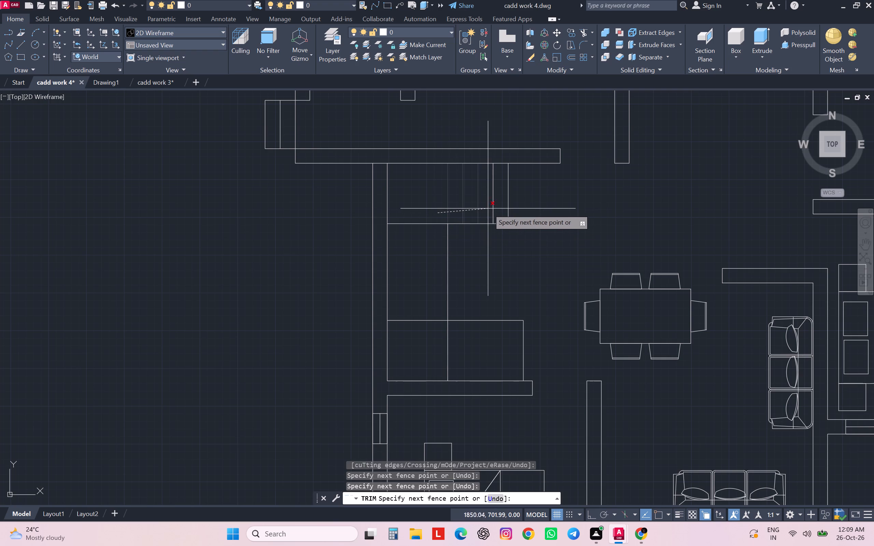
{"action": "left_click", "coordinate": [496, 209]}
{"action": "key", "text": "Escape"}
{"action": "key", "text": "Escape"}
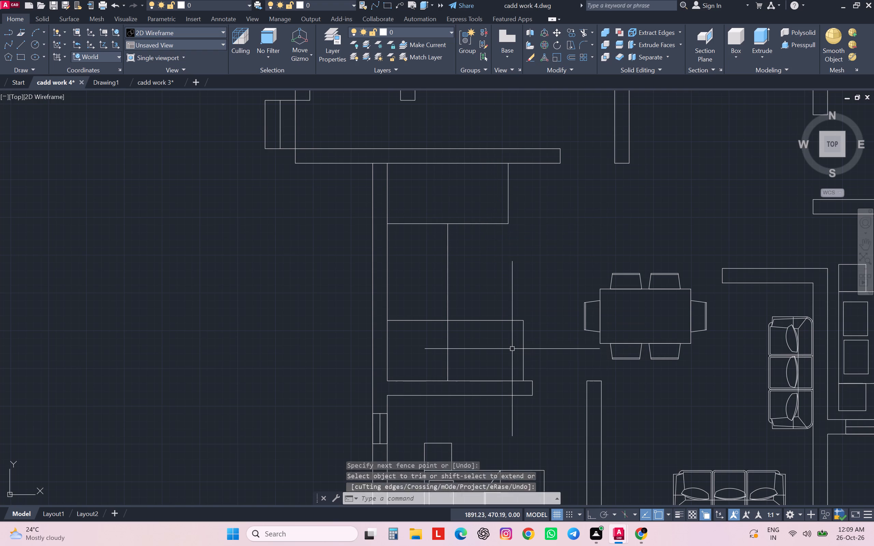
{"action": "key", "text": "Escape"}
{"action": "key", "text": "Escape"}
{"action": "key", "text": "Escape"}
Offset the south flight's east edge line westward five times at 24 spacing to redraw its treads.
{"action": "key", "text": "o"}
{"action": "key", "text": "Return"}
{"action": "type", "text": "24"}
{"action": "key", "text": "Return"}
{"action": "left_click", "coordinate": [523, 361]}
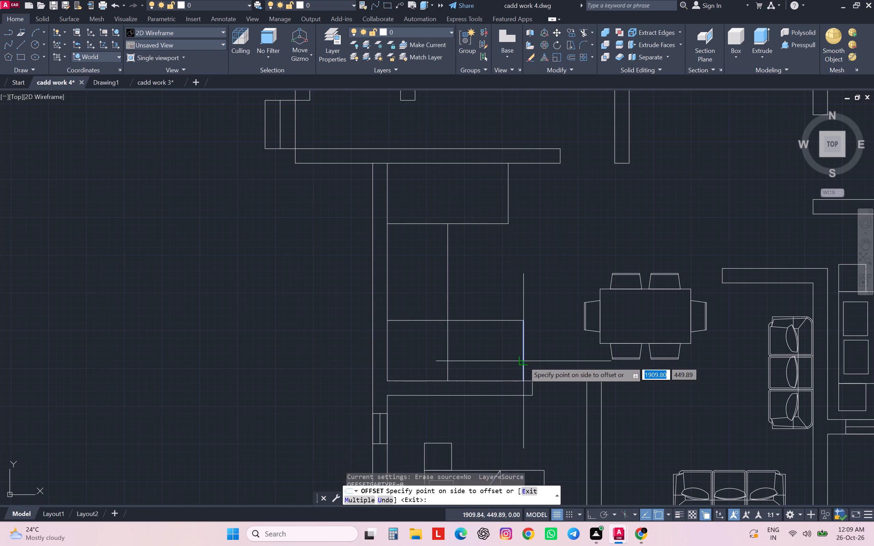
{"action": "left_click", "coordinate": [503, 356]}
{"action": "left_click", "coordinate": [510, 359]}
{"action": "left_click", "coordinate": [490, 353]}
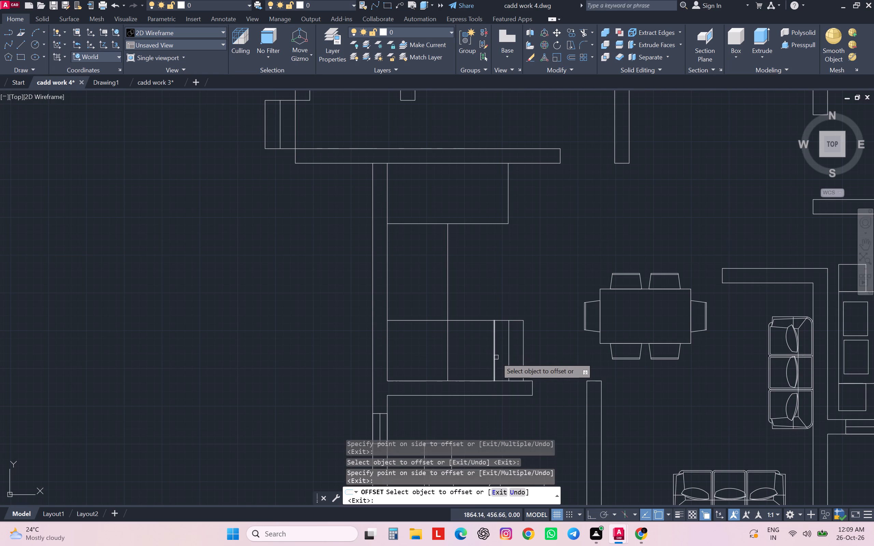
{"action": "left_click", "coordinate": [496, 357]}
{"action": "left_click", "coordinate": [471, 358]}
{"action": "left_click", "coordinate": [480, 364]}
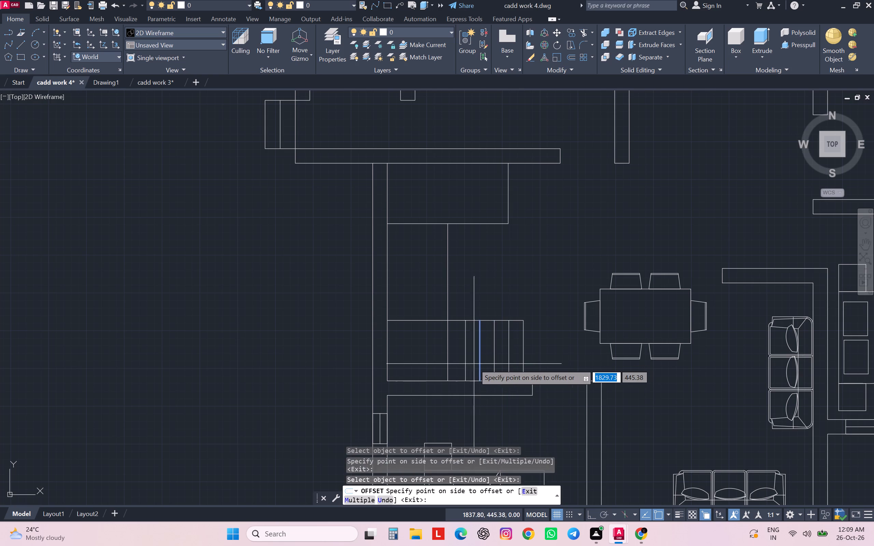
{"action": "left_click", "coordinate": [454, 364]}
{"action": "left_click", "coordinate": [465, 364]}
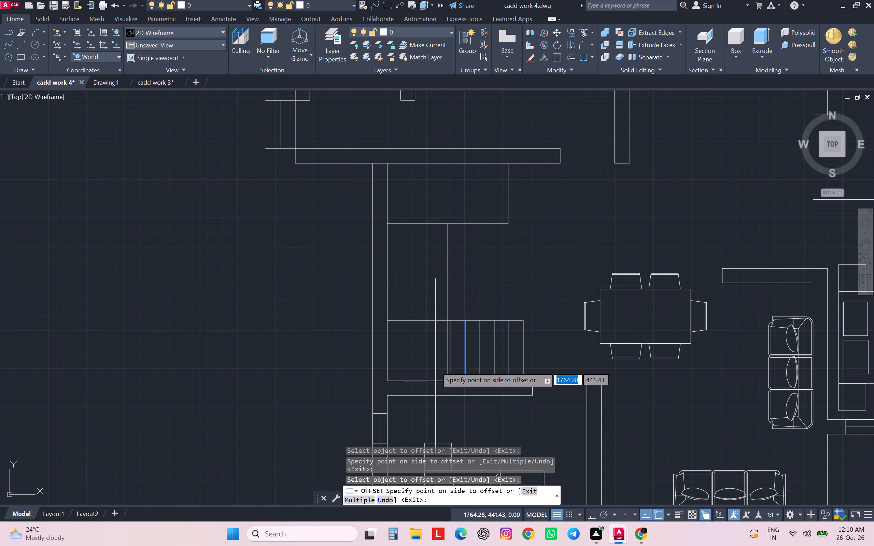
{"action": "left_click", "coordinate": [435, 366]}
{"action": "key", "text": "Escape"}
{"action": "key", "text": "Escape"}
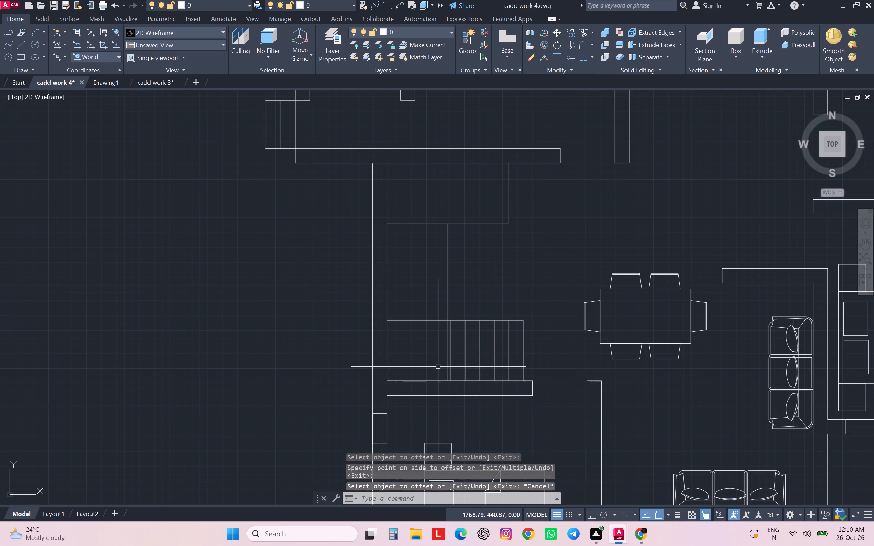
{"action": "key", "text": "Escape"}
{"action": "key", "text": "Escape"}
{"action": "key", "text": "Escape"}
Extend the south flight's westernmost new tread up to the north flight and trim away the old middle run edge line beside it.
{"action": "key", "text": "t"}
{"action": "key", "text": "r"}
{"action": "key", "text": "Return"}
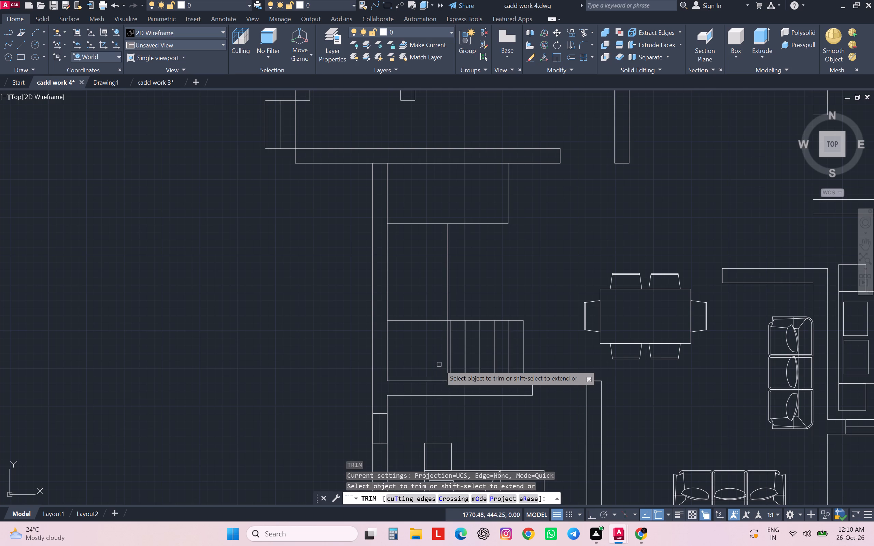
{"action": "left_click", "coordinate": [452, 338], "text": "shift"}
{"action": "left_click", "coordinate": [448, 343]}
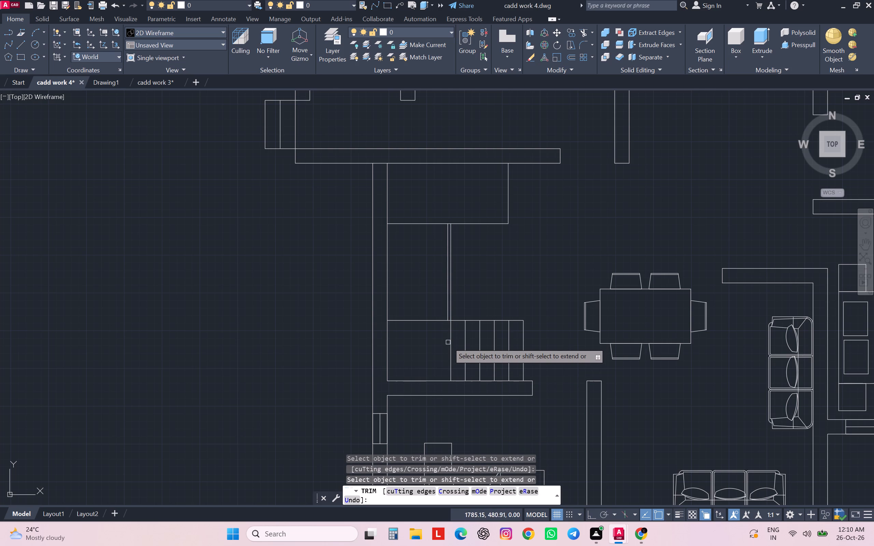
{"action": "left_click", "coordinate": [447, 315]}
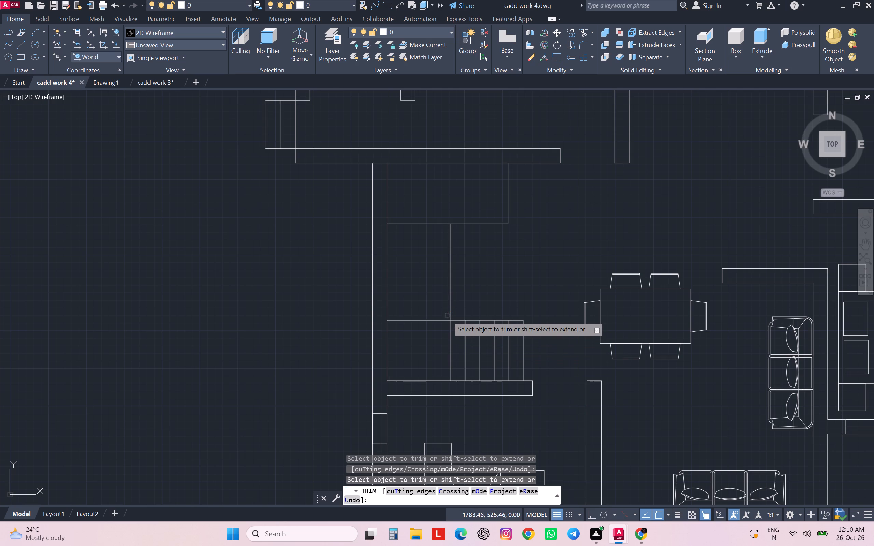
{"action": "key", "text": "Escape"}
{"action": "key", "text": "Escape"}
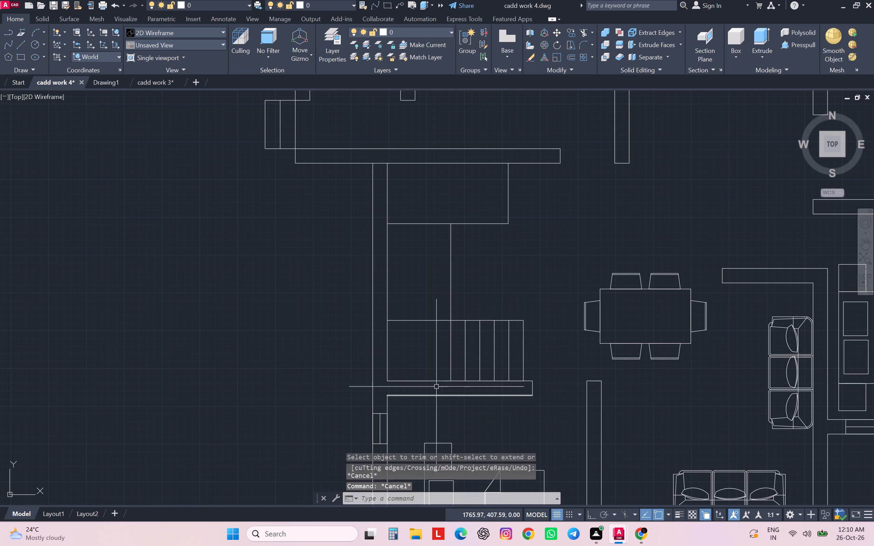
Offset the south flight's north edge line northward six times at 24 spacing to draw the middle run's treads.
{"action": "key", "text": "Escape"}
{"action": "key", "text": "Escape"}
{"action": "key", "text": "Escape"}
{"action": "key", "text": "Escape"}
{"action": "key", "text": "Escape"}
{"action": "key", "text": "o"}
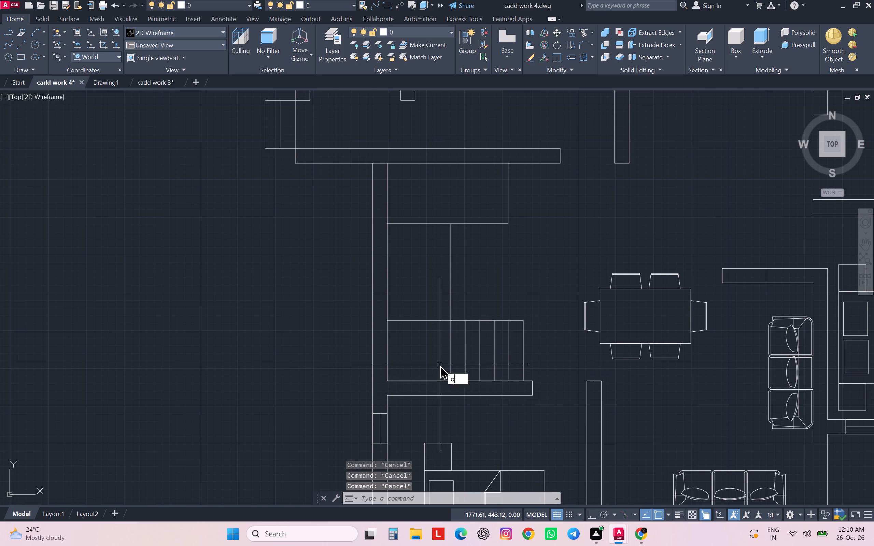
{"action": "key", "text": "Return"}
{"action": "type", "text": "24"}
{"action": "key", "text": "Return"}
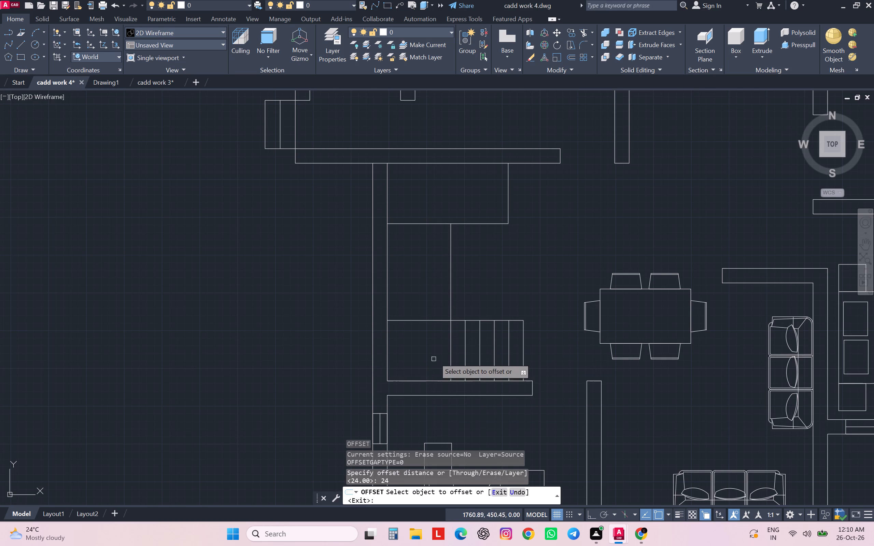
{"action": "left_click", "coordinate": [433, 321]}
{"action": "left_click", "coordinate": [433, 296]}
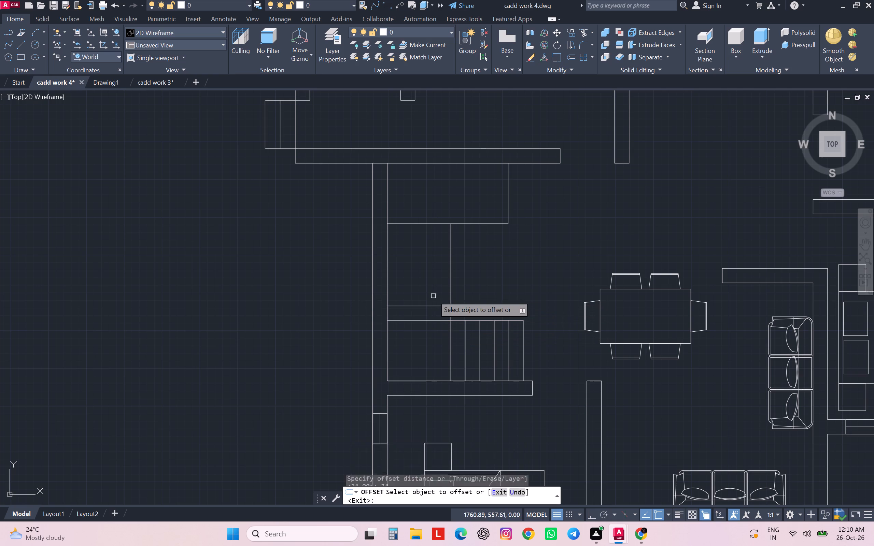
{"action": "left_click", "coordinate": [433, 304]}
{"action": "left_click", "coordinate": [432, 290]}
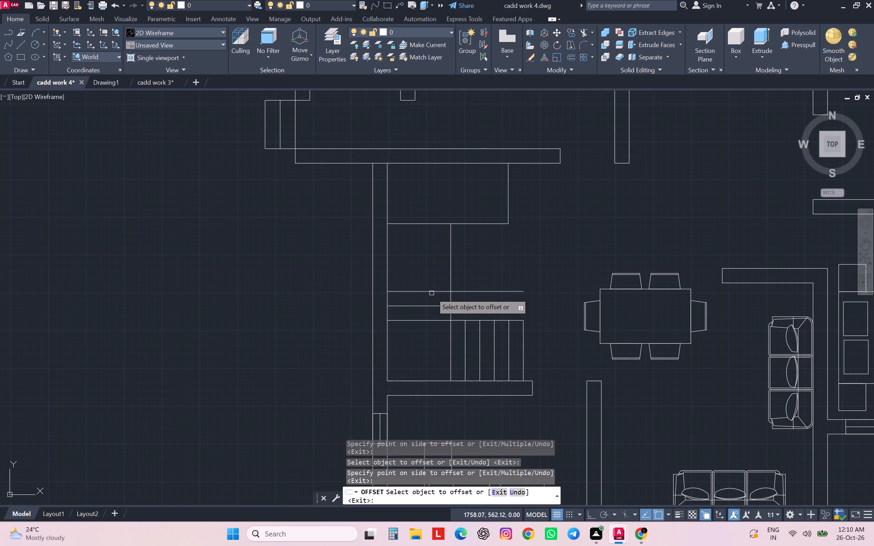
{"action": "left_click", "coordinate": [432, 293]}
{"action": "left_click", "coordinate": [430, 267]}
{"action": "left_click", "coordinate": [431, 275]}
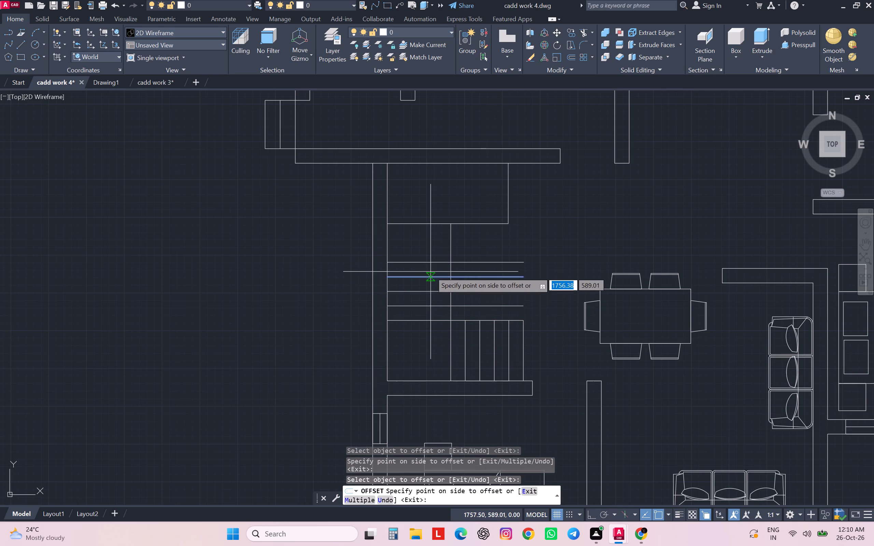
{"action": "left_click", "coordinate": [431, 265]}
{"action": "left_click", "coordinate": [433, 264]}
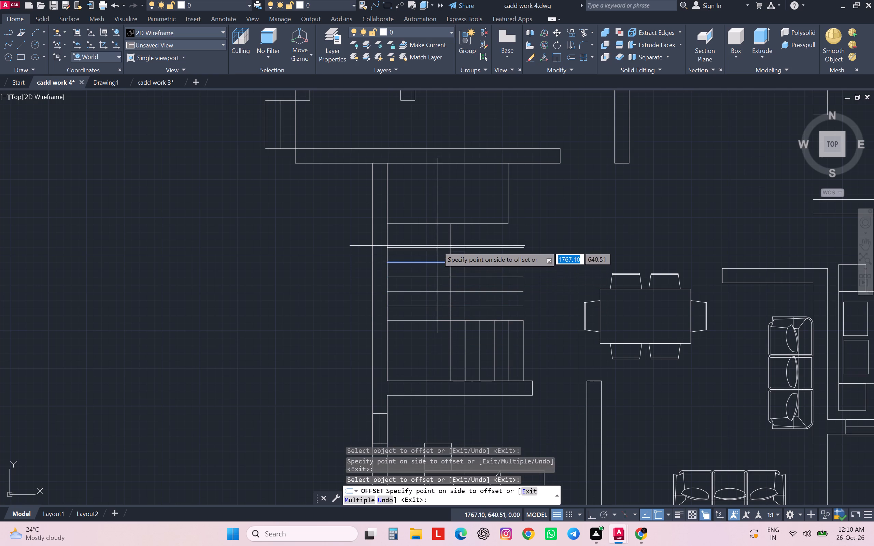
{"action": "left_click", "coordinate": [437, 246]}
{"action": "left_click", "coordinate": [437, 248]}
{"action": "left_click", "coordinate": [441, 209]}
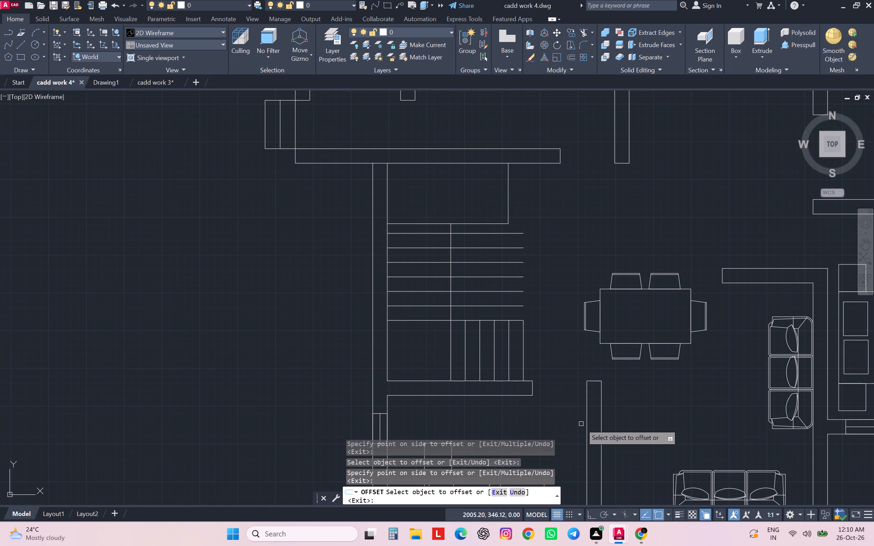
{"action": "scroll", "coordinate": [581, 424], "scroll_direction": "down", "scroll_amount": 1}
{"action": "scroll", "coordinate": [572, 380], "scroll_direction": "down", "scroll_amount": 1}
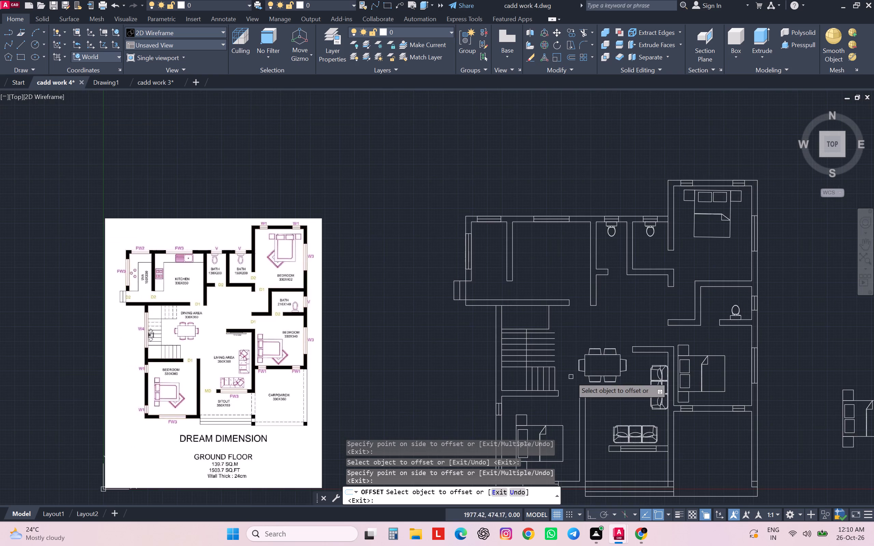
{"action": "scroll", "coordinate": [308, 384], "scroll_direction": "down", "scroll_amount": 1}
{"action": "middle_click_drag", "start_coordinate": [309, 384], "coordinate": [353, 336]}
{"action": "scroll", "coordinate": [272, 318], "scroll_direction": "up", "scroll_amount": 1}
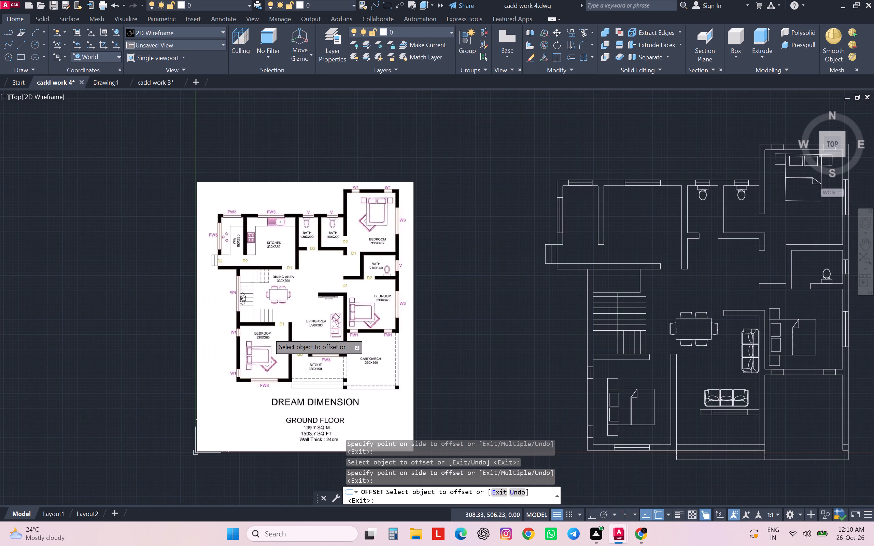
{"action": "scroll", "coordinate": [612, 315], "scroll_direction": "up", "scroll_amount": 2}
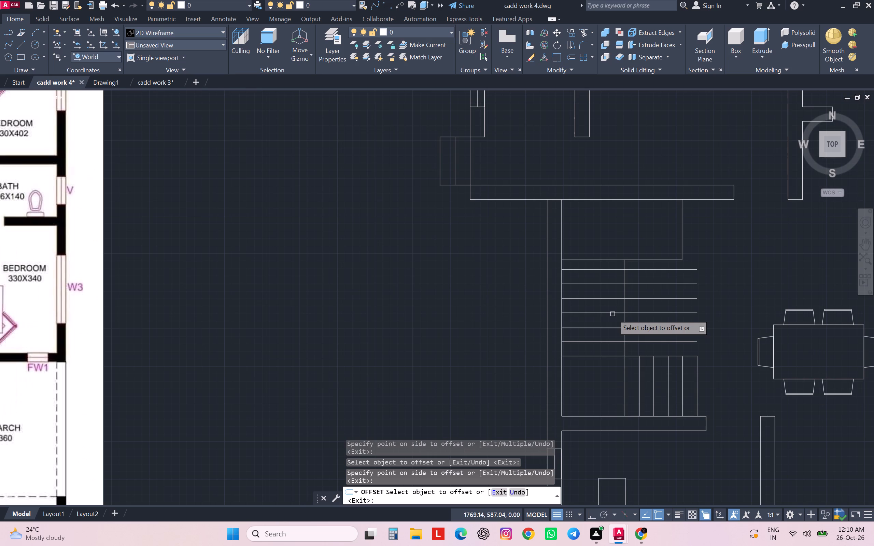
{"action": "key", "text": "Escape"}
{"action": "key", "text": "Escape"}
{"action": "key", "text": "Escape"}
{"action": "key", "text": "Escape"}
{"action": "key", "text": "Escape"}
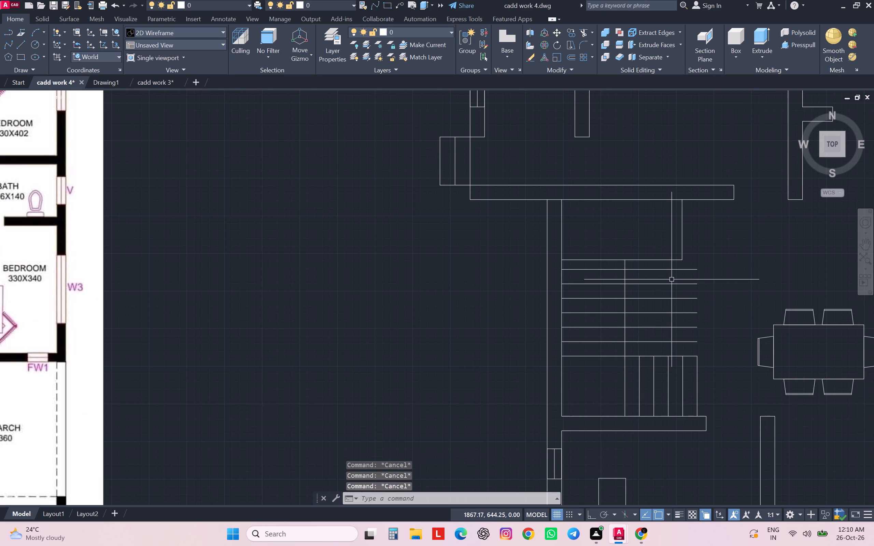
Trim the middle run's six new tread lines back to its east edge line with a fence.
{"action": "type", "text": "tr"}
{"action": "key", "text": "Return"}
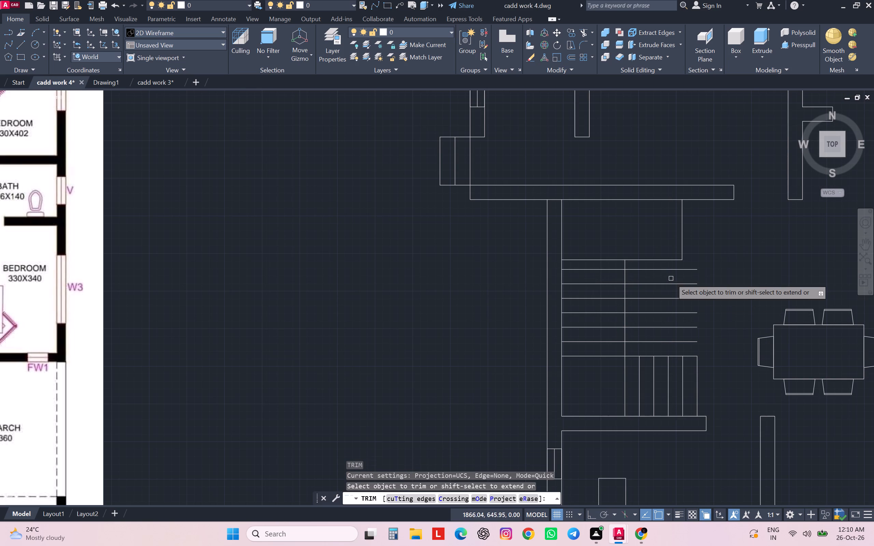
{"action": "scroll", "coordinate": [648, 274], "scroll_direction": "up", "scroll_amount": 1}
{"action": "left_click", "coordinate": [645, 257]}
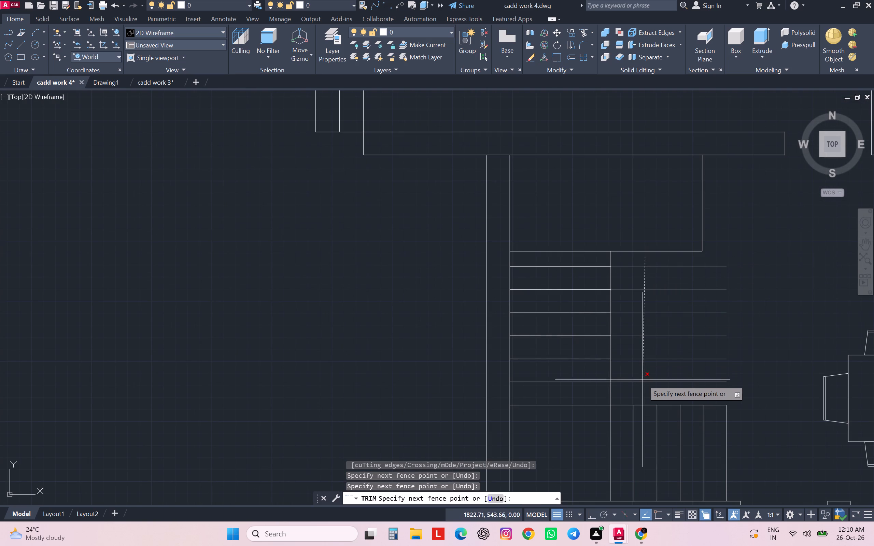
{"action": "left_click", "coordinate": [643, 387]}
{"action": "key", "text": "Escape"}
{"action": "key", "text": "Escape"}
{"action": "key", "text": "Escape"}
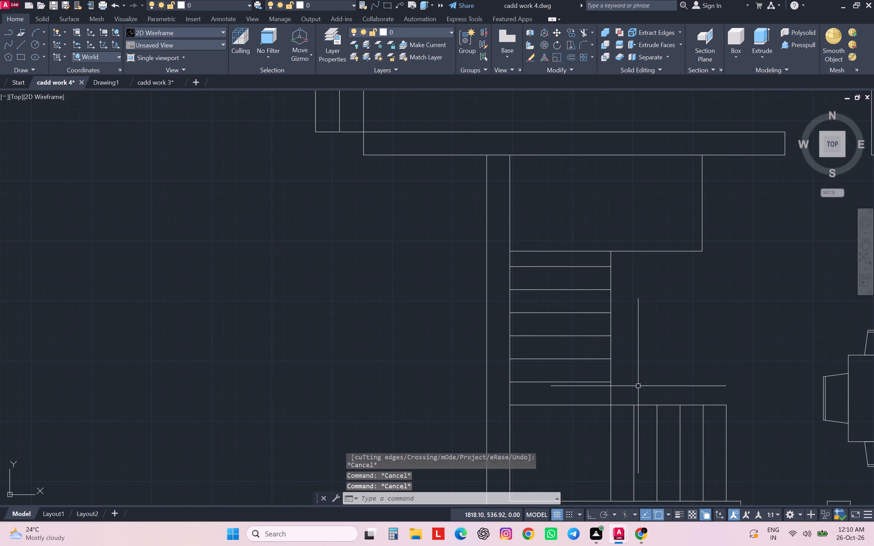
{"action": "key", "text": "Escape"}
Measure the middle run's length along its east edge, from the north flight to the south flight, without placing the dimension.
{"action": "key", "text": "d"}
{"action": "key", "text": "a"}
{"action": "key", "text": "Return"}
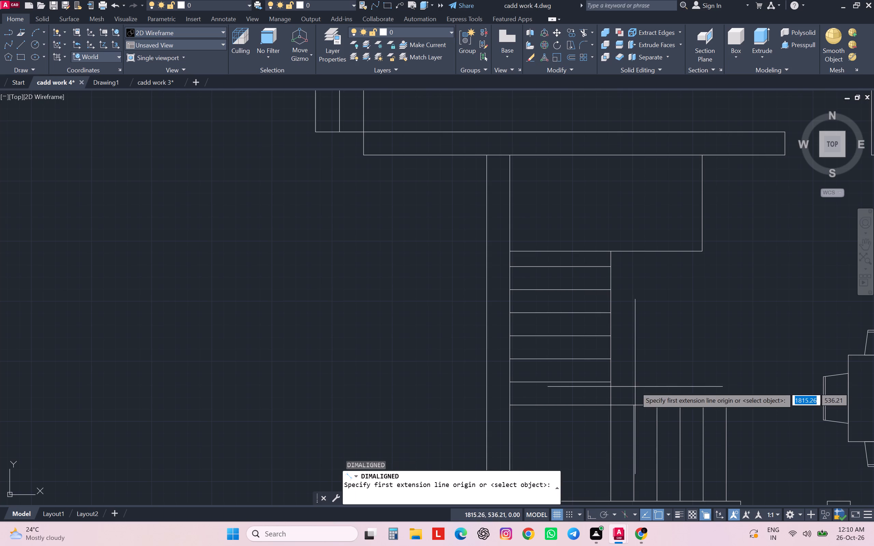
{"action": "left_click", "coordinate": [611, 248]}
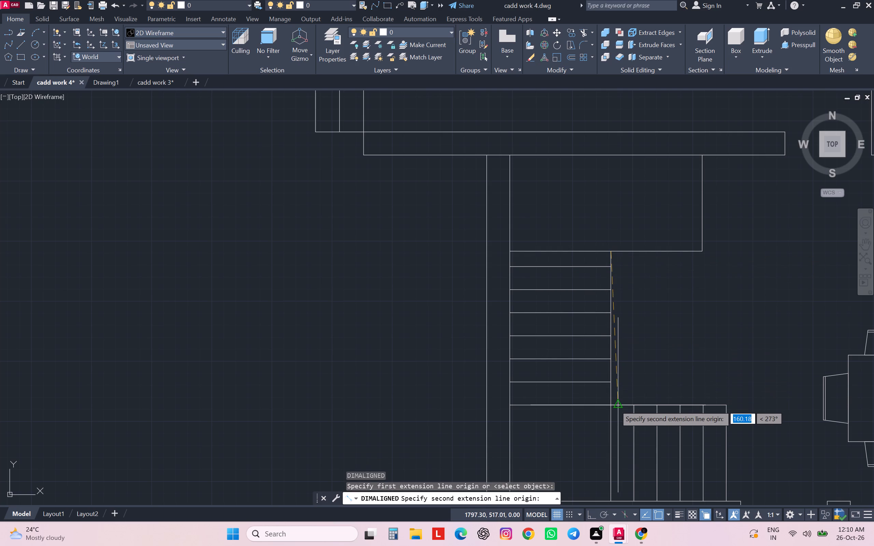
{"action": "left_click", "coordinate": [611, 405]}
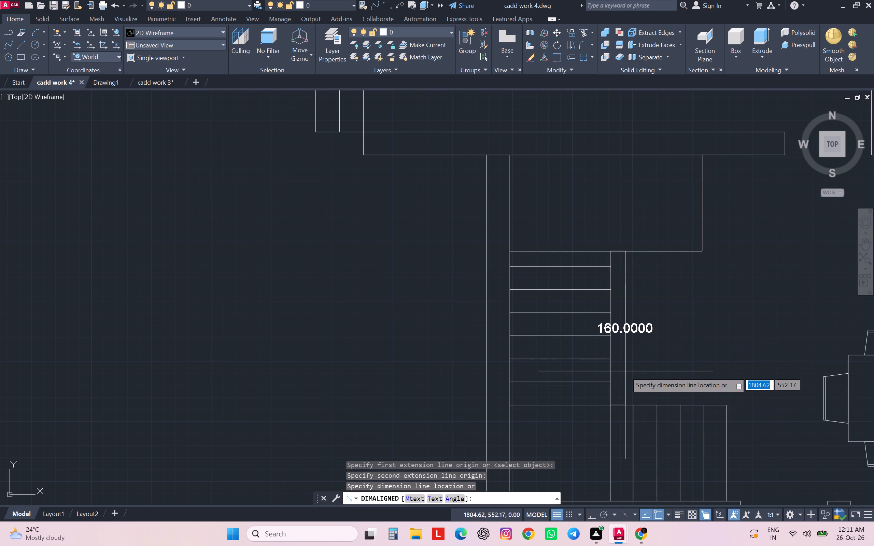
{"action": "key", "text": "Escape"}
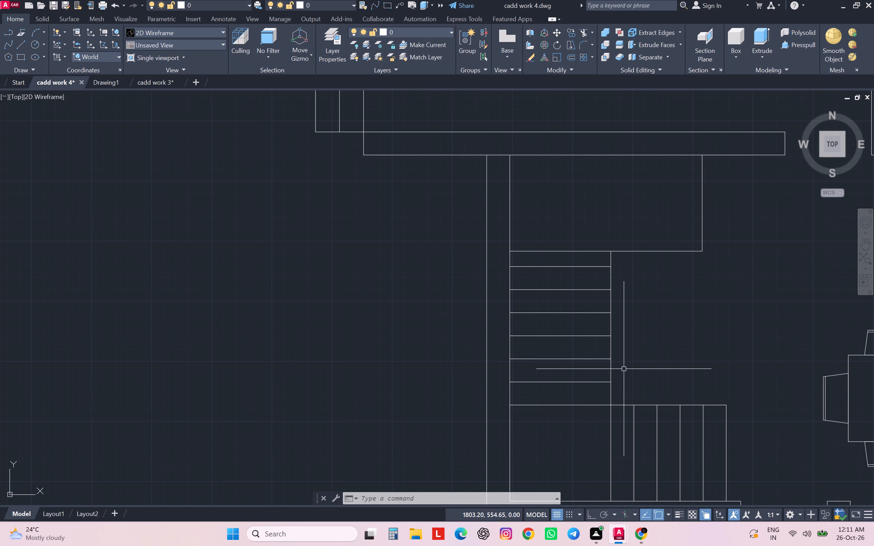
{"action": "key", "text": "Escape"}
{"action": "key", "text": "Escape"}
{"action": "key", "text": "Escape"}
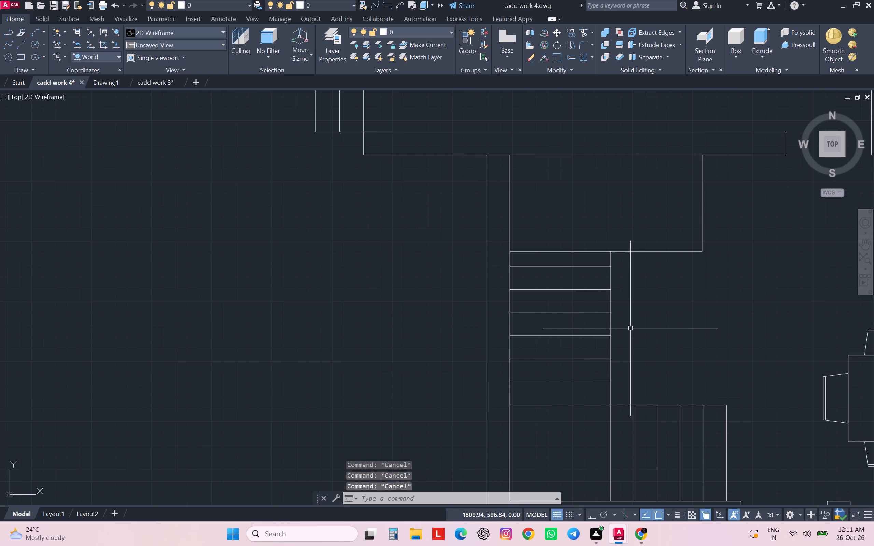
{"action": "key", "text": "Escape"}
{"action": "key", "text": "Escape"}
Trim away the south flight's four inner tread lines with a fence, keeping its east and west edges.
{"action": "type", "text": "tr"}
{"action": "key", "text": "Return"}
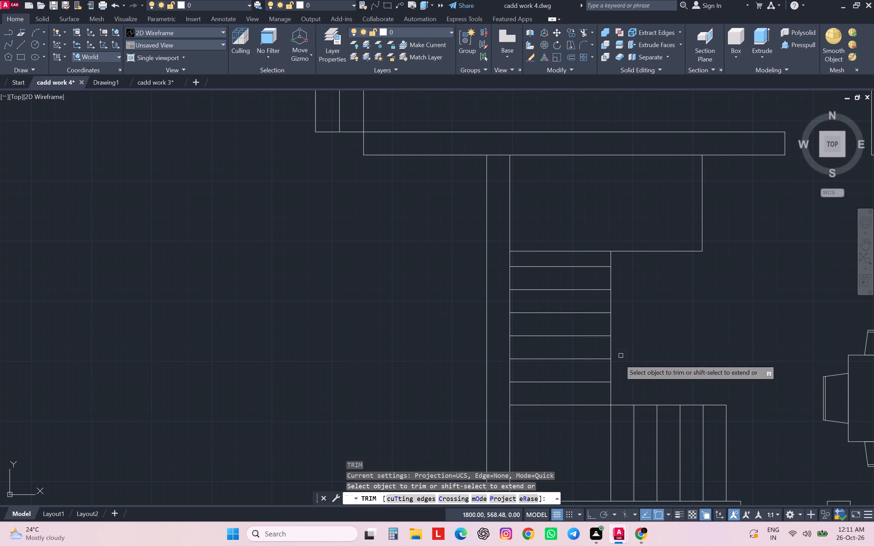
{"action": "left_click", "coordinate": [710, 443]}
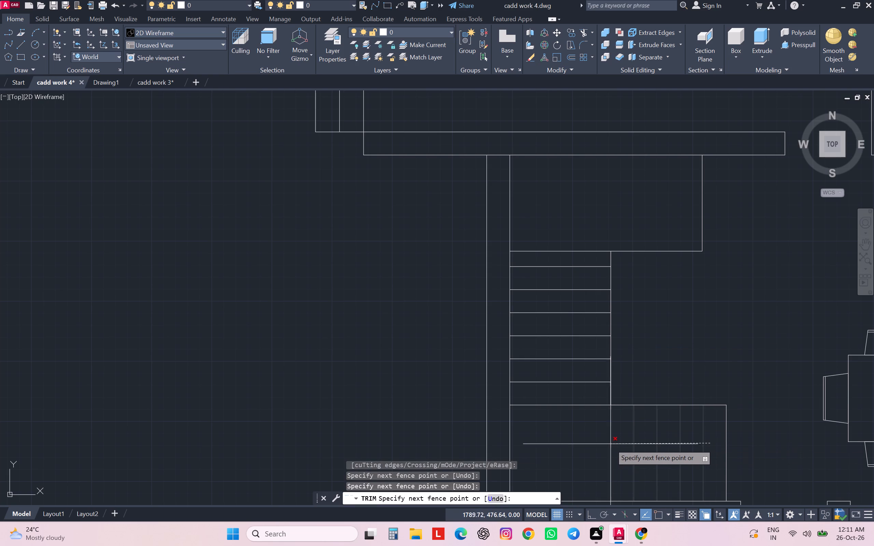
{"action": "left_click", "coordinate": [618, 443]}
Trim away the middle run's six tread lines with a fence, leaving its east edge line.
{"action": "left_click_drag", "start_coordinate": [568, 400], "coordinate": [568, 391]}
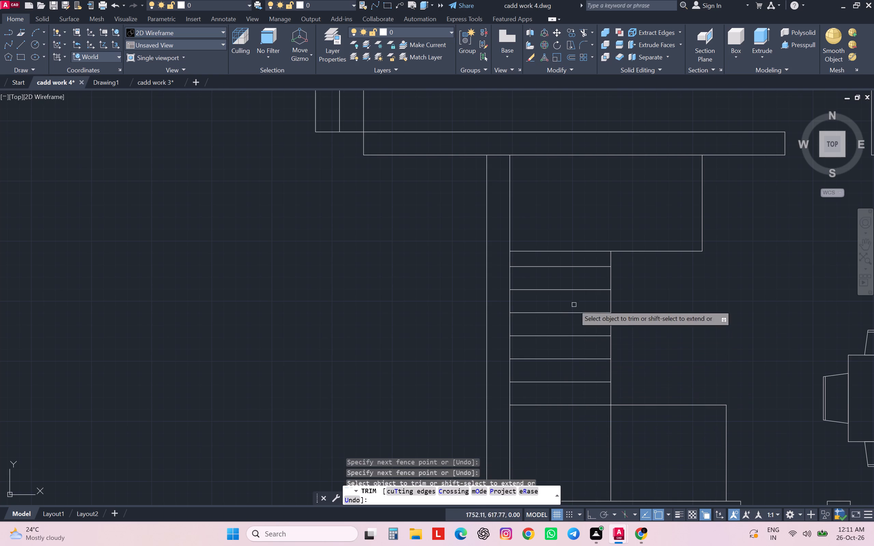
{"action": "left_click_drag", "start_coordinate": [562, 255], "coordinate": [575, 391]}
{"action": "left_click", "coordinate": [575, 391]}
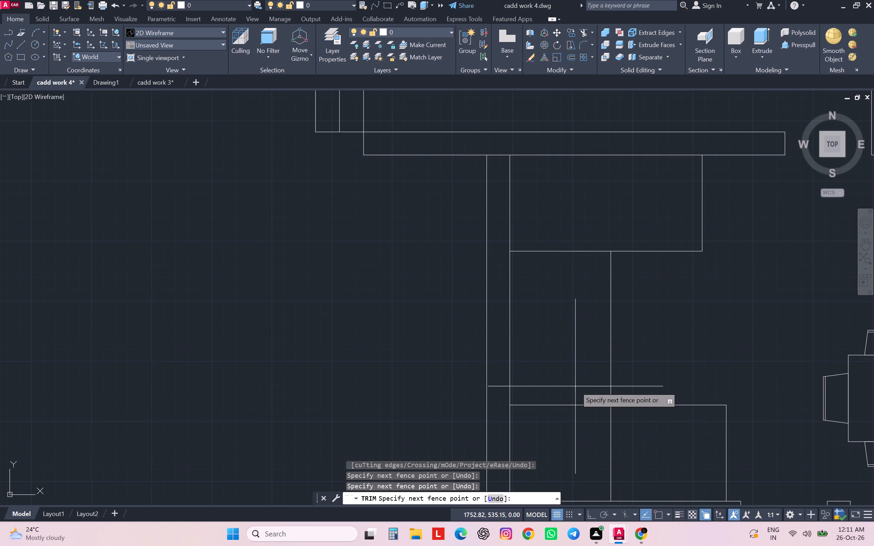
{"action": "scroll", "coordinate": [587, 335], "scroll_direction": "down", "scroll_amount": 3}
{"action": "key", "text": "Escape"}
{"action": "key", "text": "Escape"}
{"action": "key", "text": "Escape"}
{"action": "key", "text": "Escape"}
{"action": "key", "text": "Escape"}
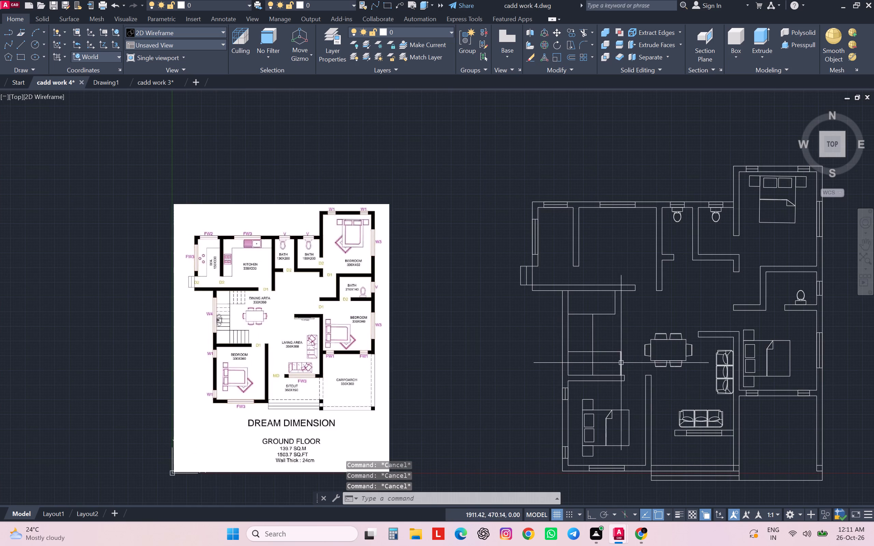
Offset the south flight's east edge line westward five times at 20 spacing to redraw its treads.
{"action": "left_click", "coordinate": [621, 363]}
{"action": "key", "text": "o"}
{"action": "key", "text": "Return"}
{"action": "key", "text": "2"}
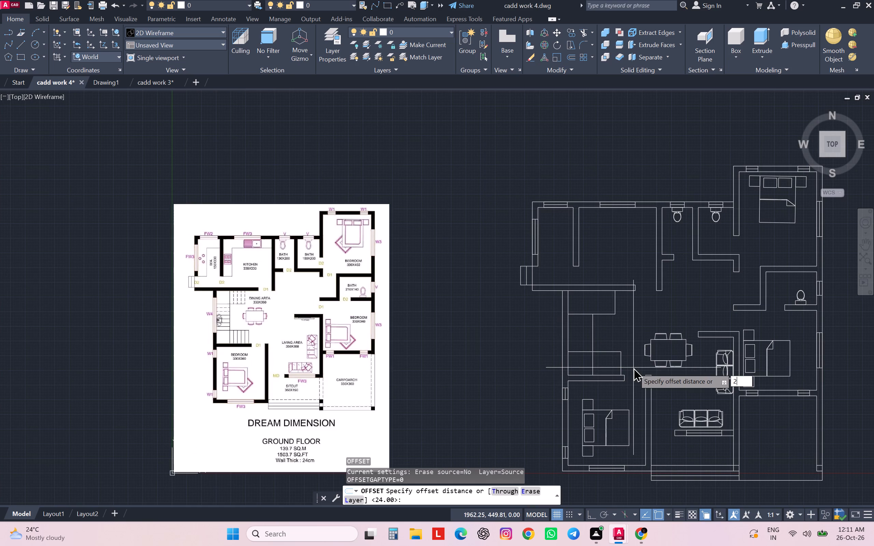
{"action": "key", "text": "0"}
{"action": "key", "text": "Return"}
{"action": "left_click", "coordinate": [613, 363]}
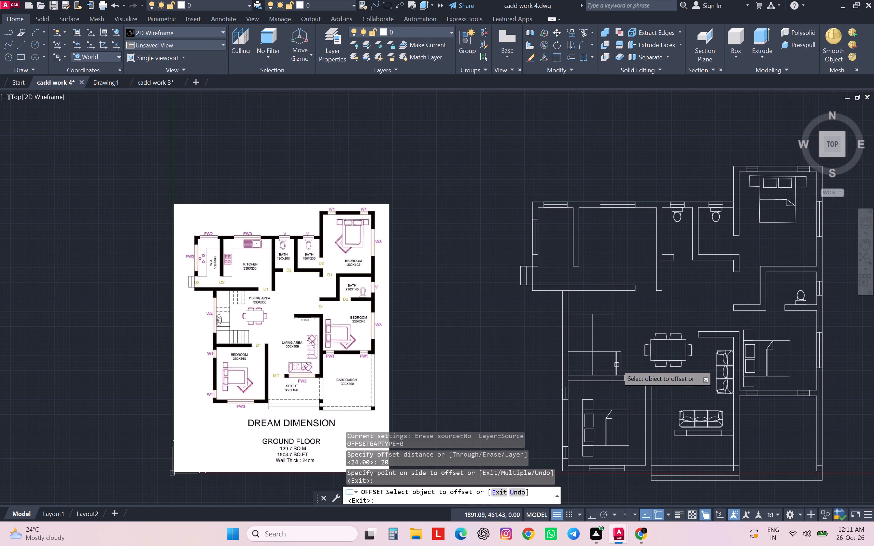
{"action": "left_click", "coordinate": [617, 365]}
{"action": "left_click", "coordinate": [605, 363]}
{"action": "left_click", "coordinate": [610, 364]}
{"action": "left_click", "coordinate": [600, 364]}
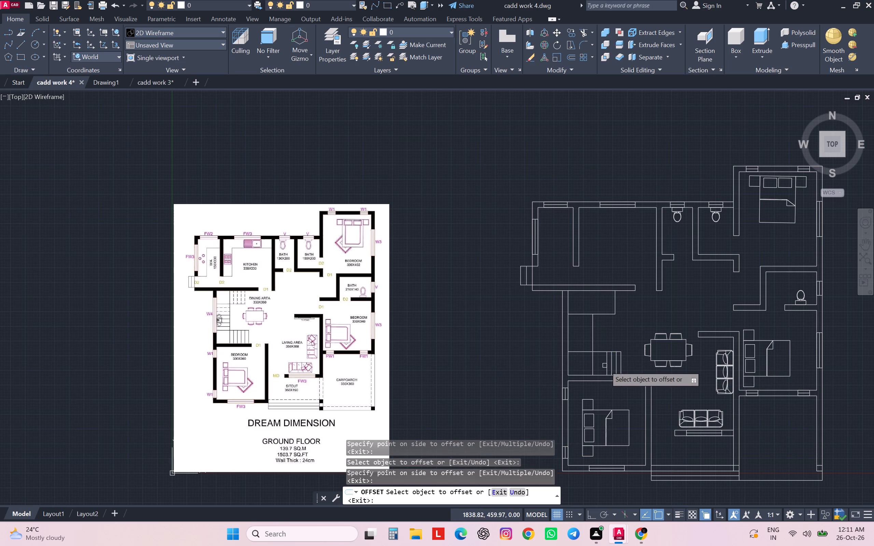
{"action": "left_click", "coordinate": [607, 366]}
{"action": "left_click", "coordinate": [594, 362]}
{"action": "left_click", "coordinate": [603, 364]}
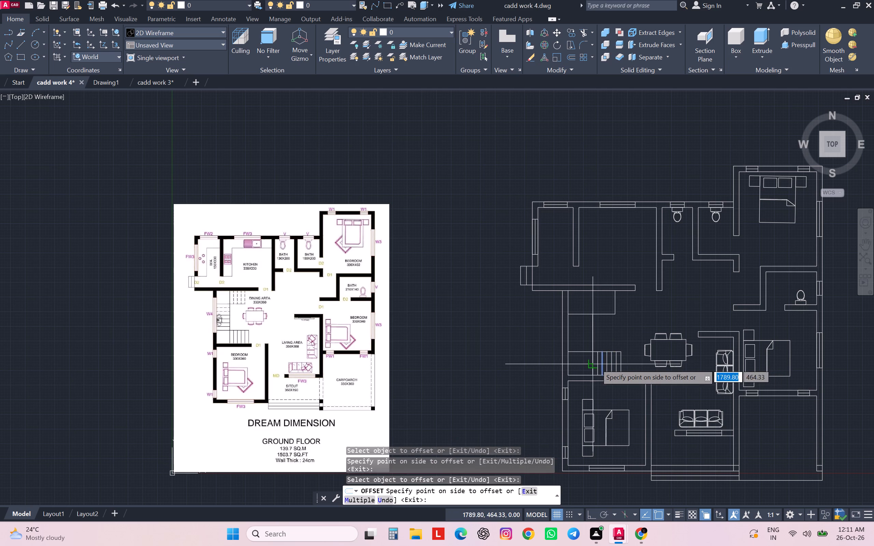
{"action": "left_click", "coordinate": [590, 362]}
{"action": "scroll", "coordinate": [596, 363], "scroll_direction": "up", "scroll_amount": 4}
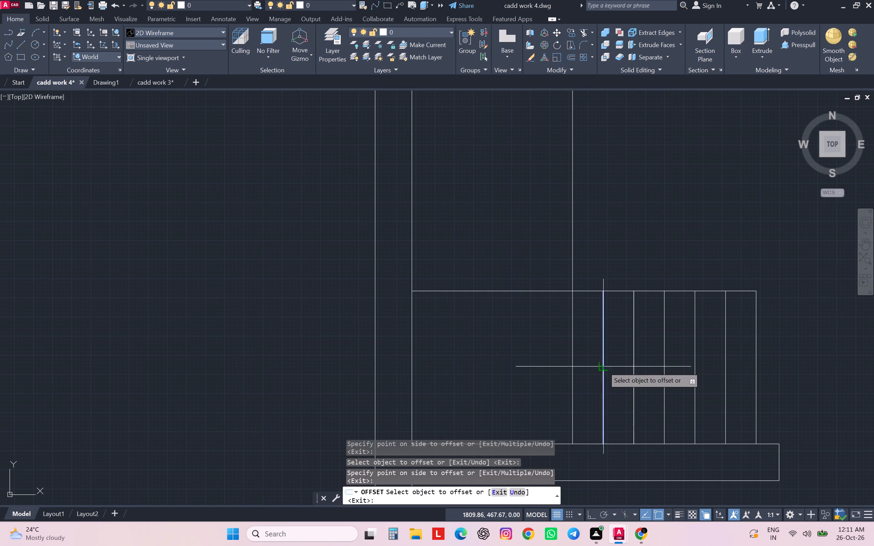
{"action": "left_click", "coordinate": [603, 367]}
{"action": "key", "text": "Escape"}
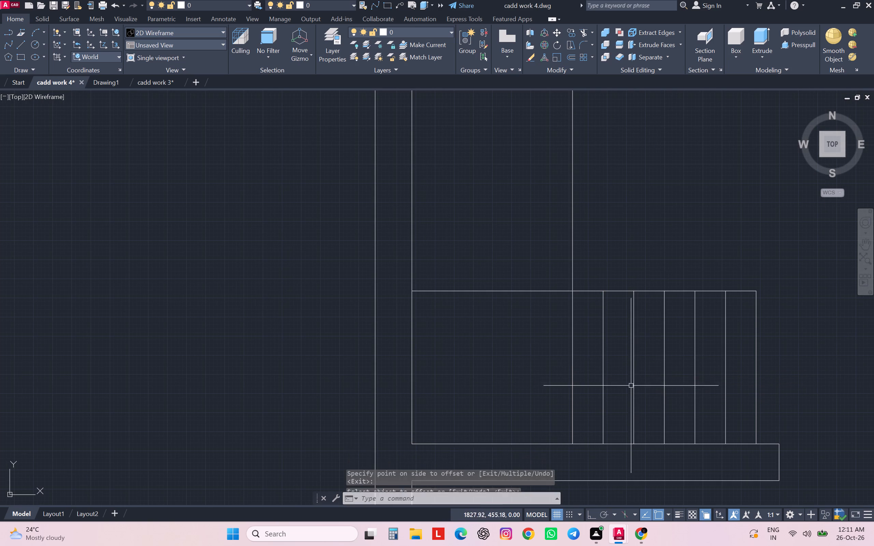
Offset the south flight's north edge line northward seven times at 20 spacing to redraw the middle run's treads.
{"action": "scroll", "coordinate": [555, 307], "scroll_direction": "down", "scroll_amount": 1}
{"action": "key", "text": "space"}
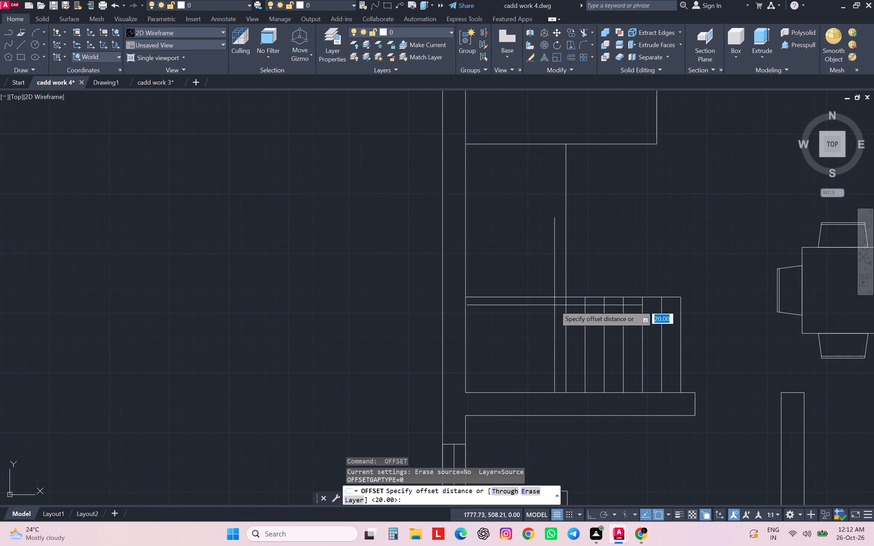
{"action": "key", "text": "Return"}
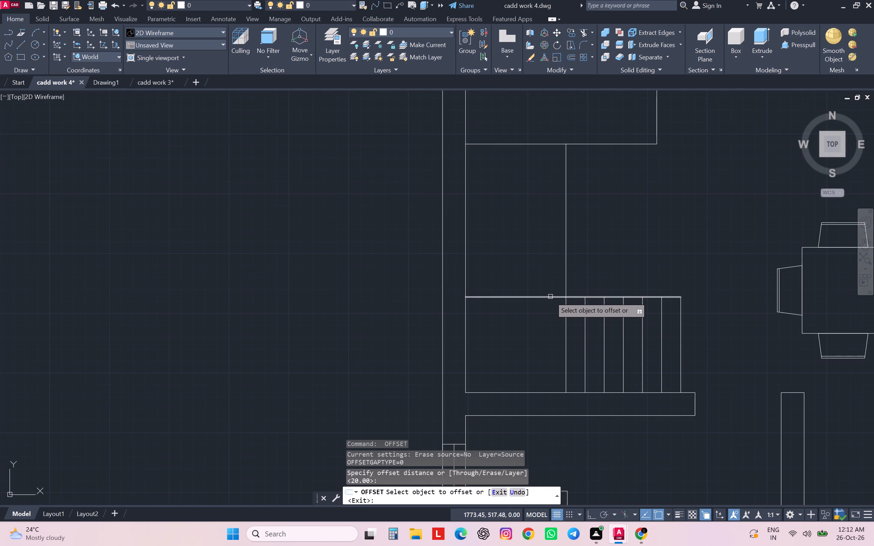
{"action": "left_click", "coordinate": [550, 297]}
{"action": "left_click", "coordinate": [547, 274]}
{"action": "left_click", "coordinate": [547, 278]}
{"action": "left_click", "coordinate": [541, 264]}
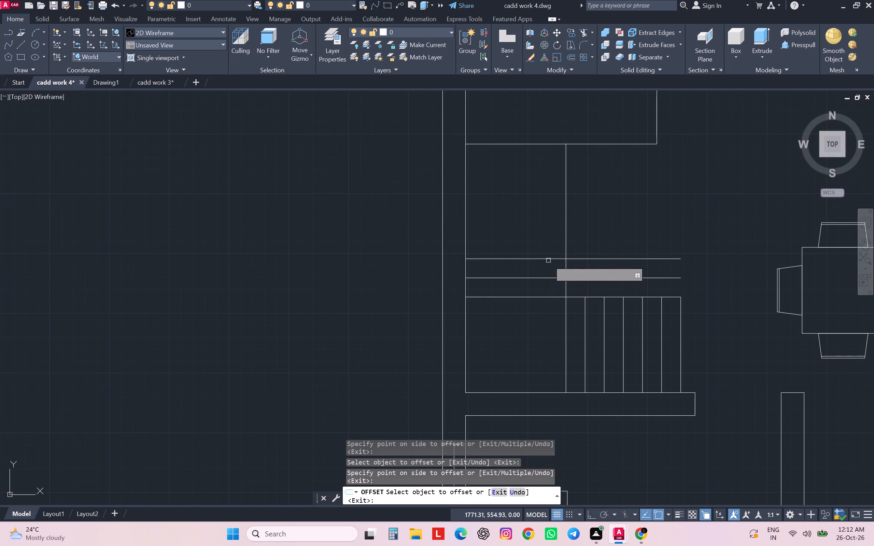
{"action": "left_click", "coordinate": [548, 260]}
{"action": "left_click", "coordinate": [549, 207]}
{"action": "left_click", "coordinate": [547, 240]}
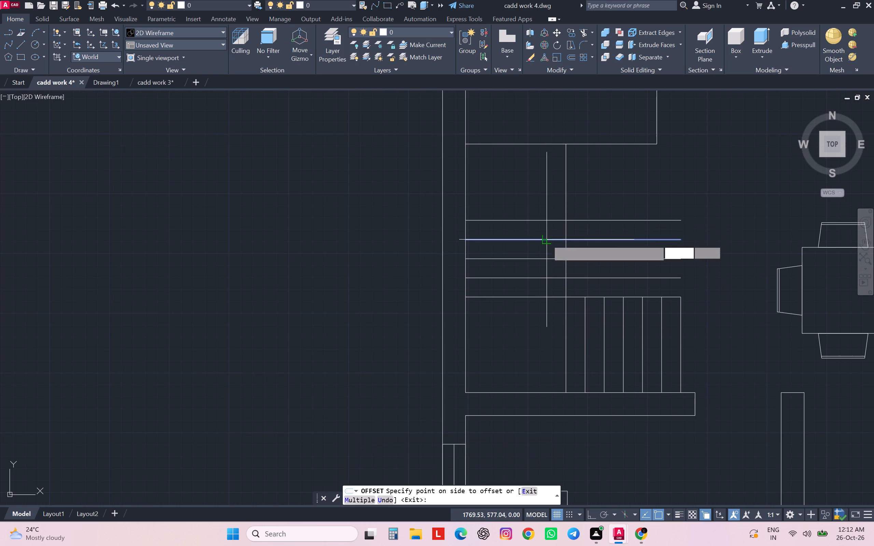
{"action": "left_click", "coordinate": [546, 215]}
{"action": "left_click", "coordinate": [545, 221]}
{"action": "left_click", "coordinate": [542, 196]}
{"action": "left_click", "coordinate": [542, 204]}
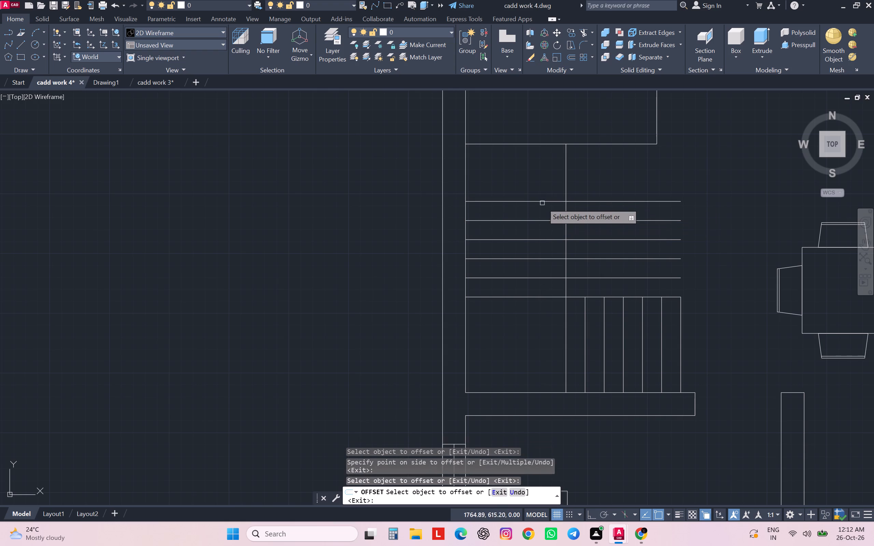
{"action": "left_click", "coordinate": [542, 202]}
{"action": "left_click", "coordinate": [548, 178]}
{"action": "left_click", "coordinate": [547, 183]}
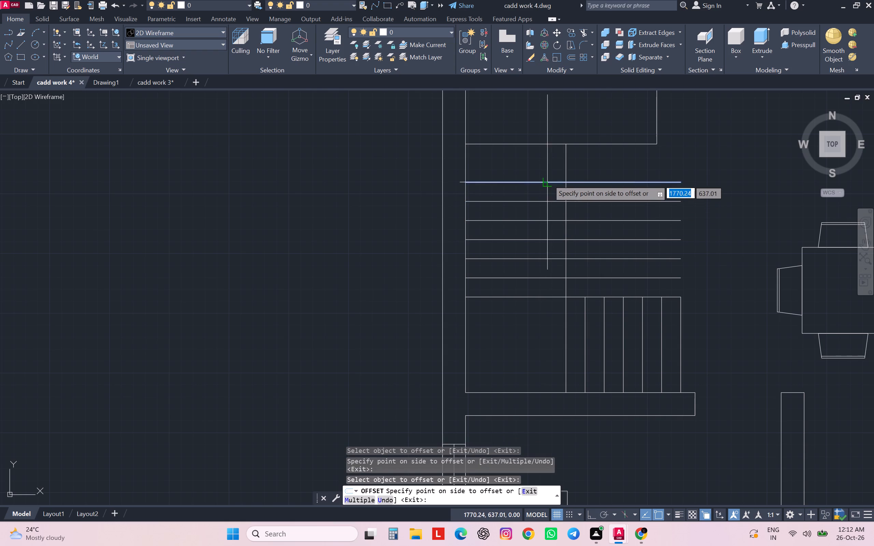
{"action": "left_click", "coordinate": [554, 164]}
Offset the north flight's east edge line westward five times at the same 20 spacing to redraw its treads.
{"action": "middle_click_drag", "start_coordinate": [554, 165], "coordinate": [543, 279]}
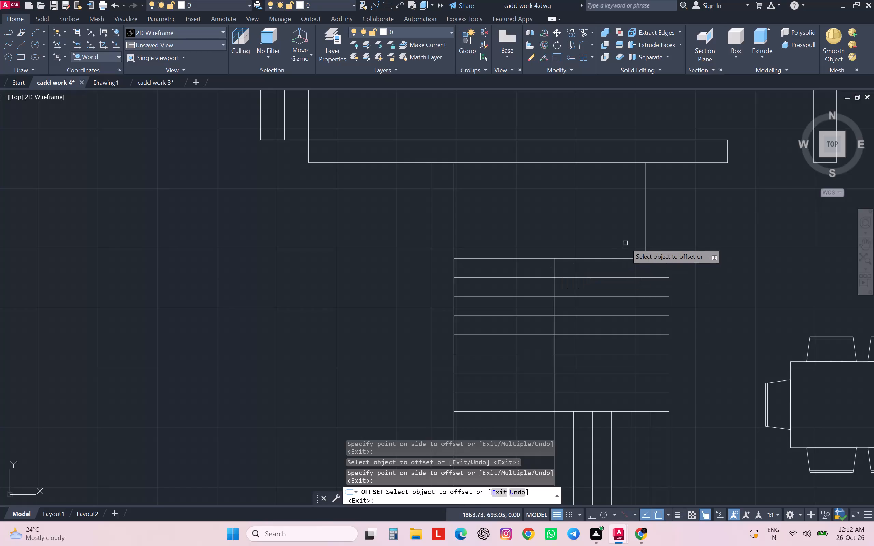
{"action": "left_click", "coordinate": [645, 228]}
{"action": "left_click", "coordinate": [620, 221]}
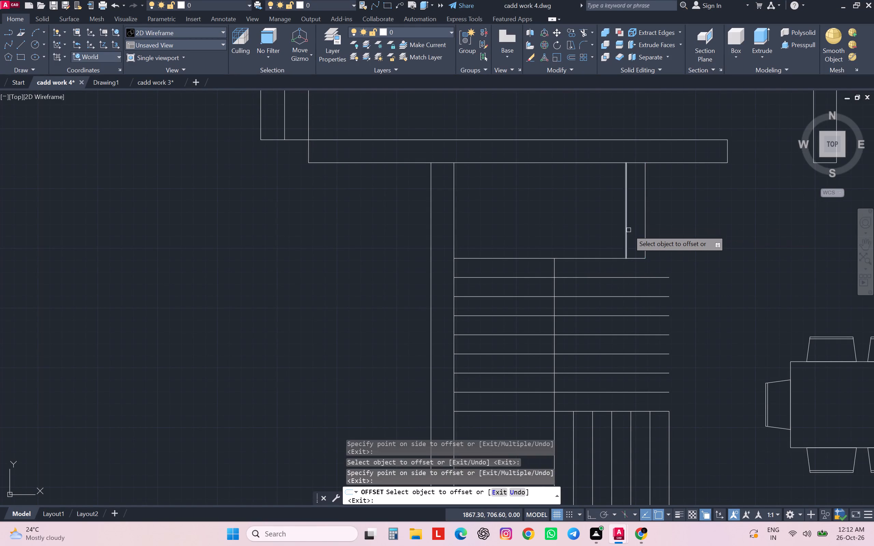
{"action": "left_click", "coordinate": [629, 230]}
{"action": "left_click", "coordinate": [625, 229]}
{"action": "left_click", "coordinate": [608, 227]}
{"action": "left_click", "coordinate": [608, 227]}
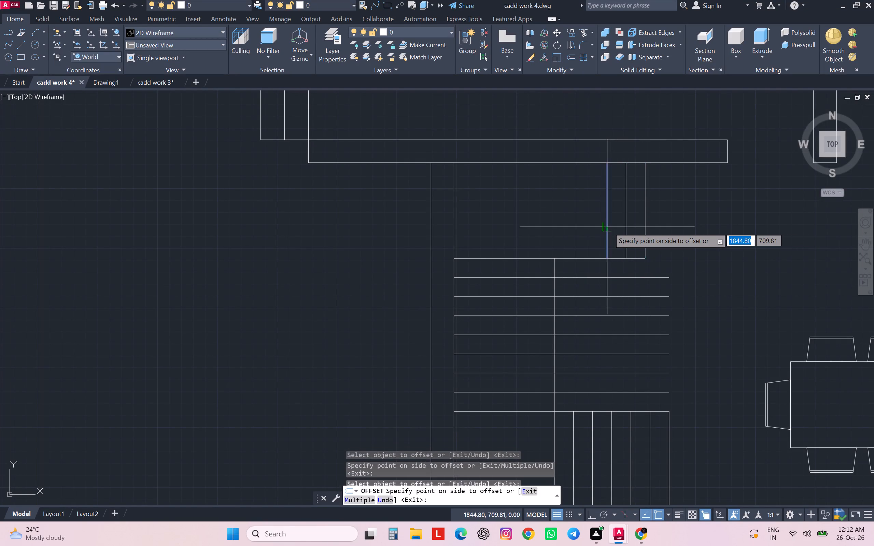
{"action": "left_click", "coordinate": [596, 227]}
{"action": "left_click", "coordinate": [588, 232]}
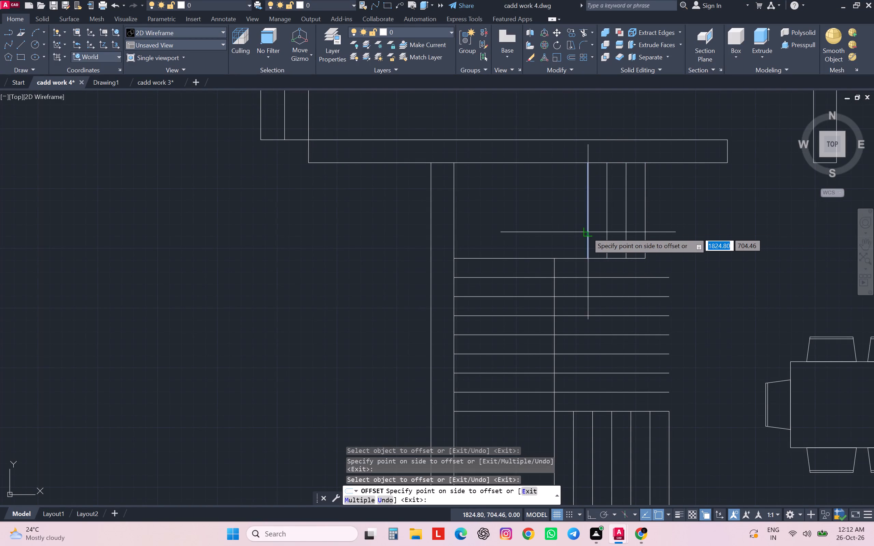
{"action": "left_click", "coordinate": [517, 238]}
{"action": "left_click", "coordinate": [568, 239]}
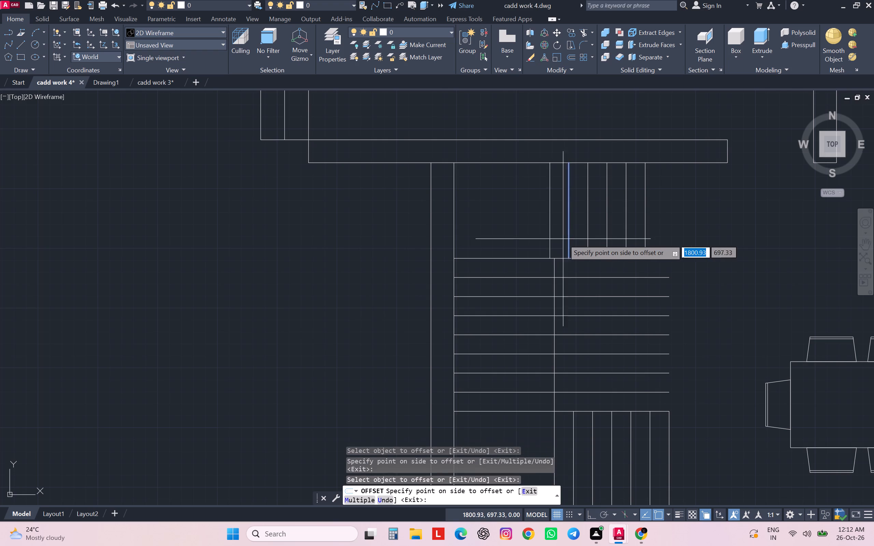
{"action": "left_click", "coordinate": [528, 238]}
{"action": "key", "text": "Escape"}
{"action": "key", "text": "Escape"}
{"action": "key", "text": "Escape"}
{"action": "key", "text": "Escape"}
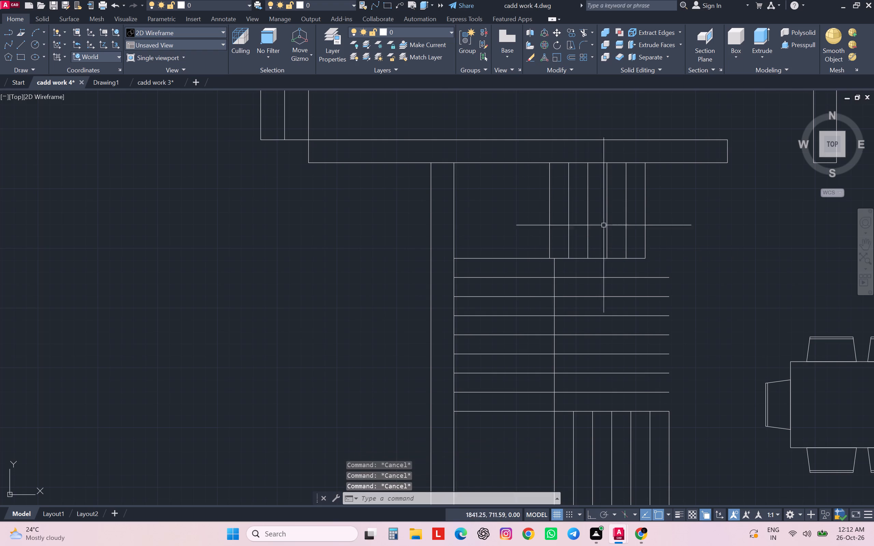
Move the north flight's six vertical lines east so the westernmost one aligns with the middle run's east edge.
{"action": "left_click_drag", "start_coordinate": [674, 222], "coordinate": [669, 224]}
{"action": "left_click", "coordinate": [521, 229]}
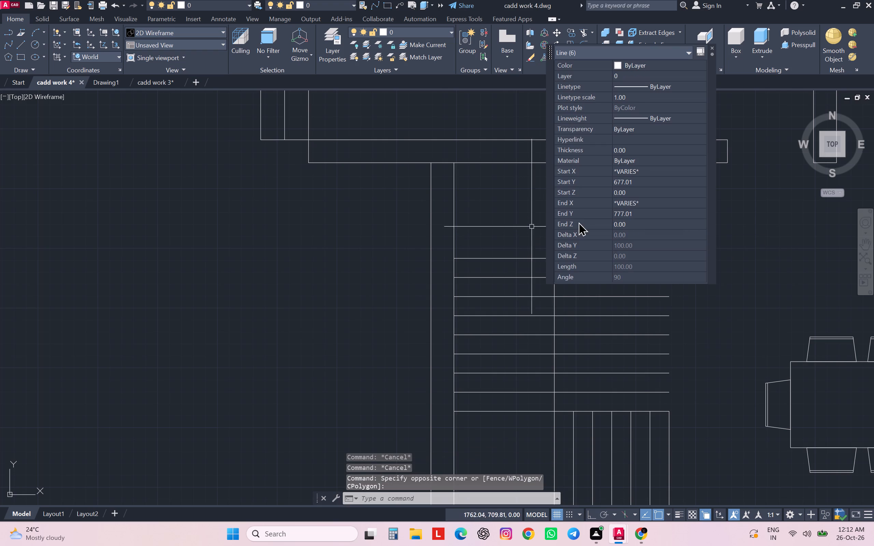
{"action": "key", "text": "m"}
{"action": "key", "text": "Return"}
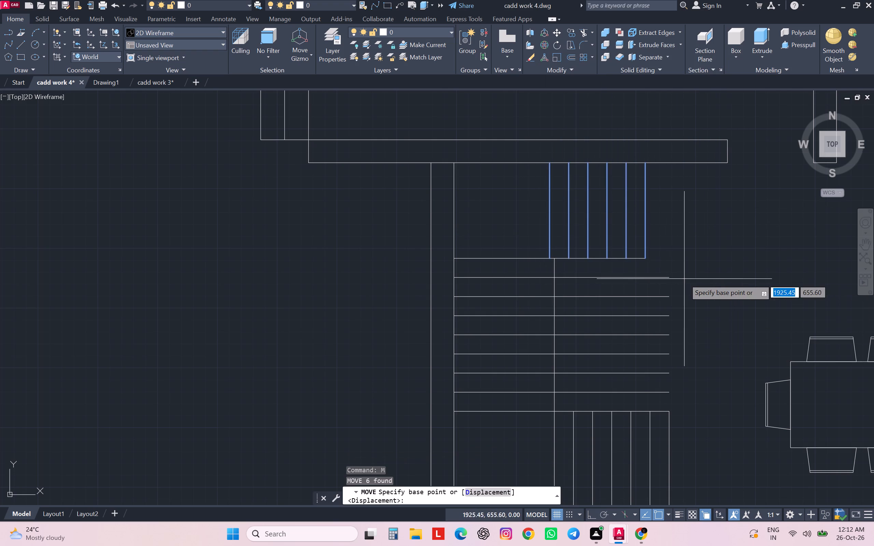
{"action": "scroll", "coordinate": [564, 260], "scroll_direction": "up", "scroll_amount": 2}
{"action": "left_click", "coordinate": [525, 254]}
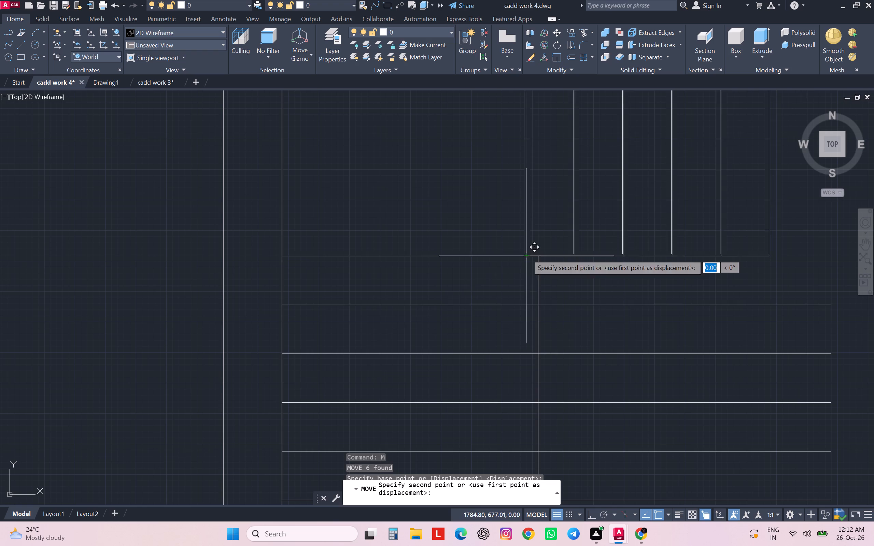
{"action": "left_click", "coordinate": [535, 252]}
{"action": "scroll", "coordinate": [537, 248], "scroll_direction": "down", "scroll_amount": 2}
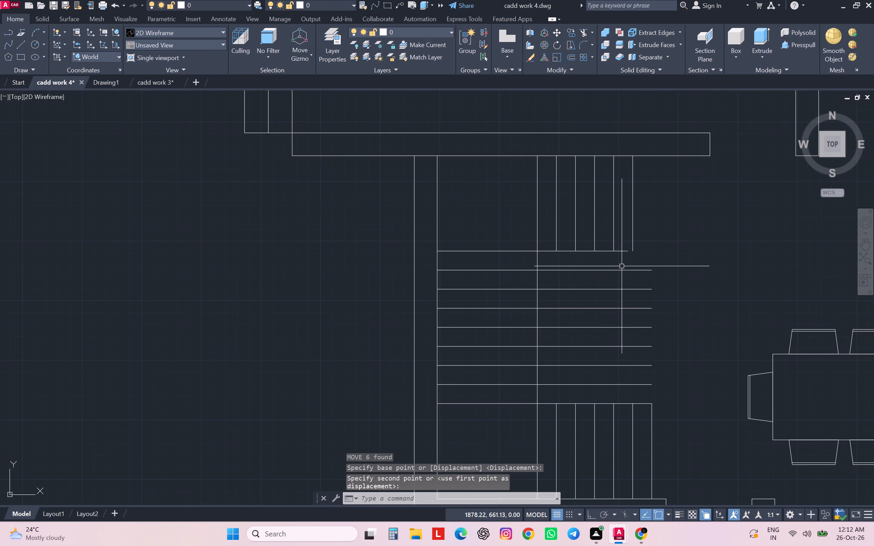
{"action": "key", "text": "Escape"}
{"action": "key", "text": "Escape"}
{"action": "key", "text": "Escape"}
{"action": "key", "text": "Escape"}
{"action": "key", "text": "Escape"}
{"action": "key", "text": "Escape"}
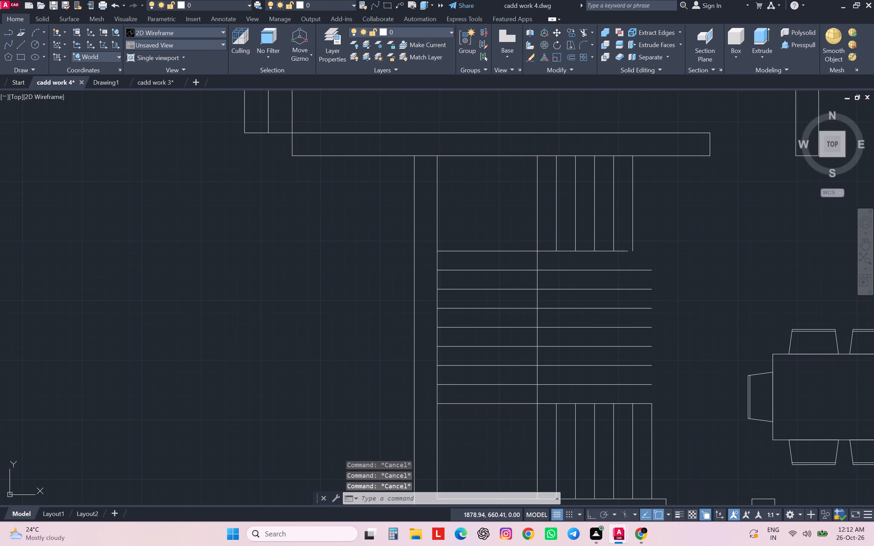
Trim the seven new middle-run tread lines with a fence where they overshoot the run's east edge.
{"action": "type", "text": "tr"}
{"action": "key", "text": "Return"}
{"action": "left_click", "coordinate": [622, 268]}
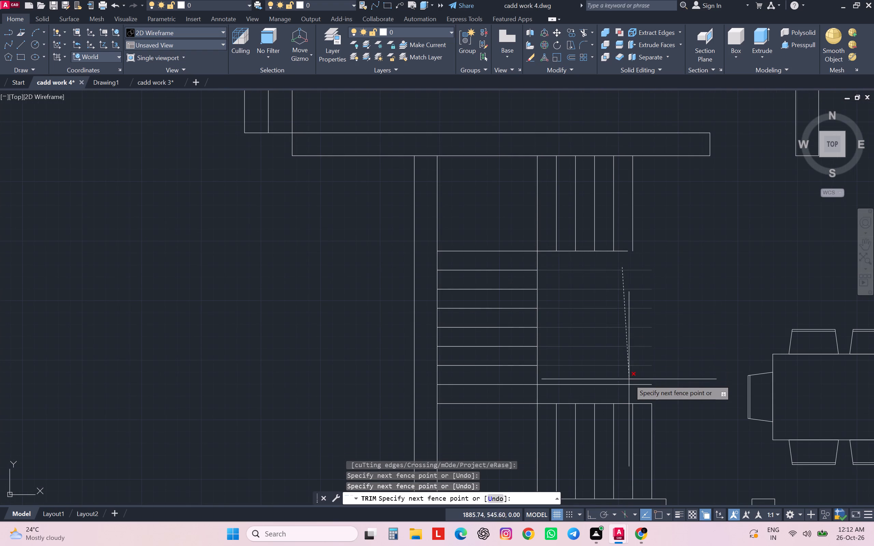
{"action": "left_click", "coordinate": [629, 391]}
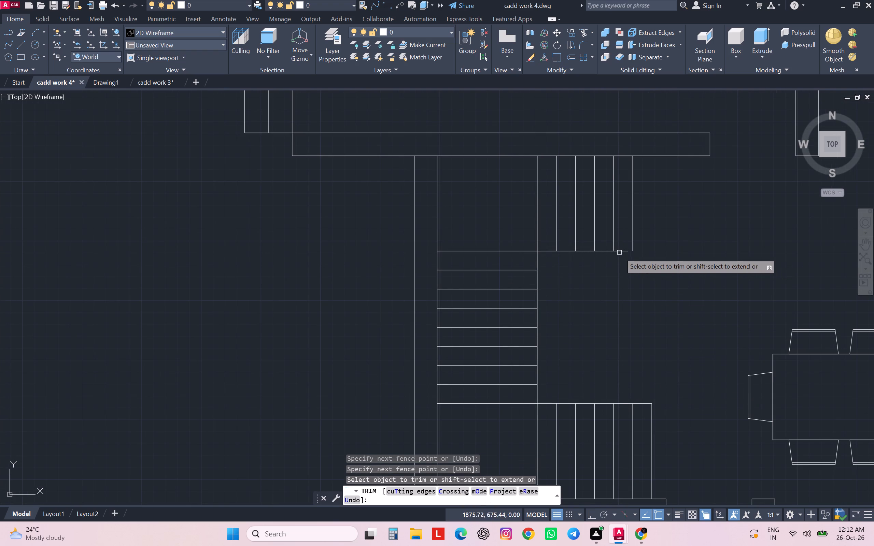
Extend the north flight's south edge line to meet its moved east edge line.
{"action": "left_click", "coordinate": [618, 253], "text": "shift"}
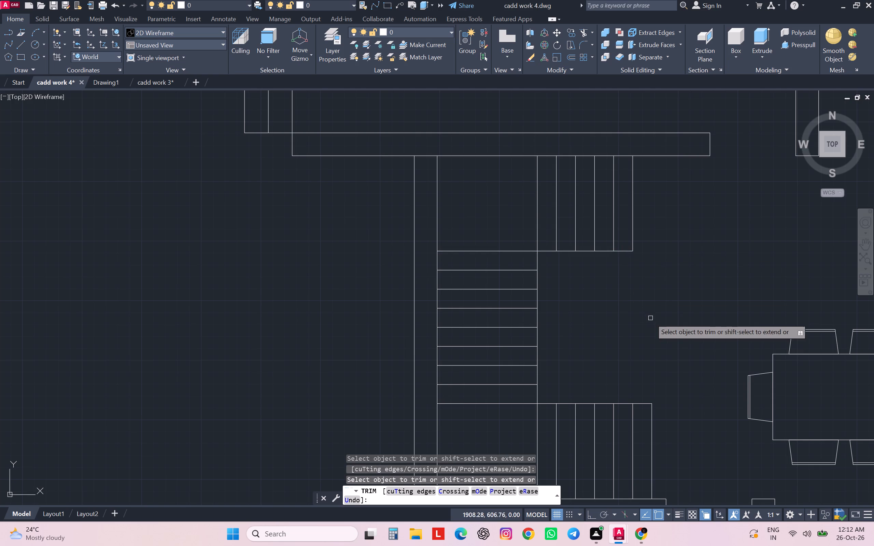
{"action": "key", "text": "Escape"}
{"action": "key", "text": "Escape"}
{"action": "key", "text": "Escape"}
{"action": "key", "text": "Escape"}
{"action": "key", "text": "Escape"}
{"action": "key", "text": "Escape"}
{"action": "scroll", "coordinate": [650, 317], "scroll_direction": "down", "scroll_amount": 1}
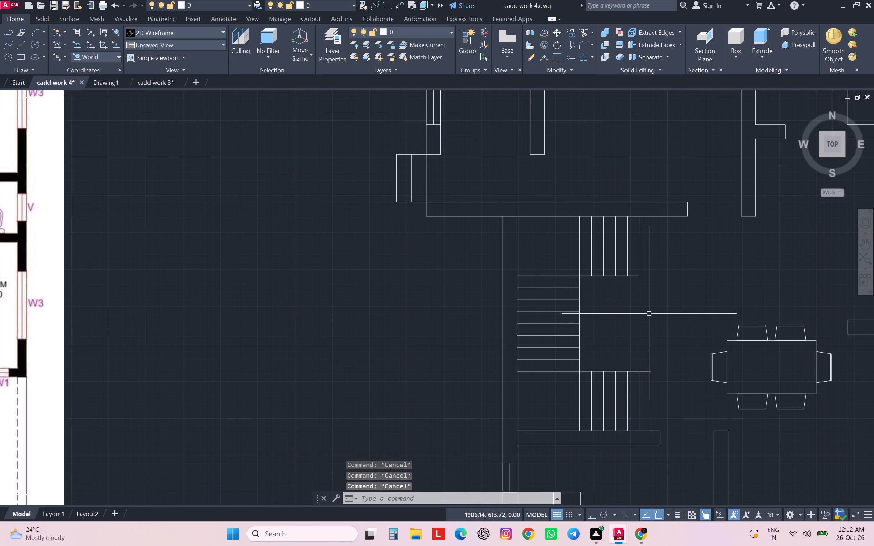
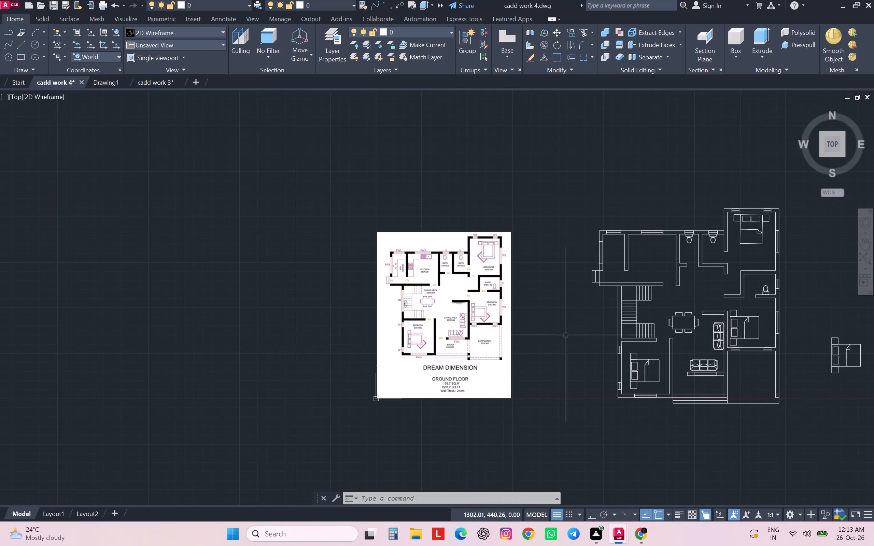
Move the dining table block about 129 units northwest, closer to the staircase.
{"action": "scroll", "coordinate": [649, 301], "scroll_direction": "up", "scroll_amount": 2}
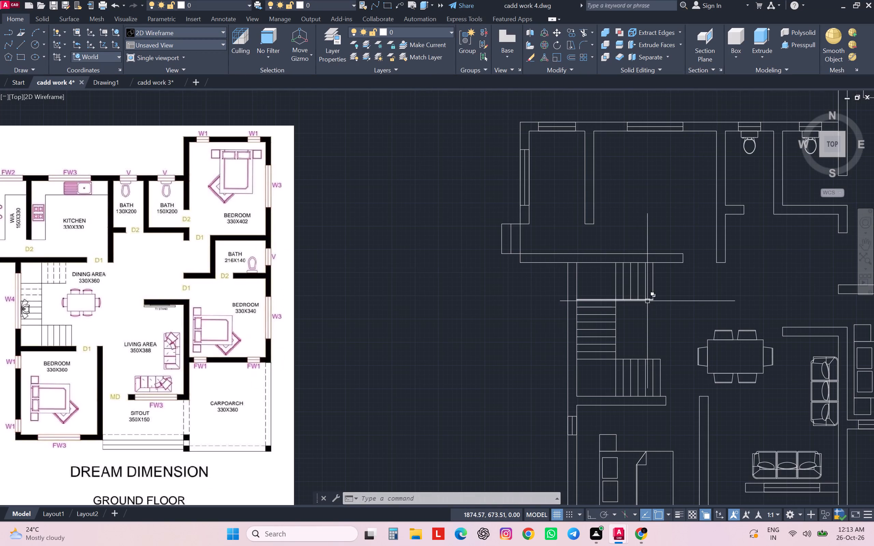
{"action": "left_click", "coordinate": [739, 341]}
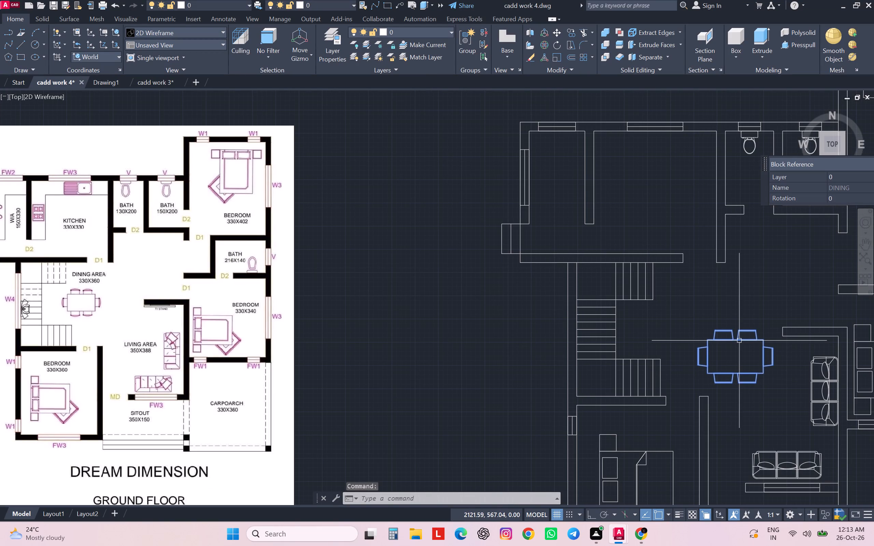
{"action": "key", "text": "m"}
{"action": "key", "text": "Return"}
{"action": "left_click", "coordinate": [738, 340]}
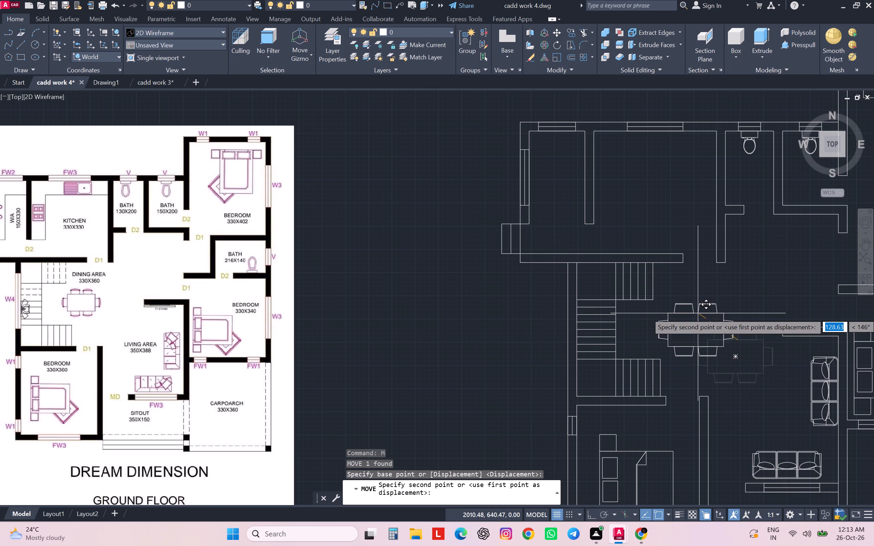
{"action": "left_click", "coordinate": [698, 313]}
Draw the W/A counter edge from the west wall's inner south corner, 60 east and straight north to the north wall's inner line.
{"action": "scroll", "coordinate": [733, 329], "scroll_direction": "down", "scroll_amount": 1}
{"action": "middle_click_drag", "start_coordinate": [736, 376], "coordinate": [732, 369]}
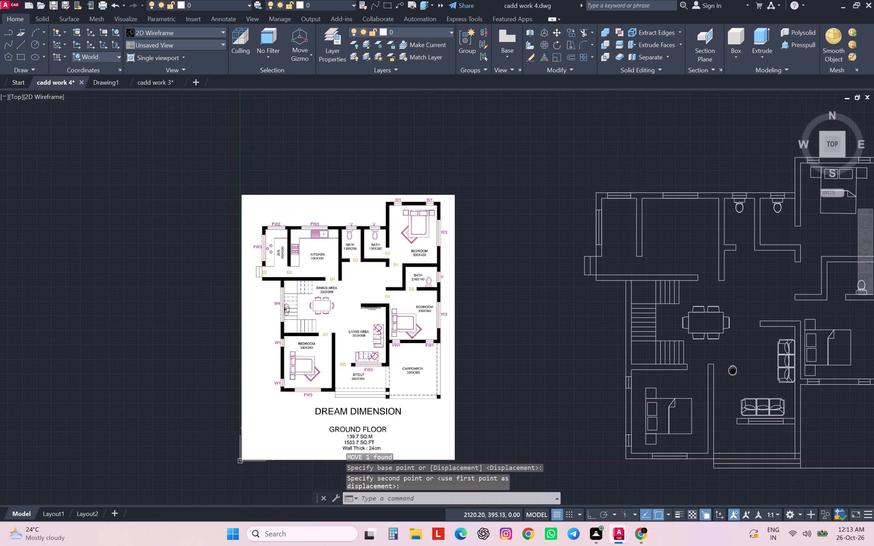
{"action": "middle_click_drag", "start_coordinate": [732, 369], "coordinate": [671, 346]}
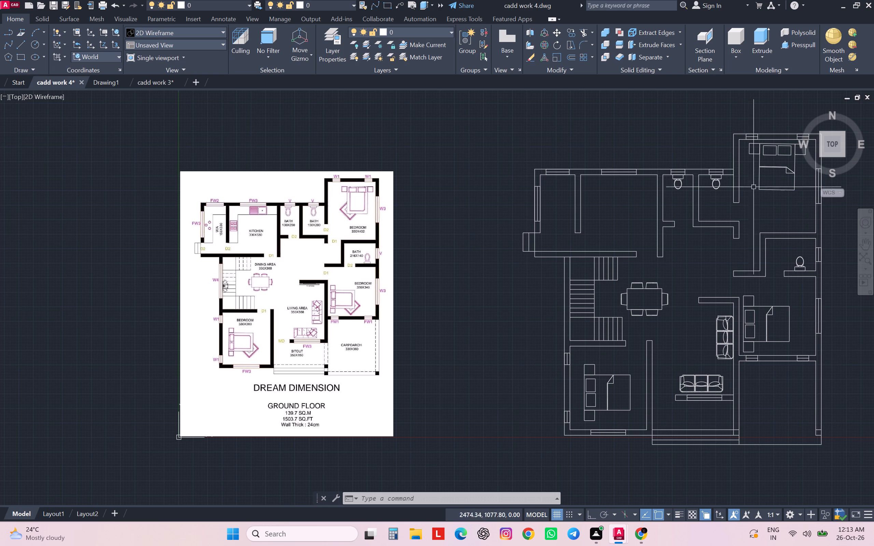
{"action": "scroll", "coordinate": [545, 218], "scroll_direction": "up", "scroll_amount": 3}
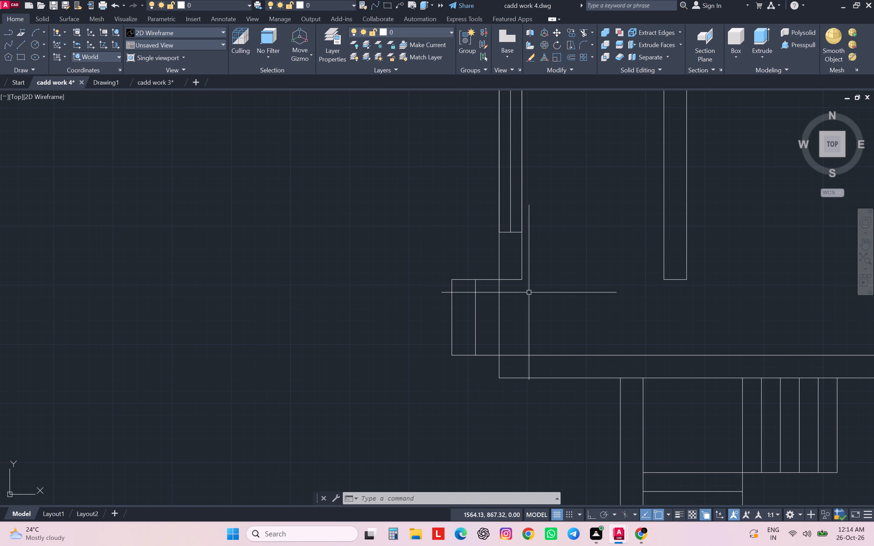
{"action": "key", "text": "l"}
{"action": "key", "text": "Return"}
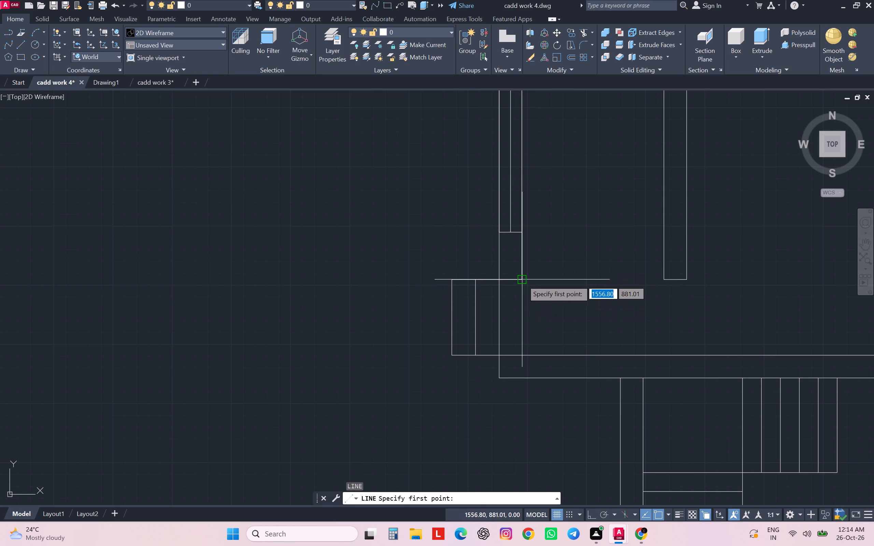
{"action": "left_click_drag", "start_coordinate": [521, 279], "coordinate": [530, 280]}
{"action": "type", "text": "60"}
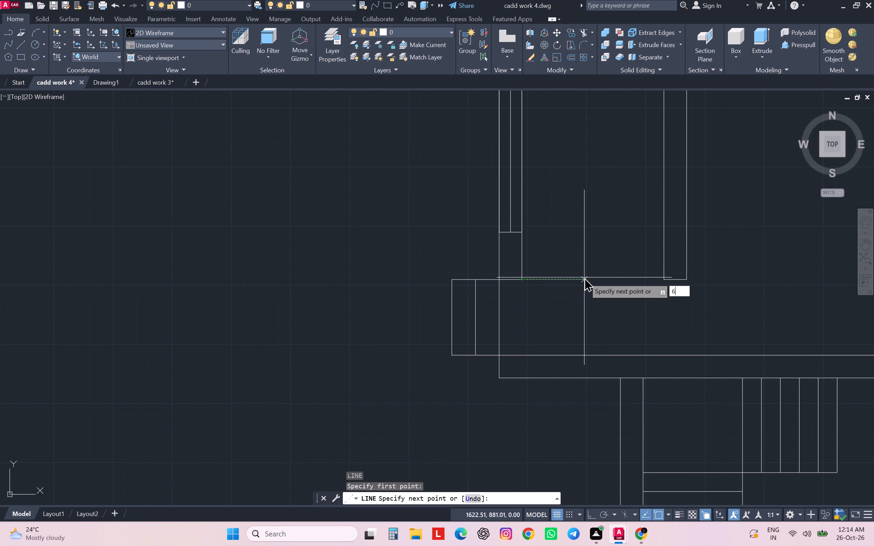
{"action": "key", "text": "Return"}
{"action": "scroll", "coordinate": [590, 219], "scroll_direction": "down", "scroll_amount": 3}
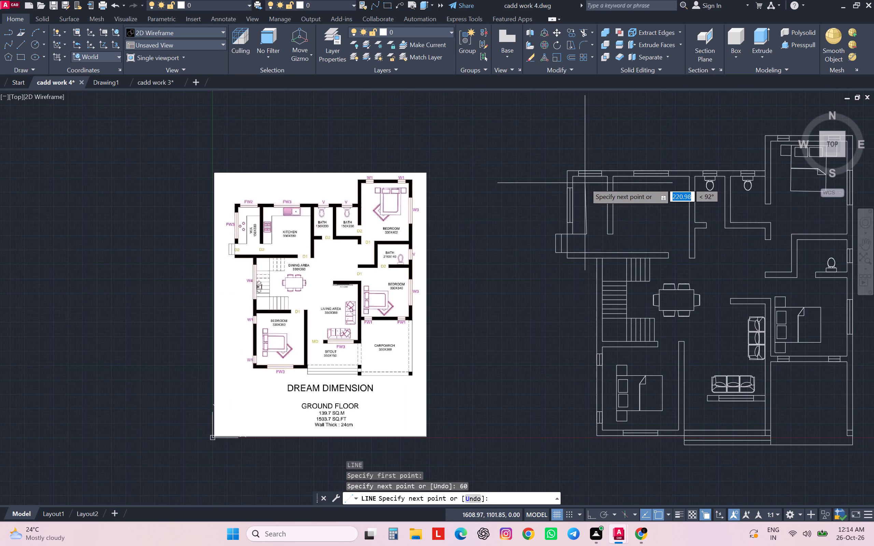
{"action": "scroll", "coordinate": [585, 183], "scroll_direction": "up", "scroll_amount": 3}
{"action": "key", "text": "F8"}
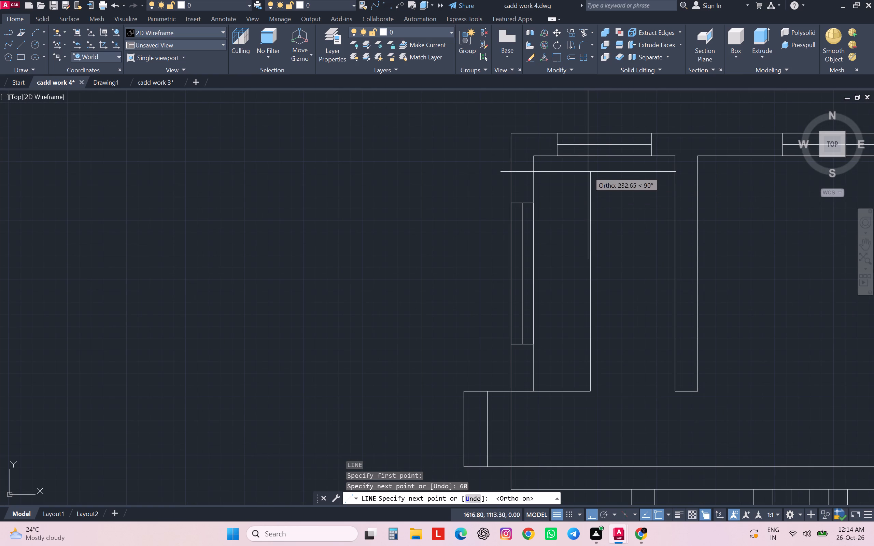
{"action": "left_click", "coordinate": [592, 159]}
{"action": "key", "text": "Escape"}
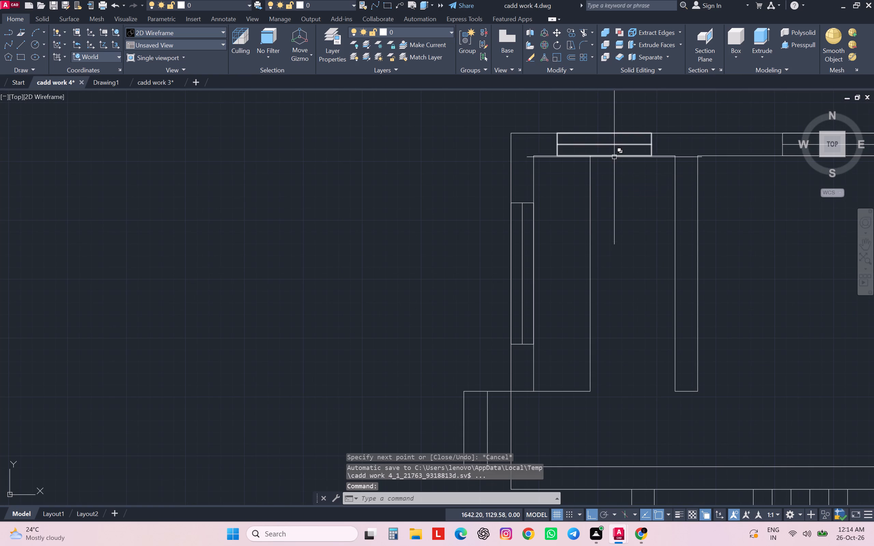
Offset the W/A room's inner north wall line 60 southward for the counter's north run.
{"action": "left_click", "coordinate": [614, 157]}
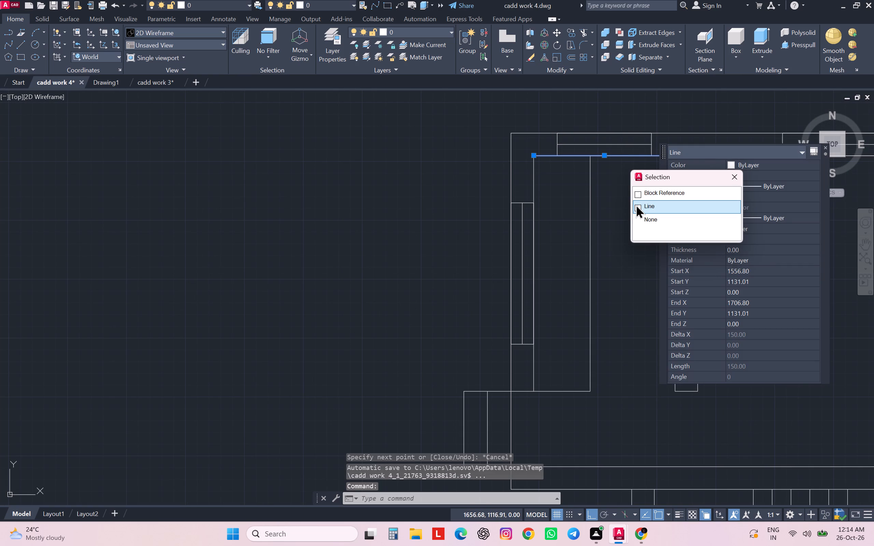
{"action": "left_click", "coordinate": [636, 206]}
{"action": "left_click", "coordinate": [638, 209]}
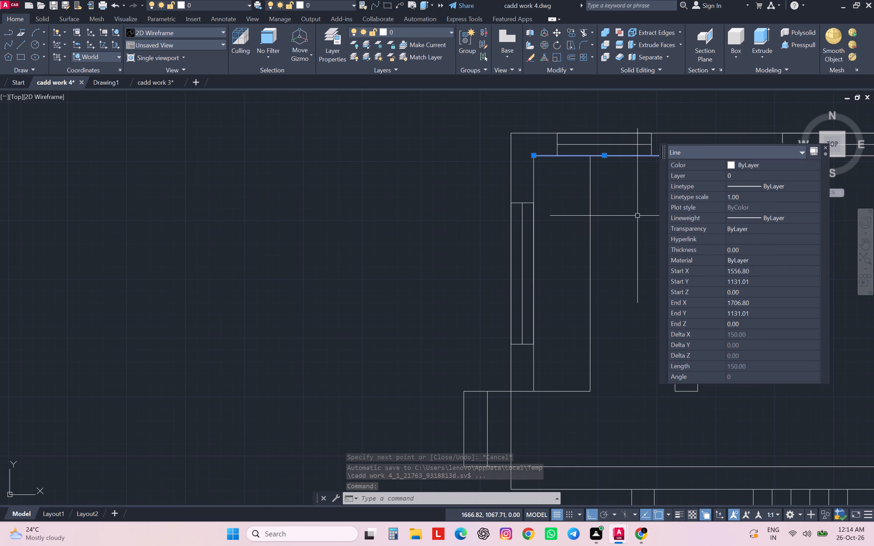
{"action": "key", "text": "o"}
{"action": "key", "text": "Return"}
{"action": "type", "text": "60"}
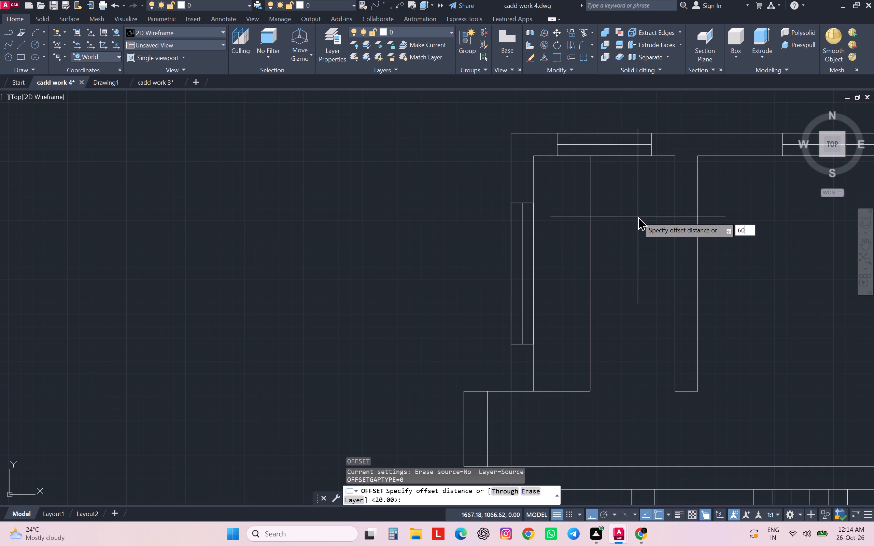
{"action": "key", "text": "Return"}
{"action": "left_click", "coordinate": [635, 243]}
{"action": "key", "text": "Escape"}
{"action": "key", "text": "Escape"}
{"action": "key", "text": "Escape"}
{"action": "key", "text": "Escape"}
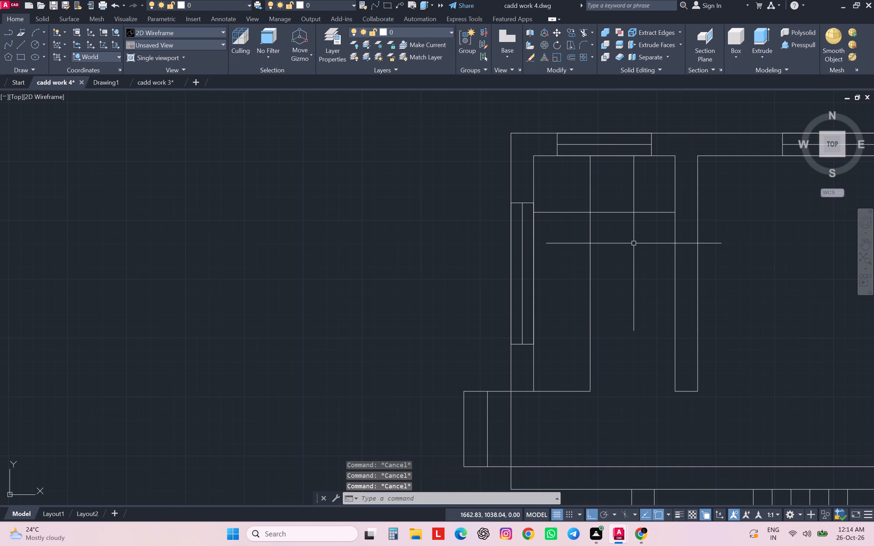
{"action": "key", "text": "Escape"}
{"action": "key", "text": "Escape"}
Fillet the W/A counter's horizontal offset line and vertical edge with radius 0 to form a sharp corner.
{"action": "key", "text": "f"}
{"action": "key", "text": "Return"}
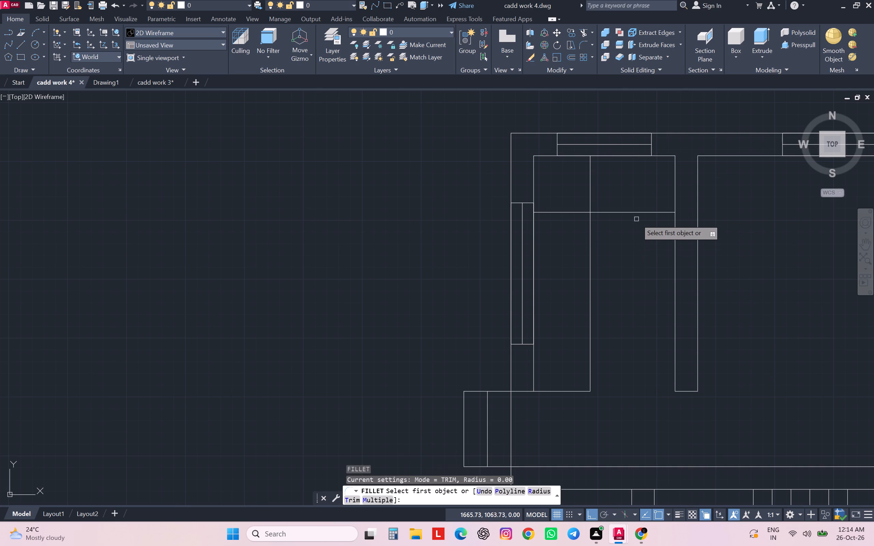
{"action": "left_click", "coordinate": [637, 213]}
{"action": "left_click", "coordinate": [591, 259]}
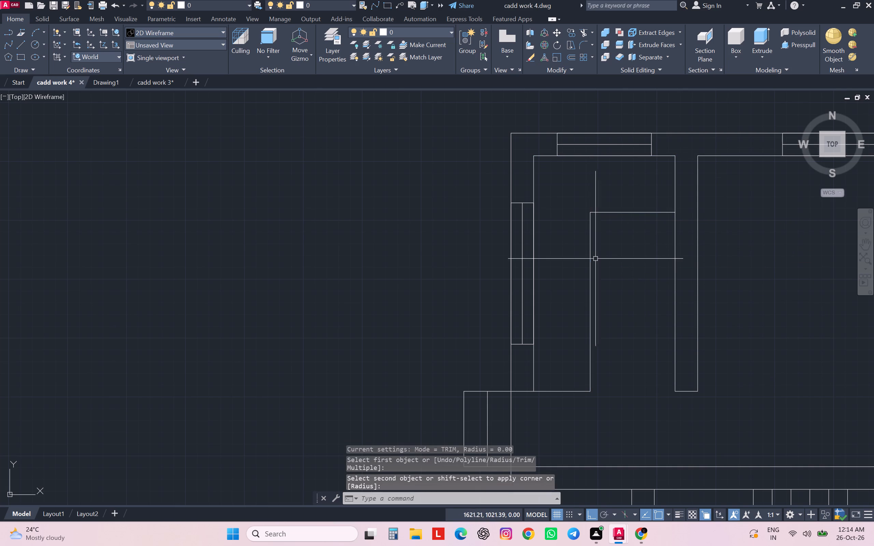
{"action": "scroll", "coordinate": [597, 258], "scroll_direction": "down", "scroll_amount": 3}
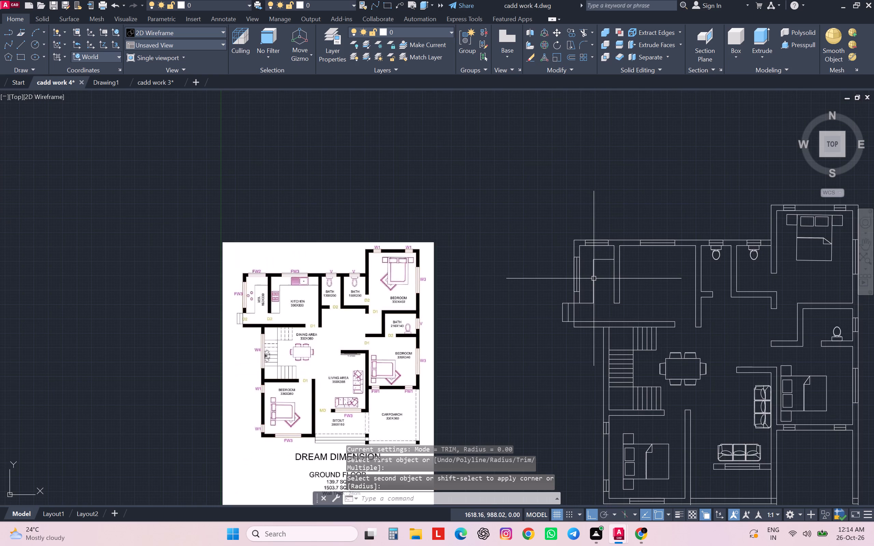
{"action": "key", "text": "Escape"}
{"action": "key", "text": "Escape"}
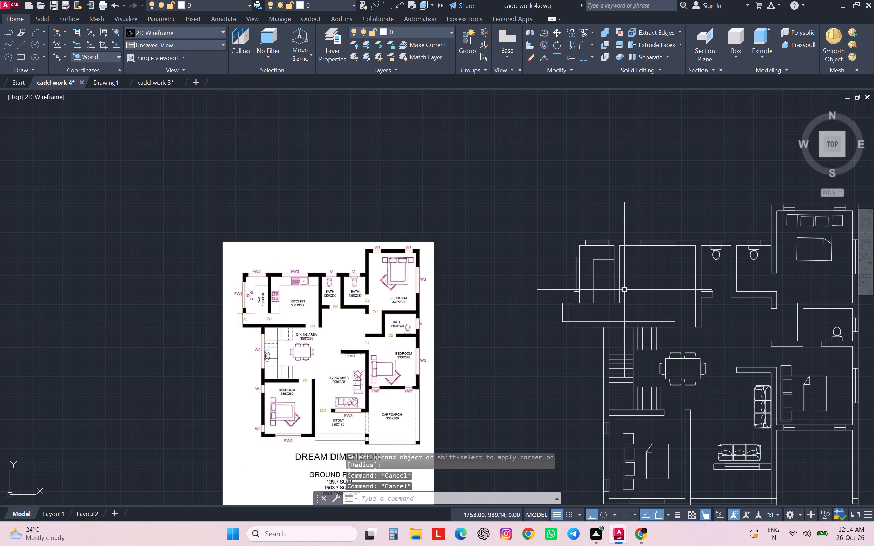
Offset the kitchen partition's east face 60 eastward and the kitchen's inner north wall line 60 southward.
{"action": "left_click", "coordinate": [621, 289]}
{"action": "key", "text": "o"}
{"action": "key", "text": "Return"}
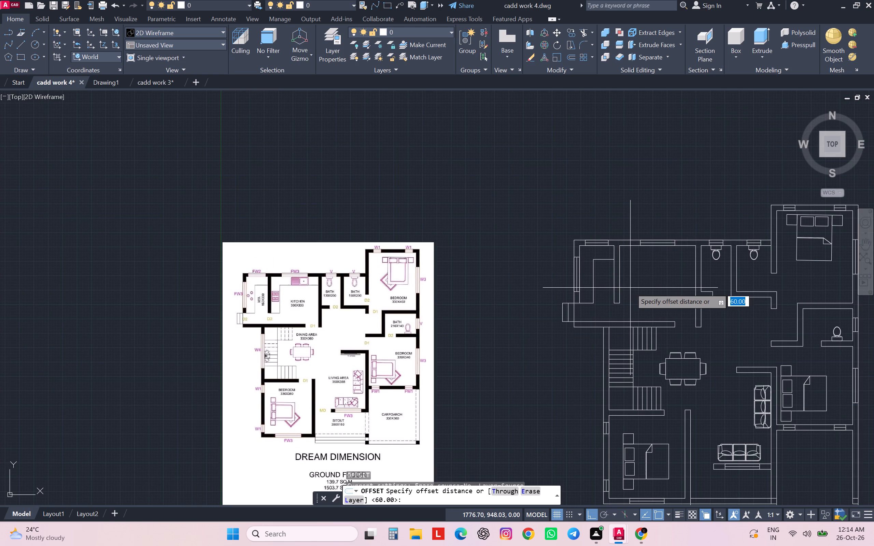
{"action": "key", "text": "6"}
{"action": "key", "text": "0"}
{"action": "key", "text": "Return"}
{"action": "left_click", "coordinate": [644, 288]}
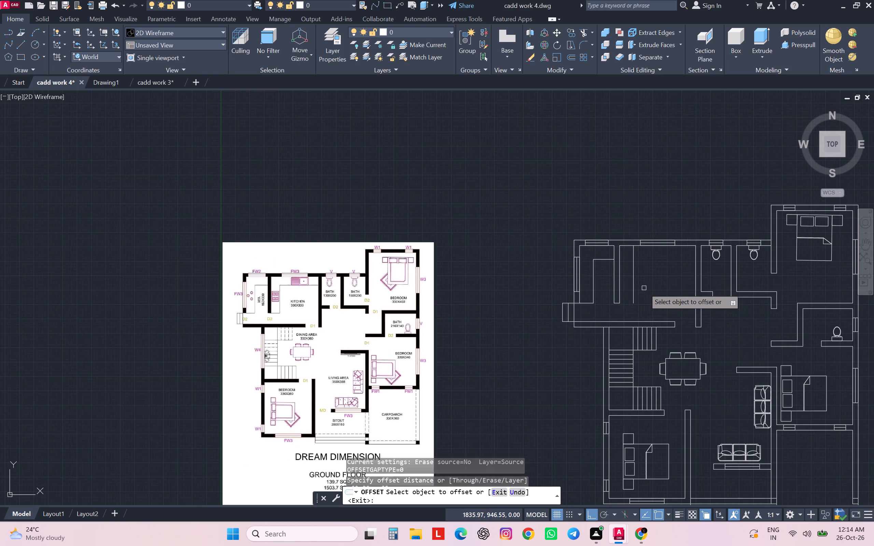
{"action": "left_click", "coordinate": [680, 246]}
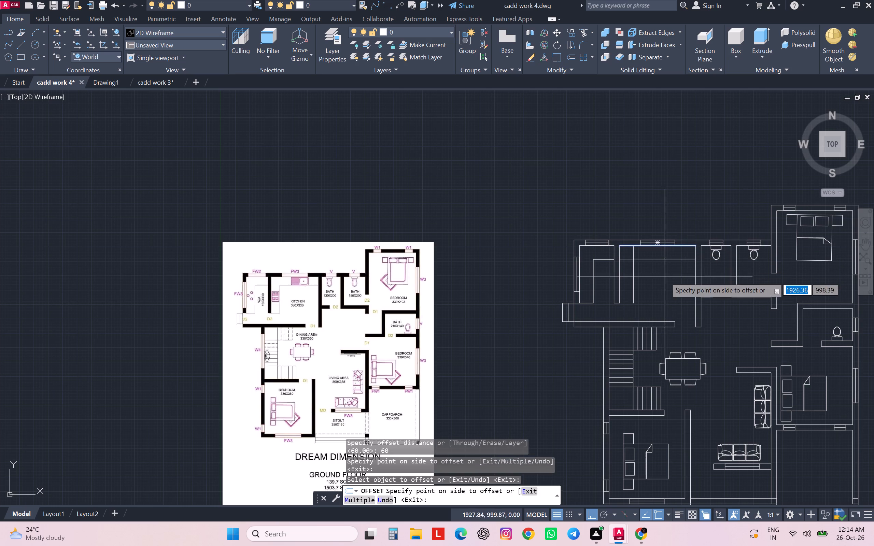
{"action": "left_click", "coordinate": [665, 277]}
{"action": "key", "text": "Escape"}
{"action": "key", "text": "Escape"}
{"action": "key", "text": "Escape"}
{"action": "key", "text": "Escape"}
{"action": "key", "text": "Escape"}
Fillet the two kitchen counter offset lines into a sharp northwest corner at radius 0.
{"action": "type", "text": "f"}
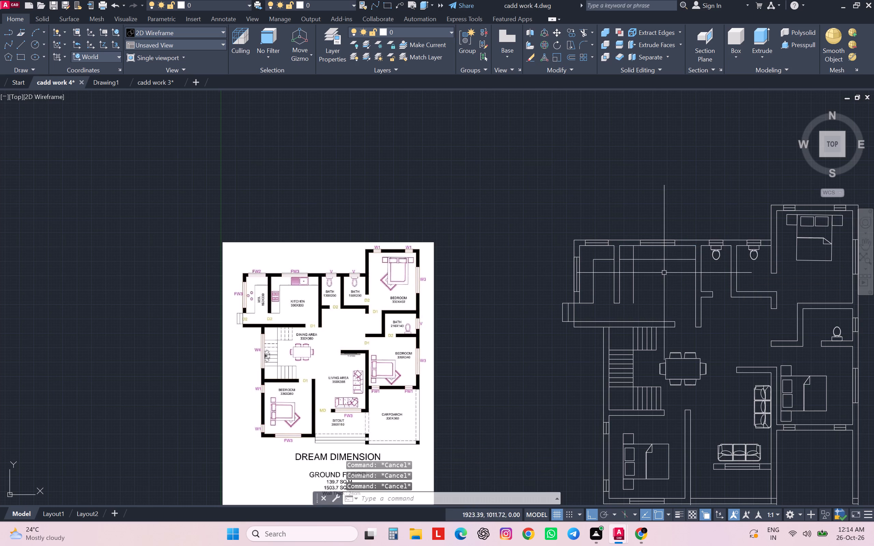
{"action": "key", "text": "space"}
{"action": "left_click", "coordinate": [659, 260]}
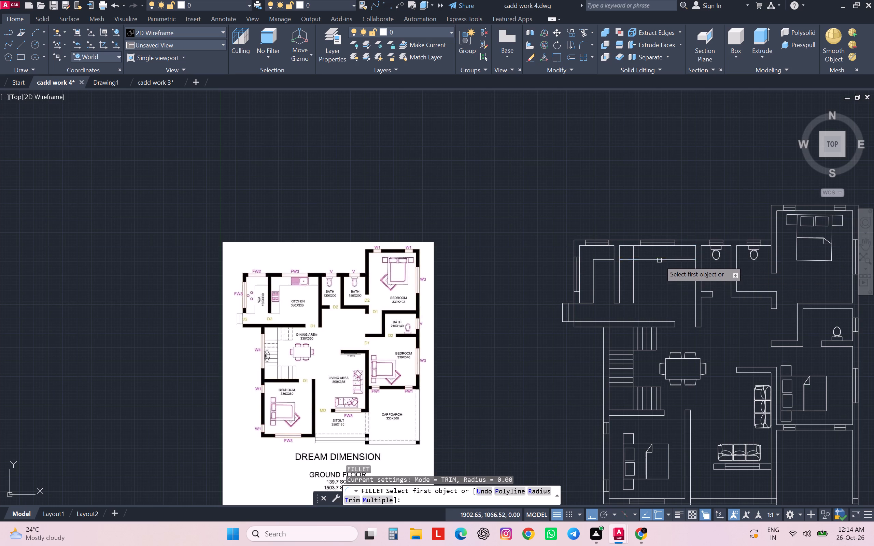
{"action": "left_click", "coordinate": [634, 271]}
Close the kitchen counter's south end with a line from its edge to the partition wall's southeast corner.
{"action": "scroll", "coordinate": [627, 304], "scroll_direction": "up", "scroll_amount": 3}
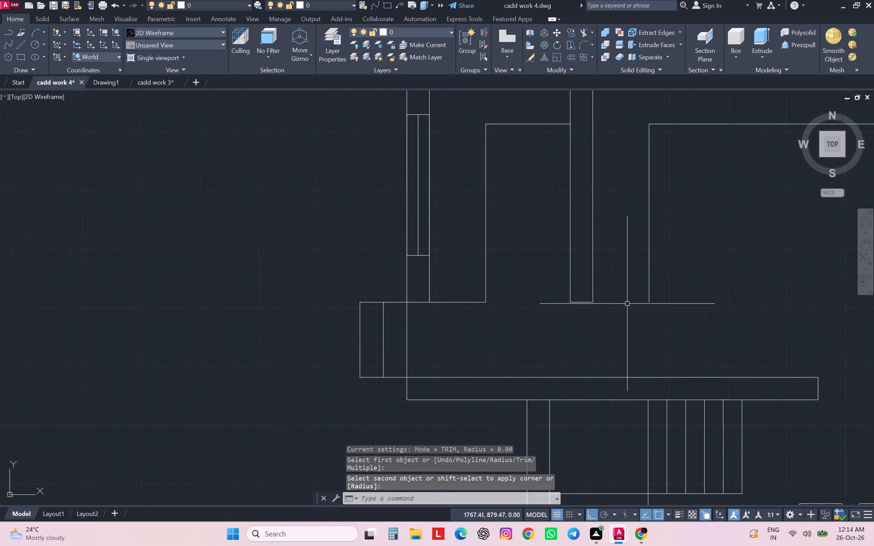
{"action": "key", "text": "l"}
{"action": "key", "text": "Return"}
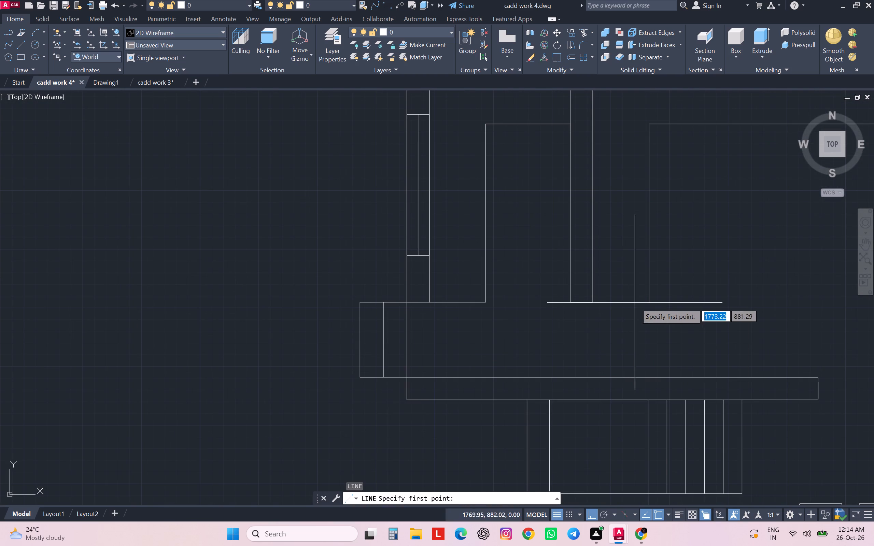
{"action": "left_click", "coordinate": [651, 300]}
{"action": "left_click", "coordinate": [592, 302]}
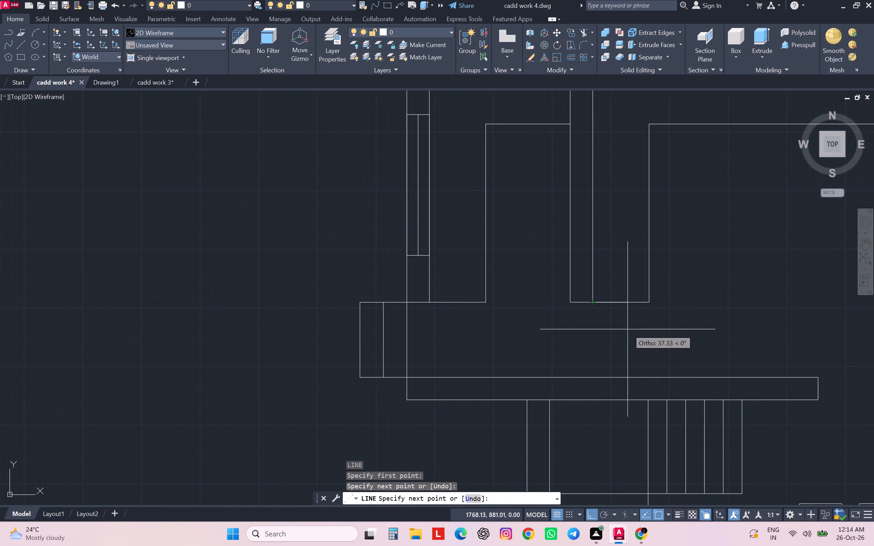
{"action": "key", "text": "Escape"}
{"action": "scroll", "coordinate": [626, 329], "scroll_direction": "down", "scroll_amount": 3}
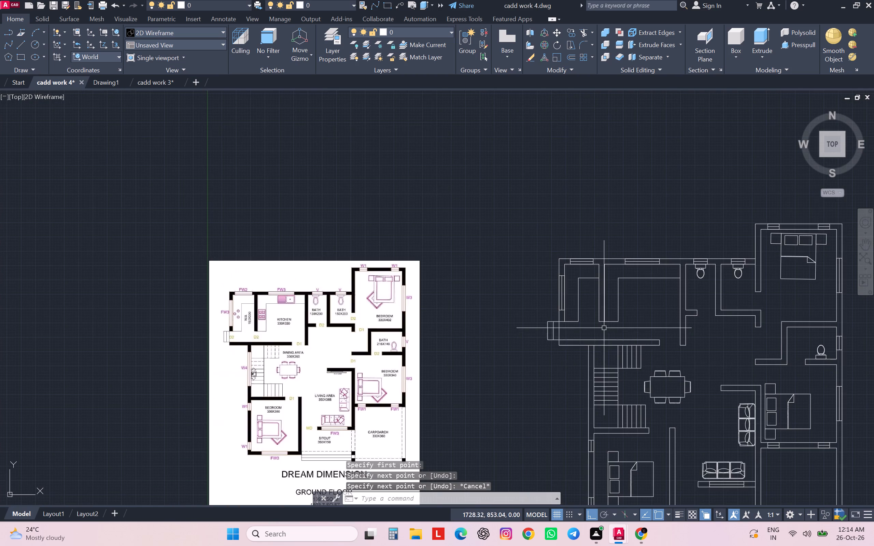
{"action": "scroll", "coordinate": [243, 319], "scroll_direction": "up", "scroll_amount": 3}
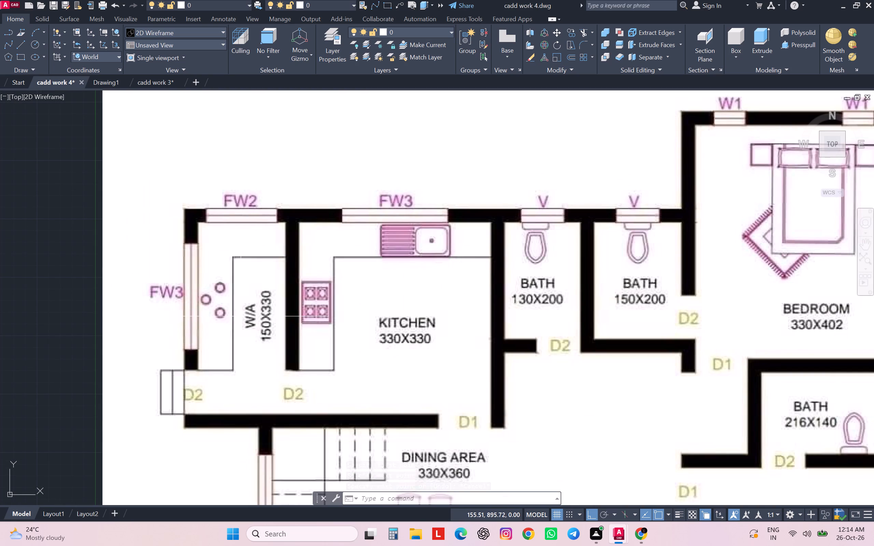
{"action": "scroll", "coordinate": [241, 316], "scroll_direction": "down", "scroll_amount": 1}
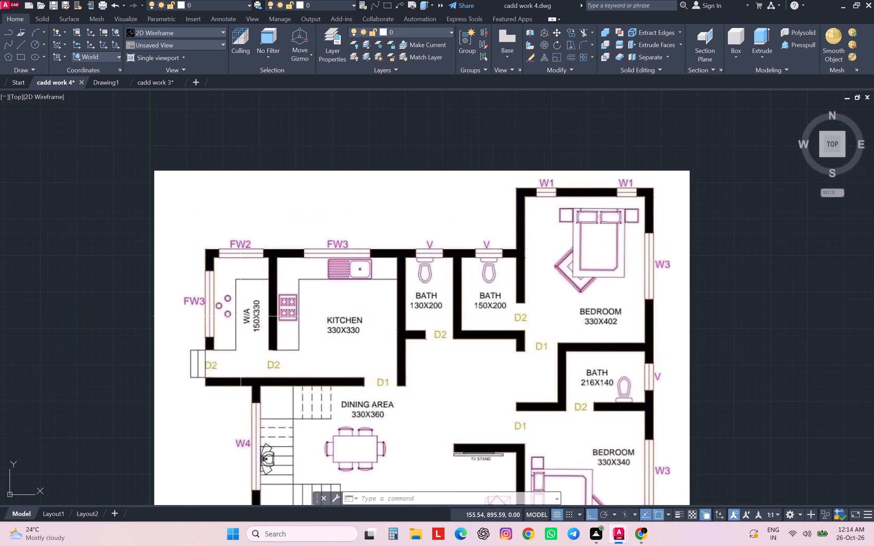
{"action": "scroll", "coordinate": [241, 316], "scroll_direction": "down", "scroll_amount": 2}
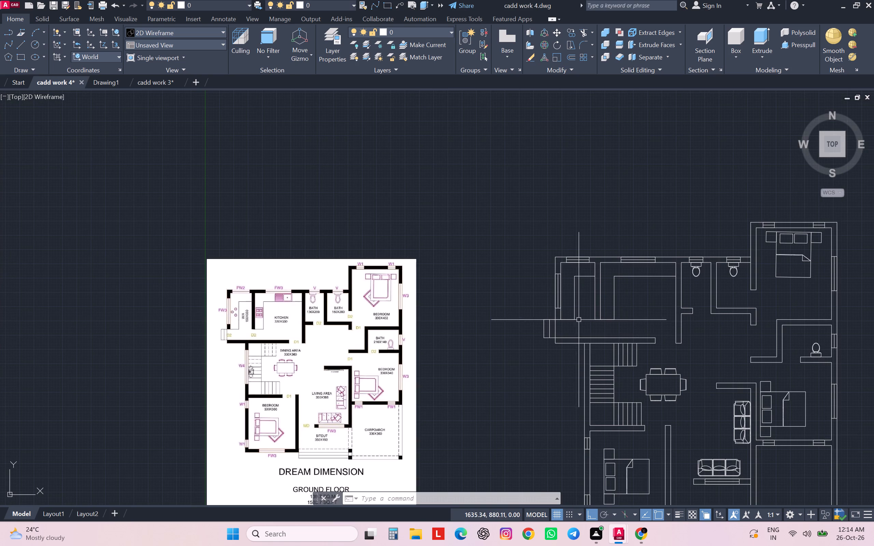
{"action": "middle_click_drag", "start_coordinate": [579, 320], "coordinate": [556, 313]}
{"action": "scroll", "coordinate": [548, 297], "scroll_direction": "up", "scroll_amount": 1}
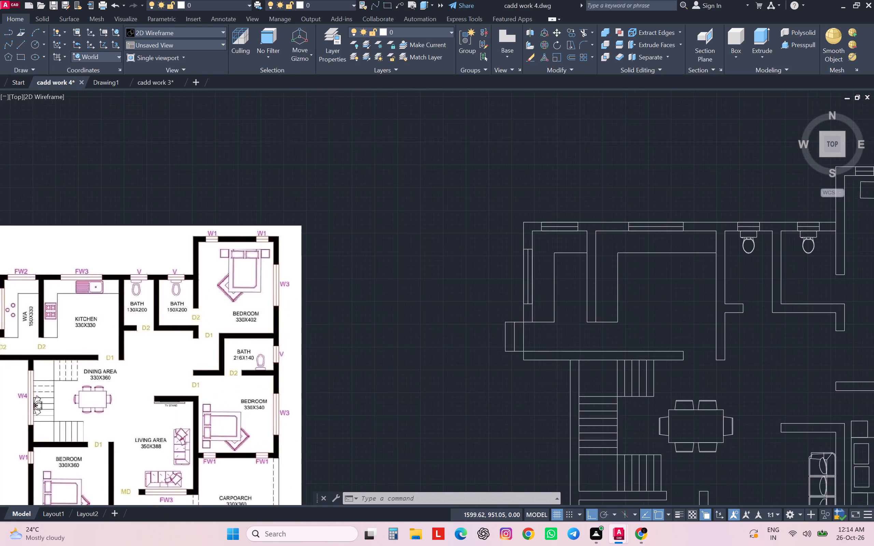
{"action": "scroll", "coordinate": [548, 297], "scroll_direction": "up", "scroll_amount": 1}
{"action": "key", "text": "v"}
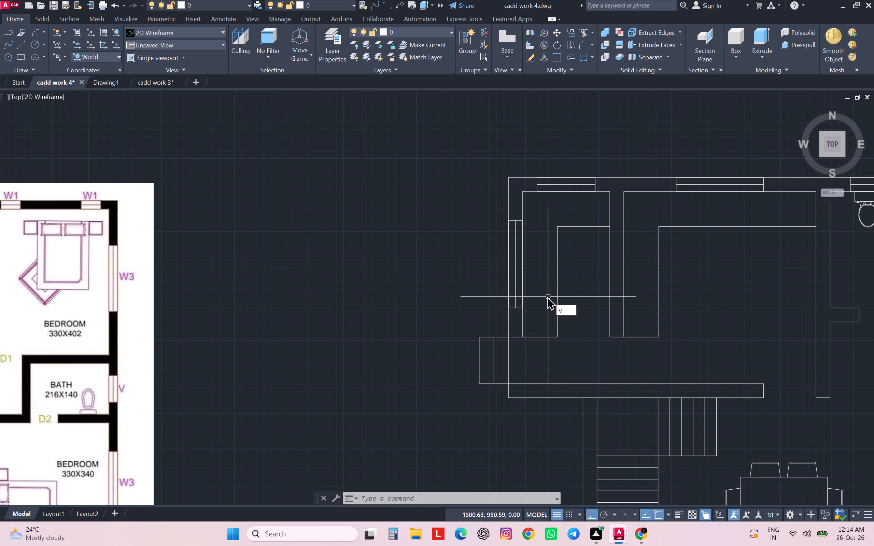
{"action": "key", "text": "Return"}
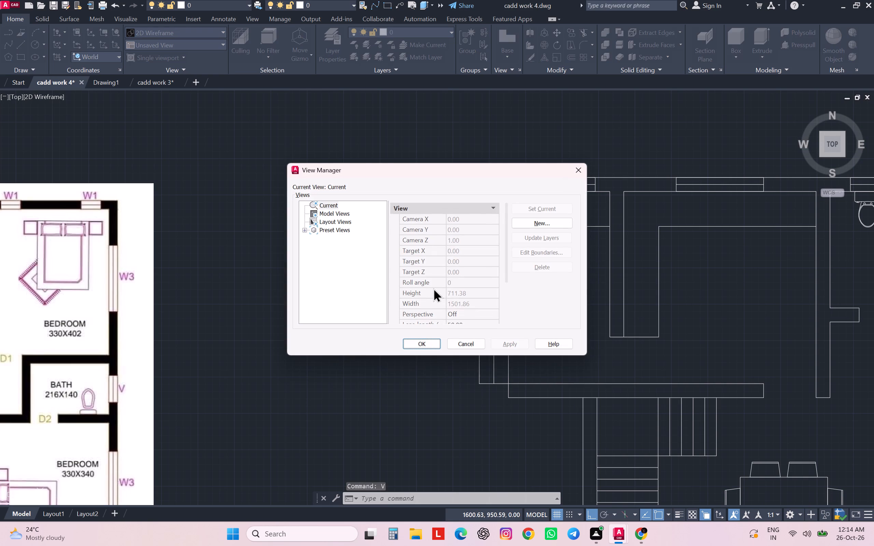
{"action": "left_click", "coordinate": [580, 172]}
Draw a circle of radius 8 in the empty space just west of the W/A room.
{"action": "key", "text": "c"}
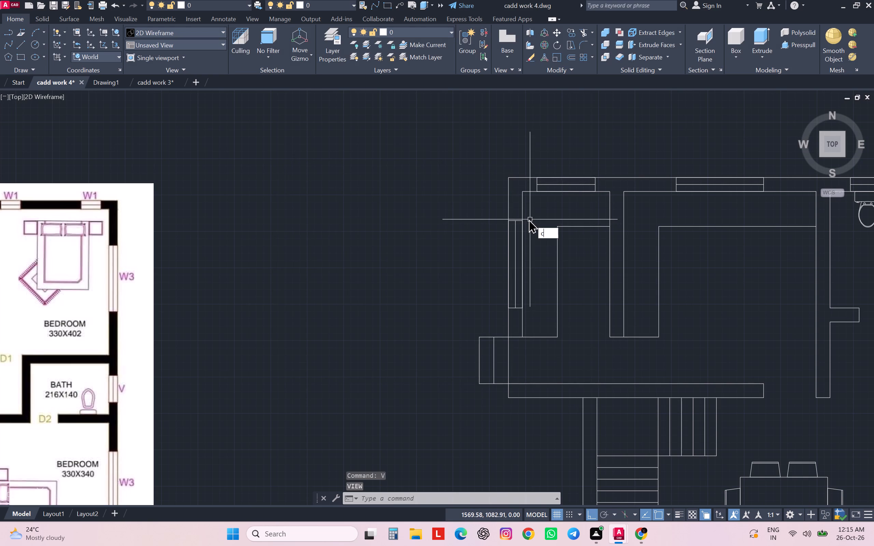
{"action": "left_click", "coordinate": [571, 241]}
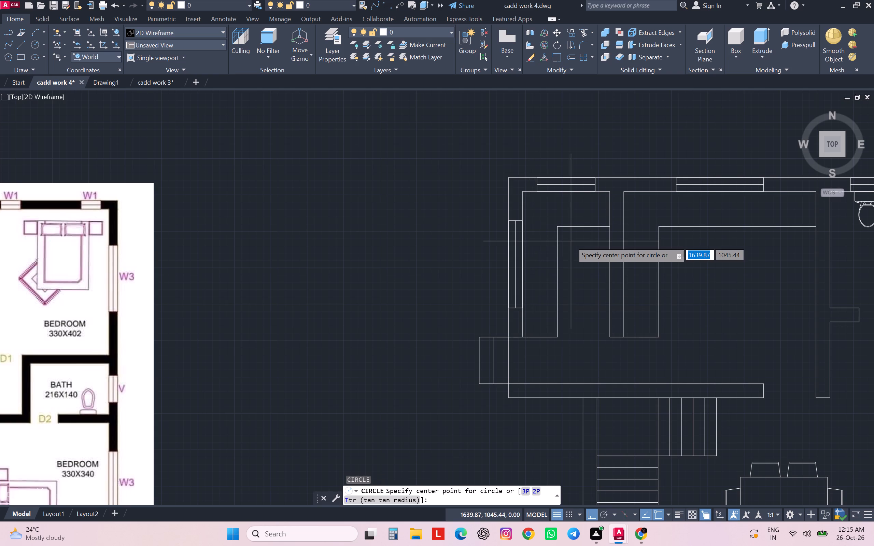
{"action": "left_click", "coordinate": [460, 229]}
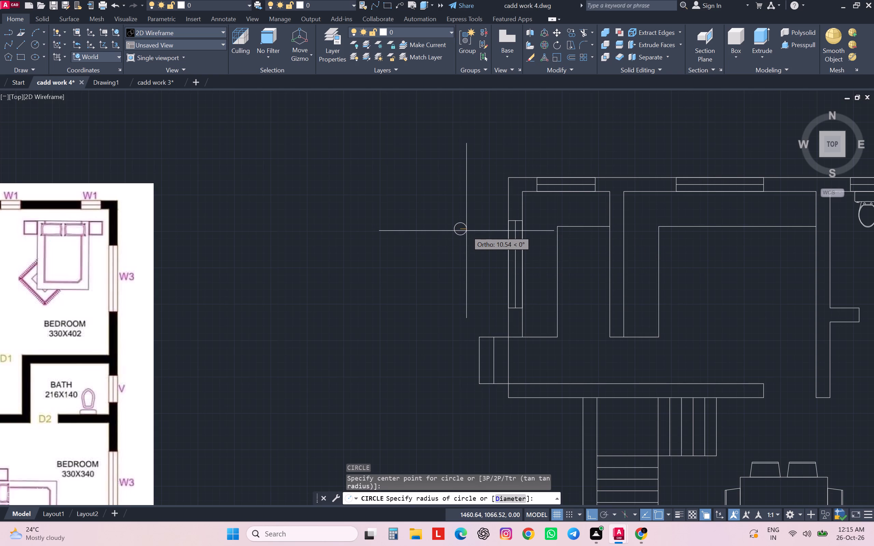
{"action": "key", "text": "8"}
{"action": "key", "text": "Return"}
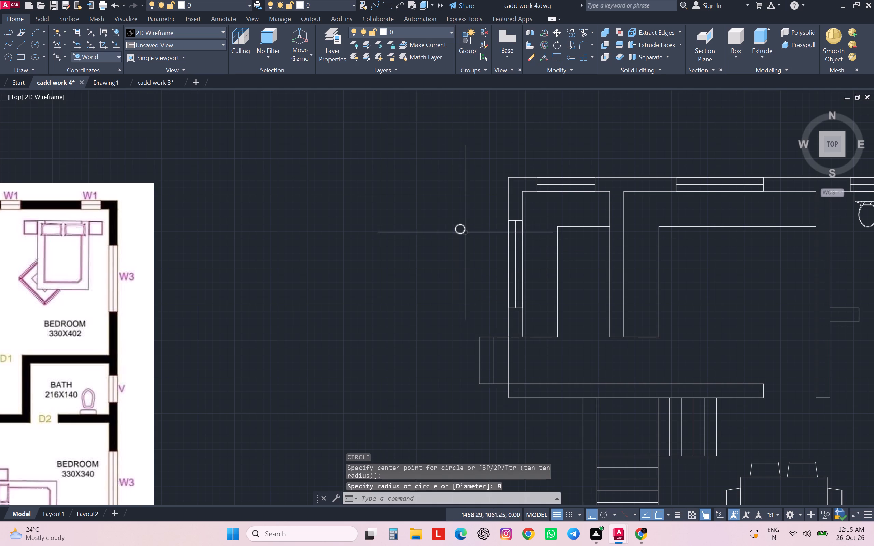
Move the radius 8 circle onto the west W/A counter, beside the west window, with Ortho turned off.
{"action": "left_click", "coordinate": [465, 232]}
{"action": "key", "text": "m"}
{"action": "key", "text": "Return"}
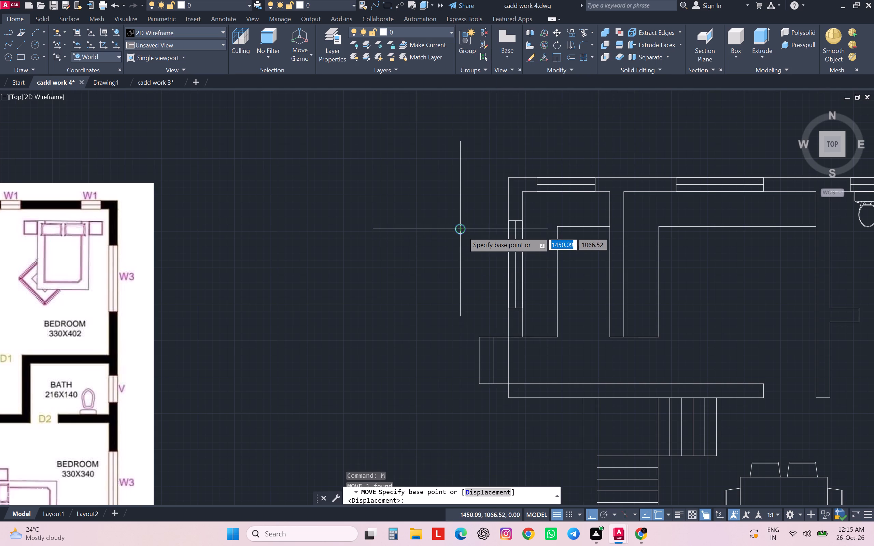
{"action": "scroll", "coordinate": [462, 231], "scroll_direction": "up", "scroll_amount": 4}
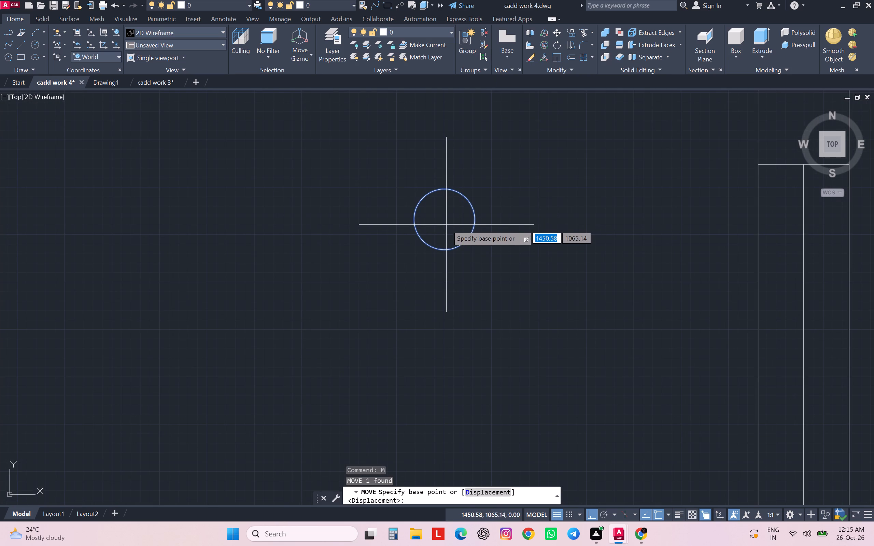
{"action": "left_click", "coordinate": [446, 220]}
{"action": "scroll", "coordinate": [447, 220], "scroll_direction": "down", "scroll_amount": 2}
{"action": "scroll", "coordinate": [593, 315], "scroll_direction": "down", "scroll_amount": 1}
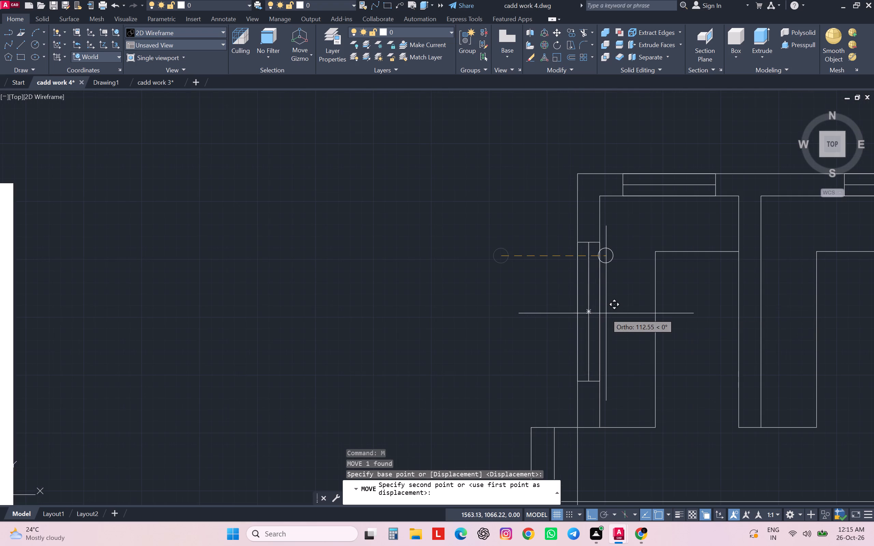
{"action": "scroll", "coordinate": [604, 313], "scroll_direction": "down", "scroll_amount": 1}
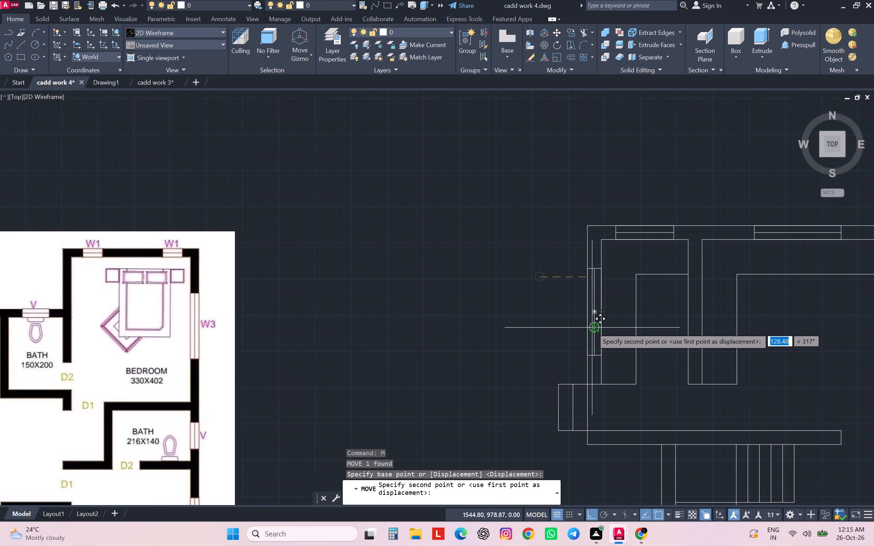
{"action": "key", "text": "F8"}
{"action": "scroll", "coordinate": [594, 328], "scroll_direction": "down", "scroll_amount": 1}
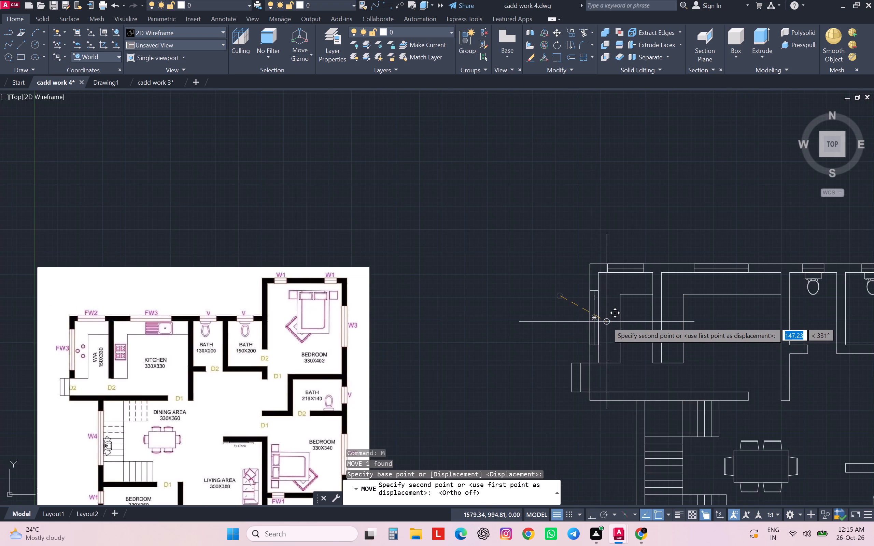
{"action": "left_click", "coordinate": [606, 320]}
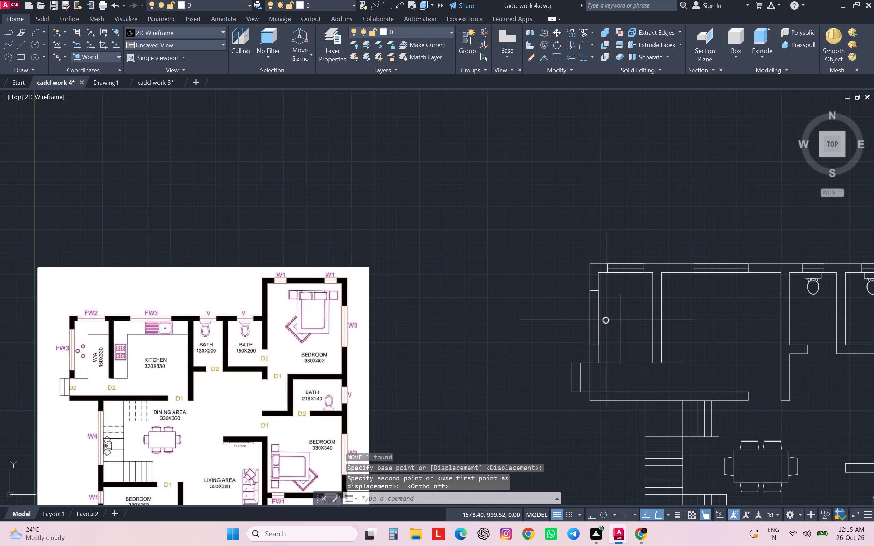
Copy the W/A counter circle twice, northeast and southeast of the original, to form a triangle of three circles.
{"action": "left_click", "coordinate": [608, 320]}
{"action": "type", "text": "co"}
{"action": "key", "text": "Return"}
{"action": "left_click", "coordinate": [608, 320]}
{"action": "scroll", "coordinate": [608, 320], "scroll_direction": "up", "scroll_amount": 3}
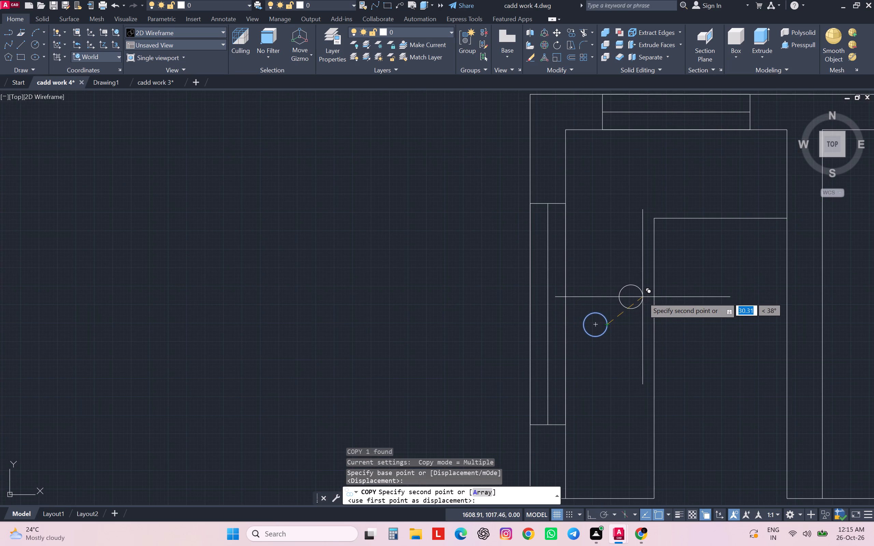
{"action": "left_click", "coordinate": [643, 297]}
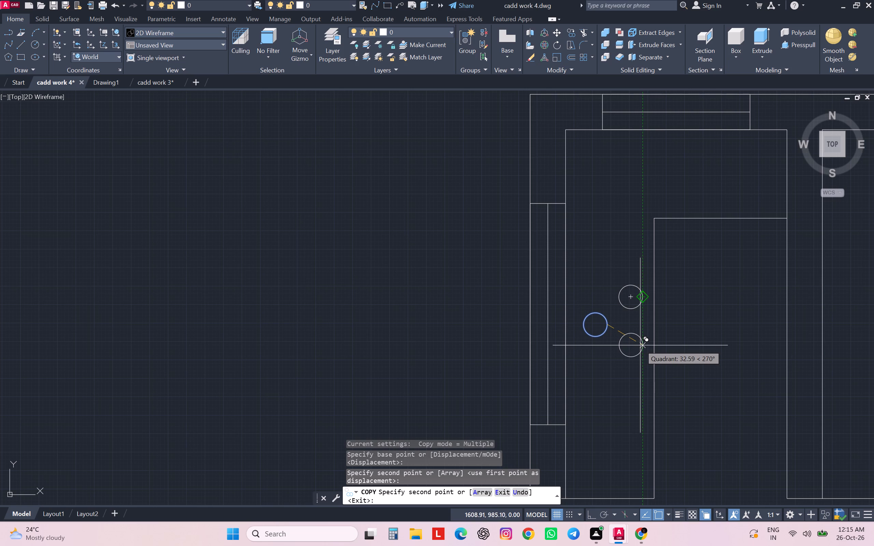
{"action": "left_click", "coordinate": [642, 350]}
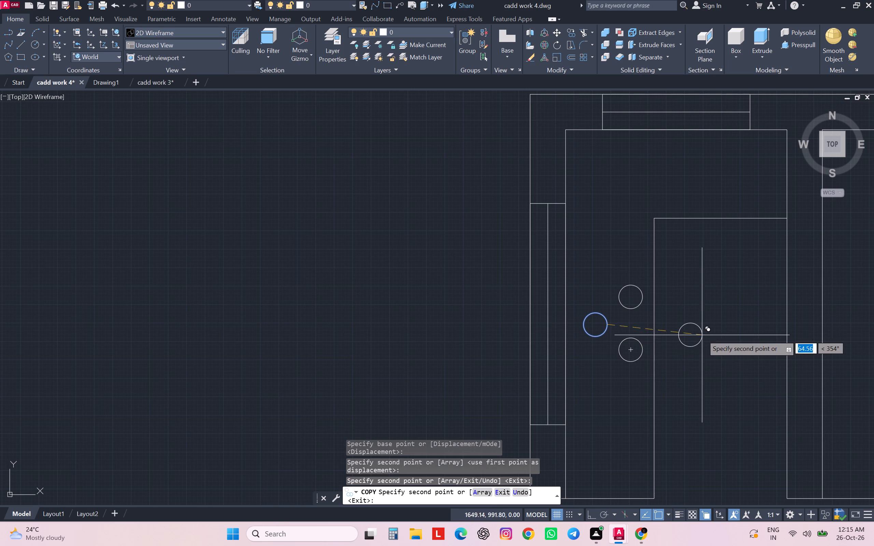
{"action": "key", "text": "Escape"}
{"action": "key", "text": "Escape"}
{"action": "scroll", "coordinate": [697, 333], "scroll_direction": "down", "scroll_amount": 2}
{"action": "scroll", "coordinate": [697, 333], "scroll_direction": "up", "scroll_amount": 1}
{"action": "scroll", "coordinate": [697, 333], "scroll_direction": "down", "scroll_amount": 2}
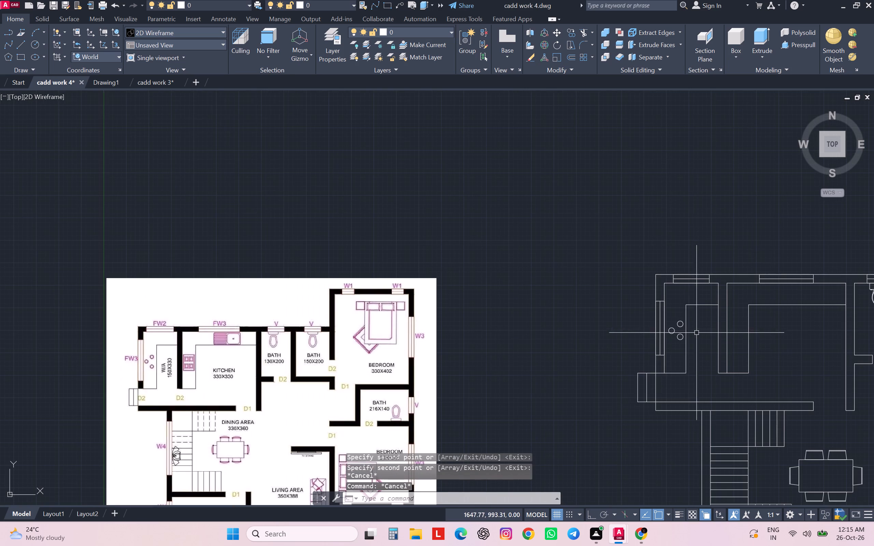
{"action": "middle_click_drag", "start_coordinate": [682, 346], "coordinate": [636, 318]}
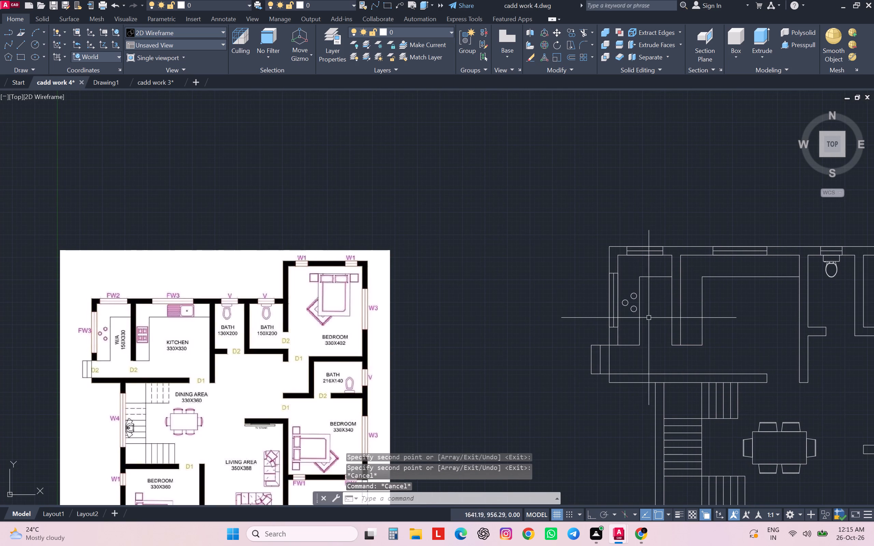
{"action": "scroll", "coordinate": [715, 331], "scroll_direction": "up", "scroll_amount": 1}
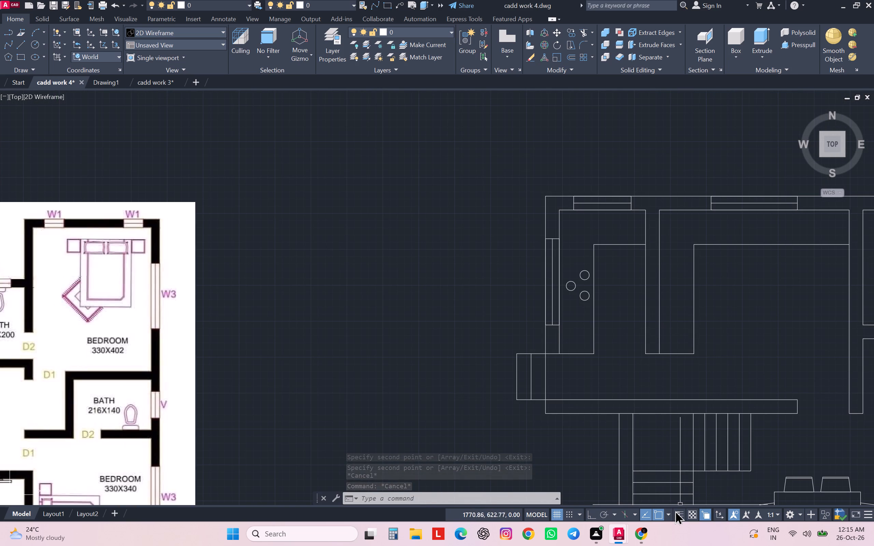
Switch to Chrome and search Google for kitchen accessories.
{"action": "left_click", "coordinate": [639, 532]}
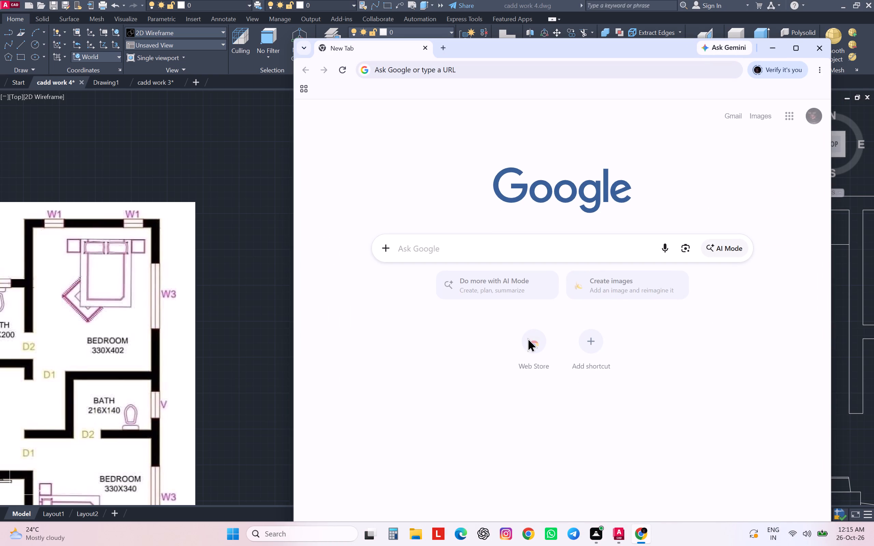
{"action": "left_click", "coordinate": [510, 249]}
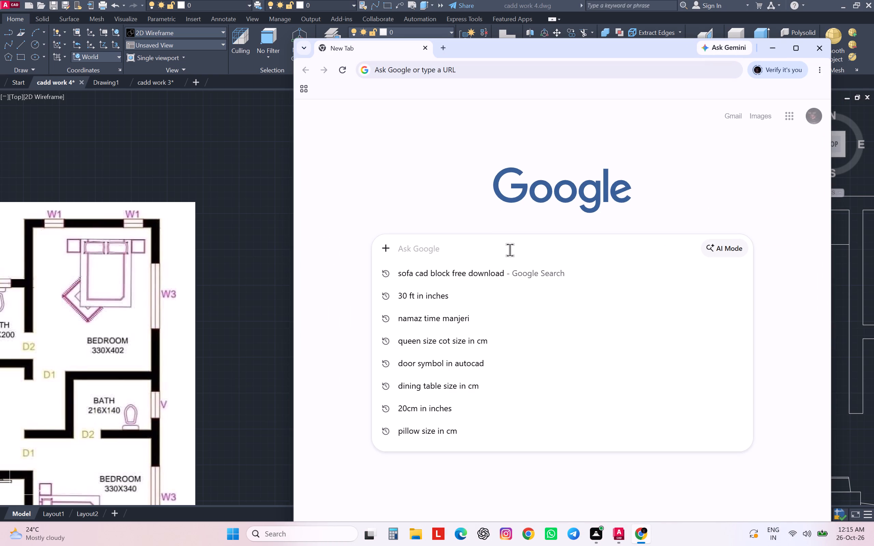
{"action": "type", "text": "kitchen"}
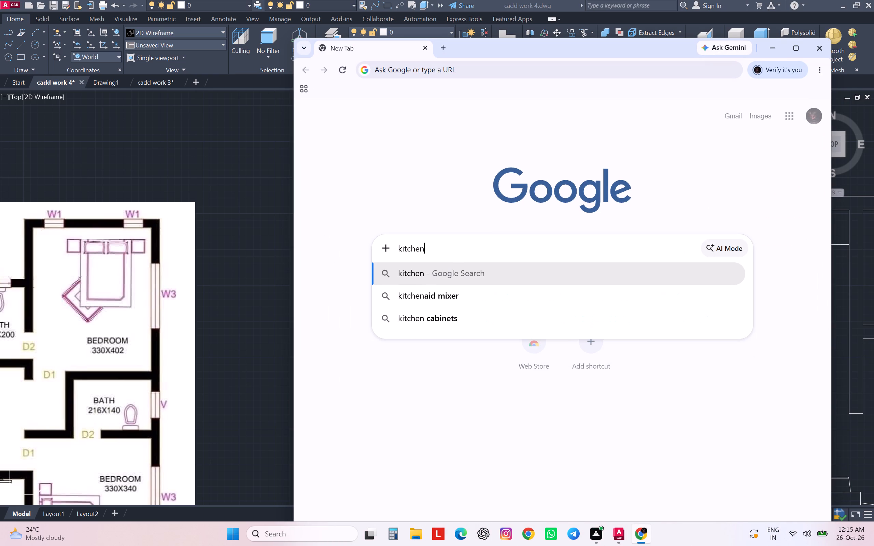
{"action": "key", "text": "space"}
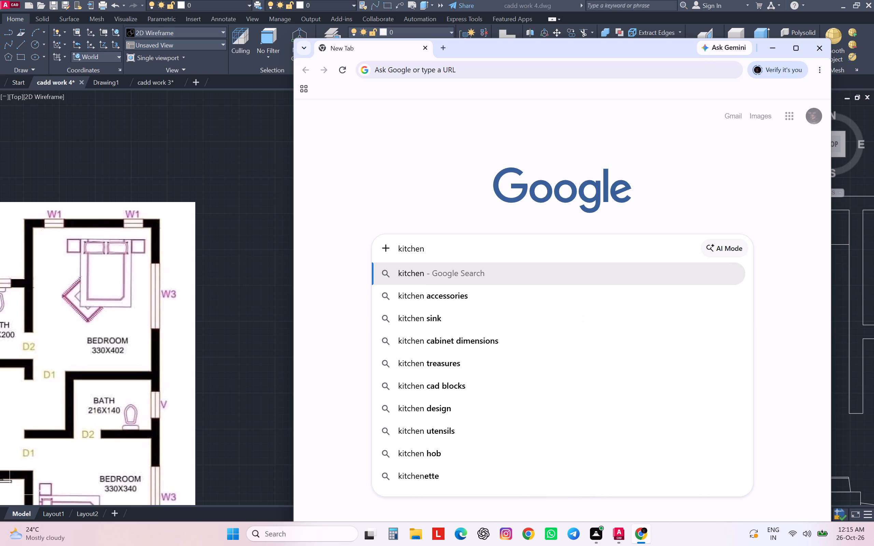
{"action": "left_click", "coordinate": [457, 297]}
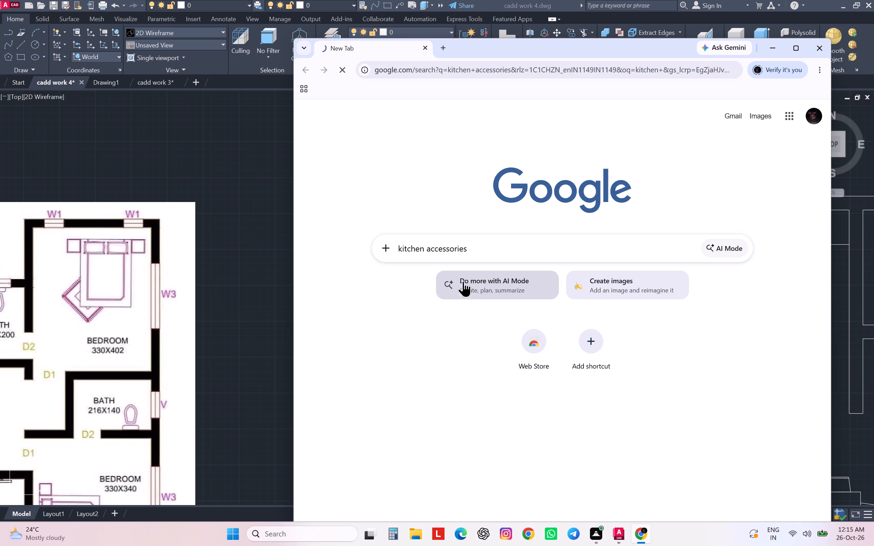
Refine the Google search to "kitchen accessories cadd file plan".
{"action": "left_click", "coordinate": [479, 253]}
{"action": "key", "text": "space"}
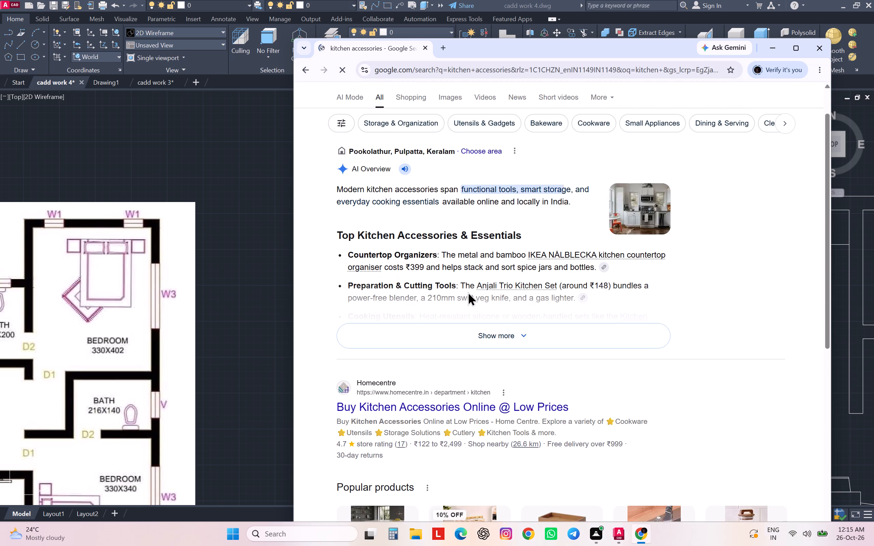
{"action": "key", "text": "c"}
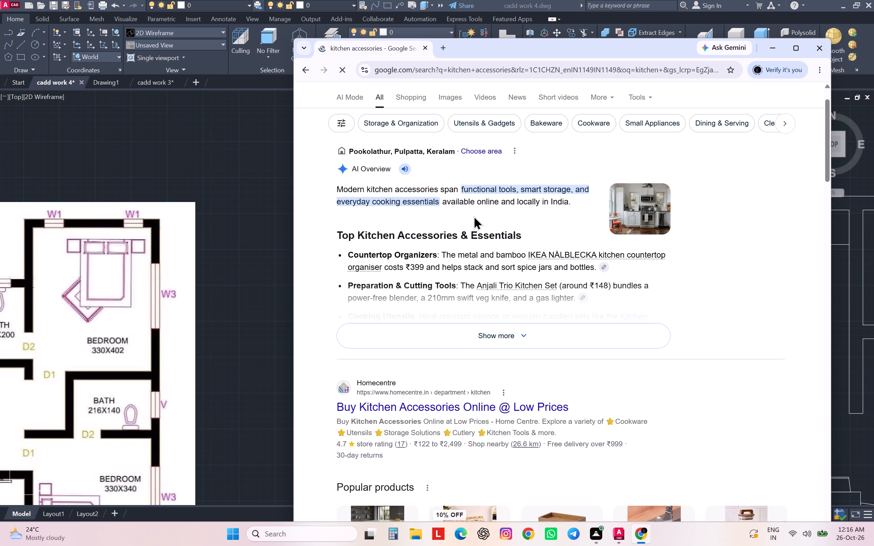
{"action": "left_click", "coordinate": [362, 47]}
{"action": "scroll", "coordinate": [415, 127], "scroll_direction": "up", "scroll_amount": 5}
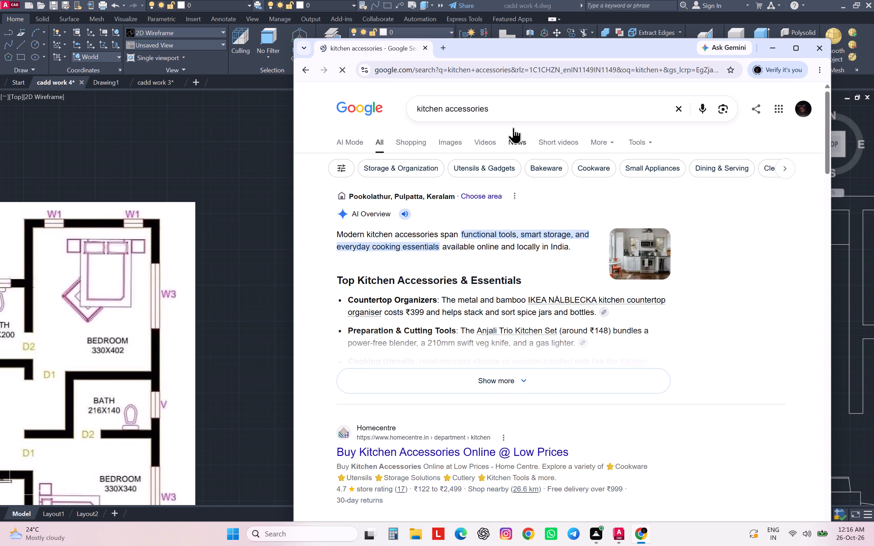
{"action": "left_click", "coordinate": [517, 112]}
{"action": "key", "text": "space"}
{"action": "type", "text": "cadd"}
{"action": "key", "text": "space"}
{"action": "type", "text": "f"}
{"action": "key", "text": "i"}
{"action": "key", "text": "l"}
{"action": "key", "text": "e"}
{"action": "key", "text": "space"}
{"action": "type", "text": "p"}
{"action": "type", "text": "lan"}
{"action": "key", "text": "Return"}
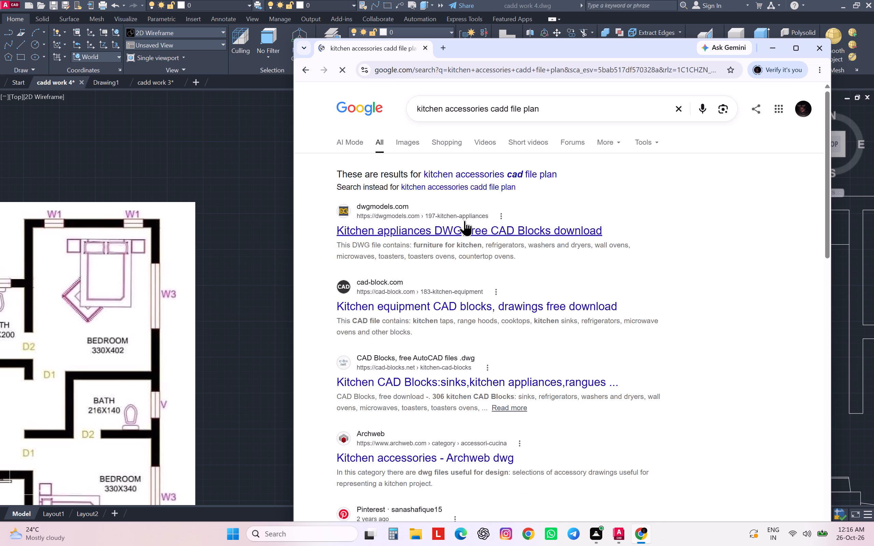
Open the kitchen CAD blocks page on cad-blocks.net from the search results.
{"action": "left_click", "coordinate": [491, 228]}
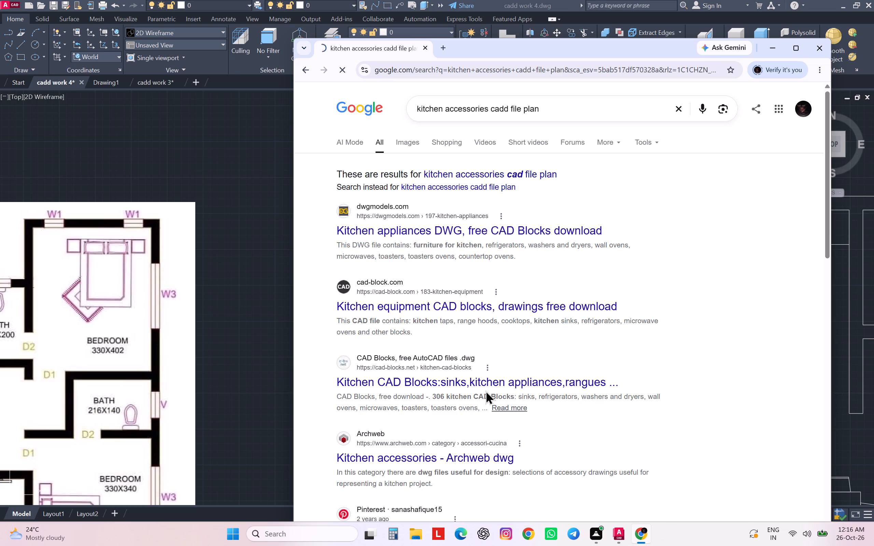
{"action": "left_click", "coordinate": [488, 386]}
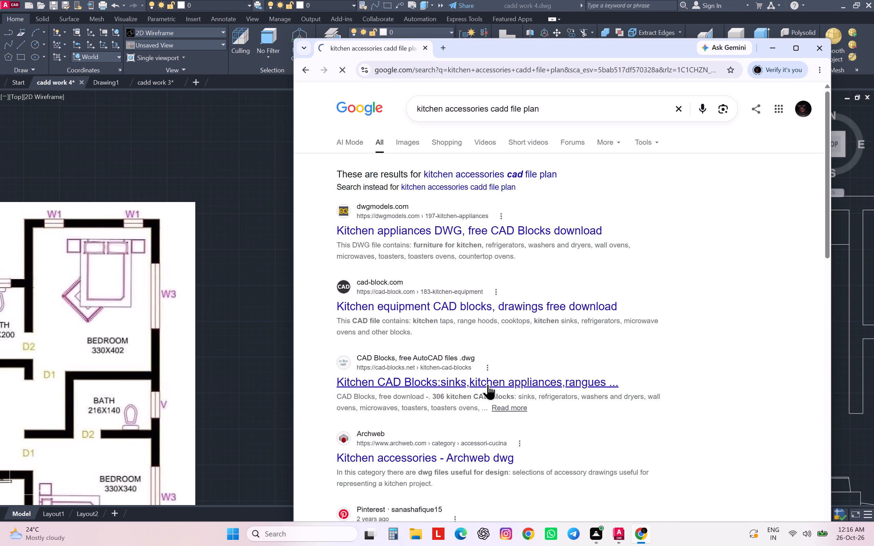
{"action": "double_click", "coordinate": [488, 381]}
{"action": "scroll", "coordinate": [487, 376], "scroll_direction": "up", "scroll_amount": 1}
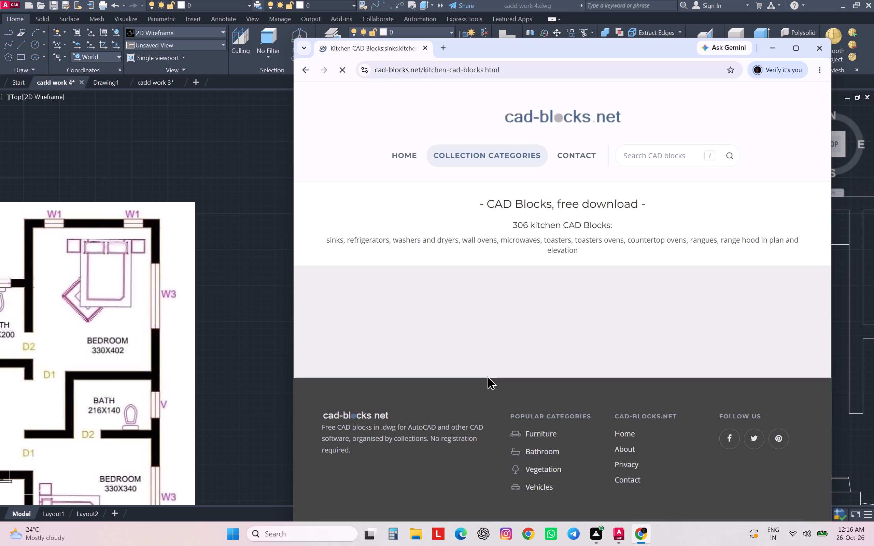
Open the Sinks CAD Blocks collection and download its kitchen sink CAD blocks.
{"action": "scroll", "coordinate": [599, 351], "scroll_direction": "down", "scroll_amount": 1}
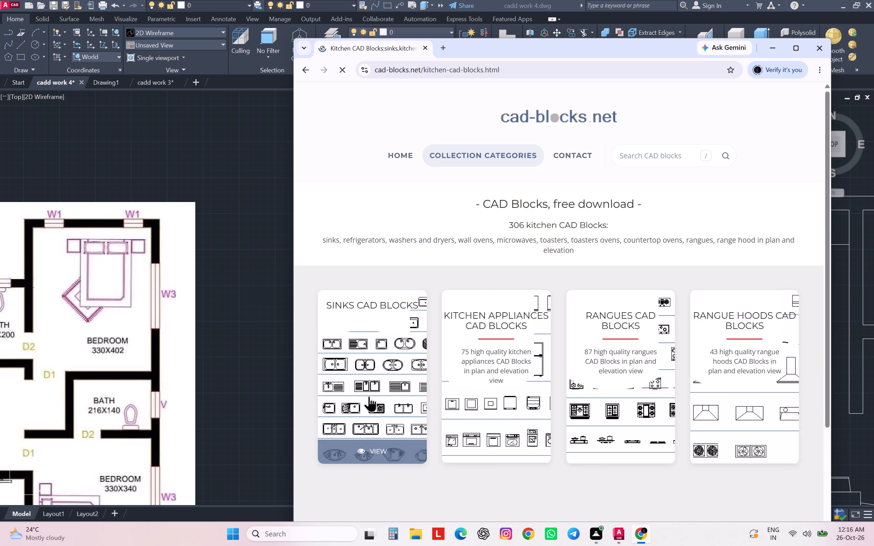
{"action": "left_click", "coordinate": [368, 367]}
{"action": "left_click", "coordinate": [366, 472]}
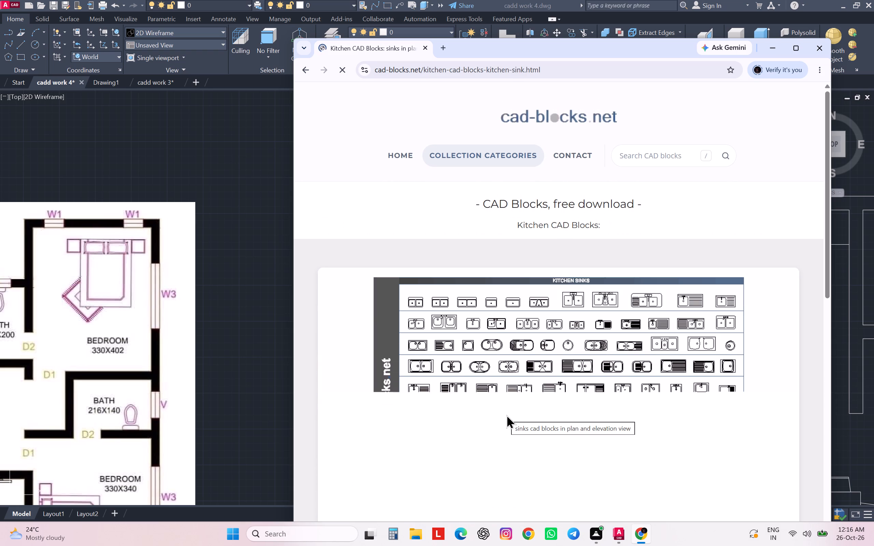
{"action": "scroll", "coordinate": [500, 422], "scroll_direction": "down", "scroll_amount": 1}
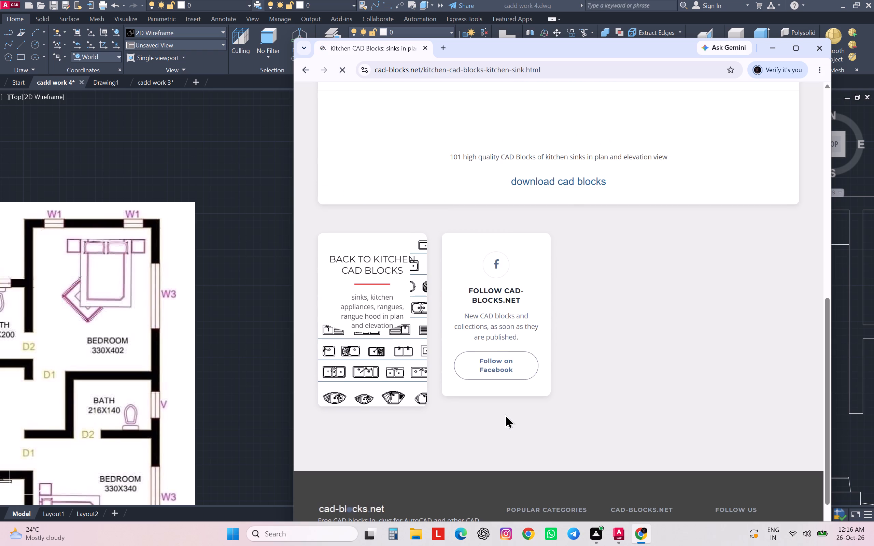
{"action": "left_click", "coordinate": [564, 181]}
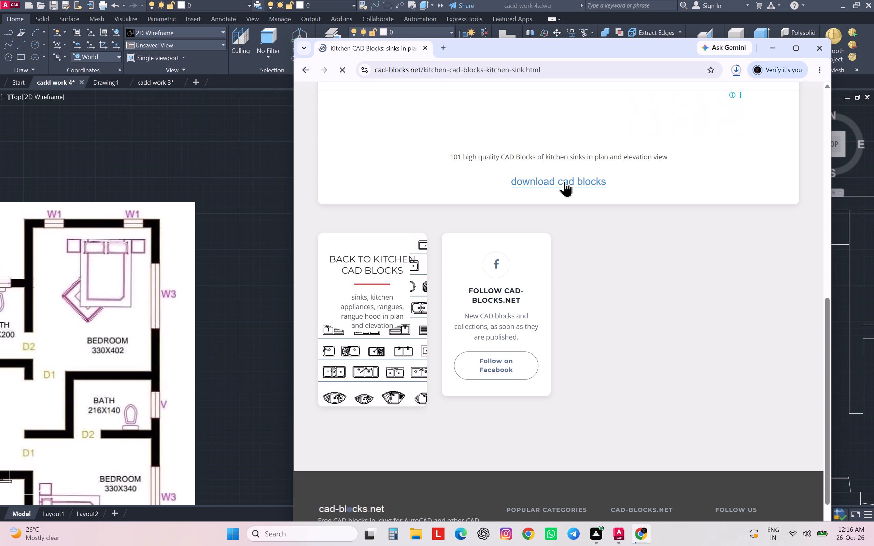
Return to the kitchen CAD blocks overview page and look through its block collections.
{"action": "scroll", "coordinate": [564, 181], "scroll_direction": "up", "scroll_amount": 3}
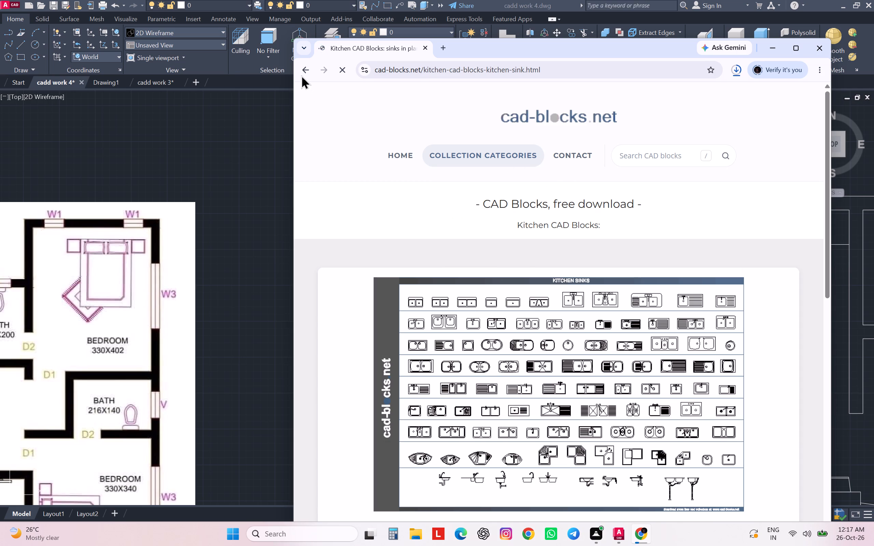
{"action": "left_click", "coordinate": [304, 70]}
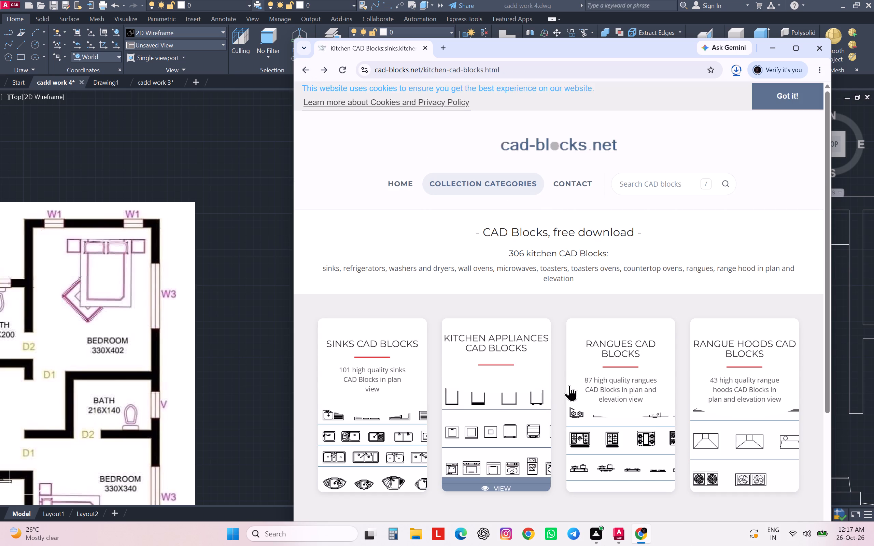
{"action": "scroll", "coordinate": [717, 384], "scroll_direction": "down", "scroll_amount": 1}
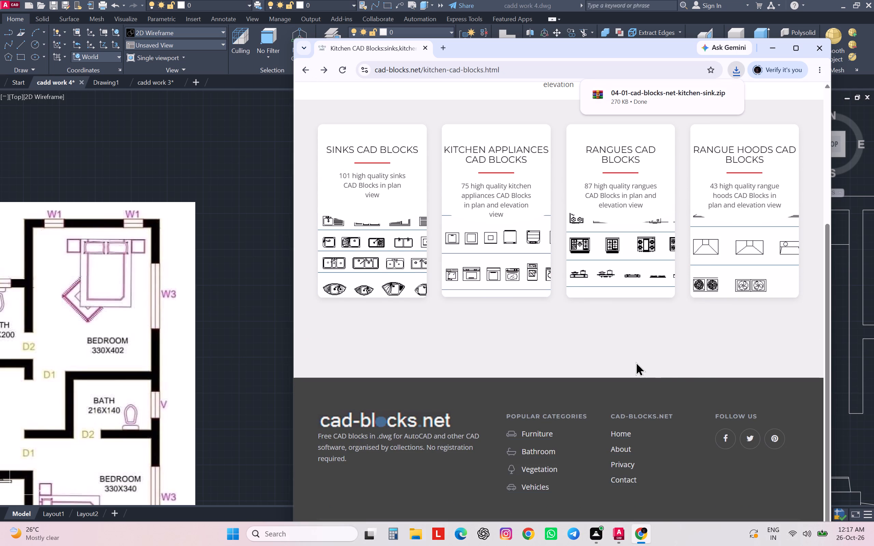
Open the downloaded 04-01-cad-blocks-net-kitchen-sink archive and load its DWG file in AutoCAD.
{"action": "left_click", "coordinate": [706, 94]}
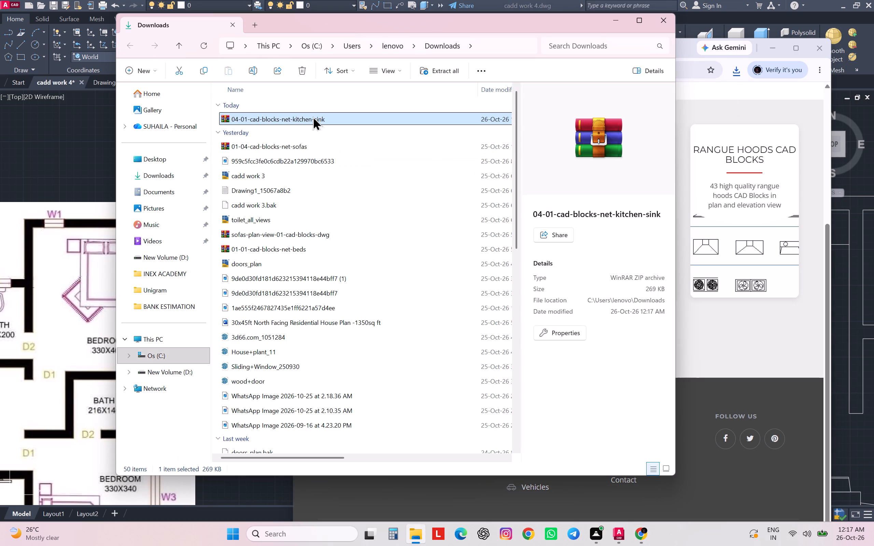
{"action": "double_click", "coordinate": [313, 116]}
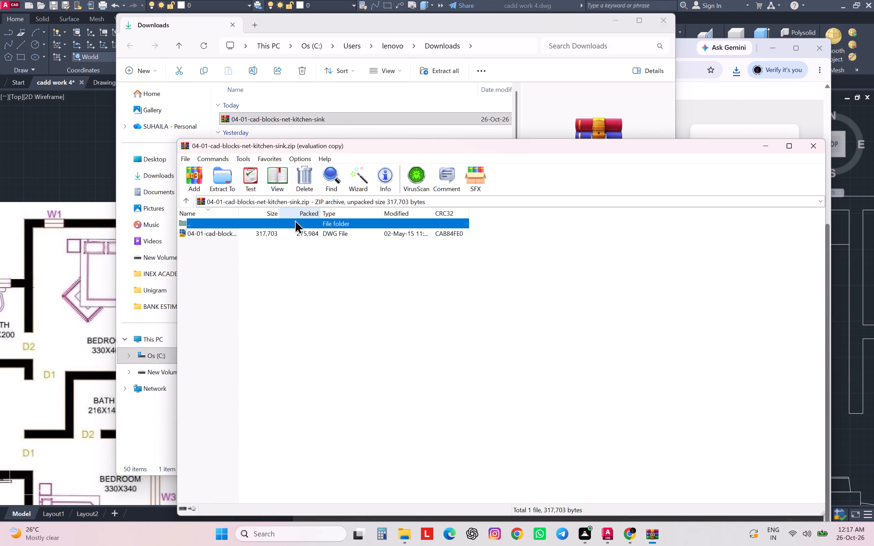
{"action": "double_click", "coordinate": [260, 232]}
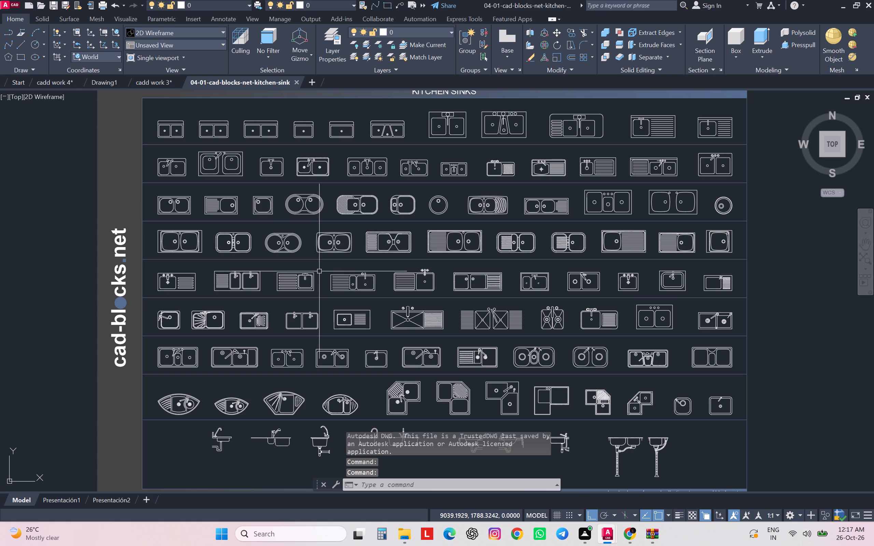
Copy the fifth-row single-bowl sink with a ribbed drainboard on its left and paste it into cadd work 4 above the floor plan.
{"action": "left_click", "coordinate": [319, 271]}
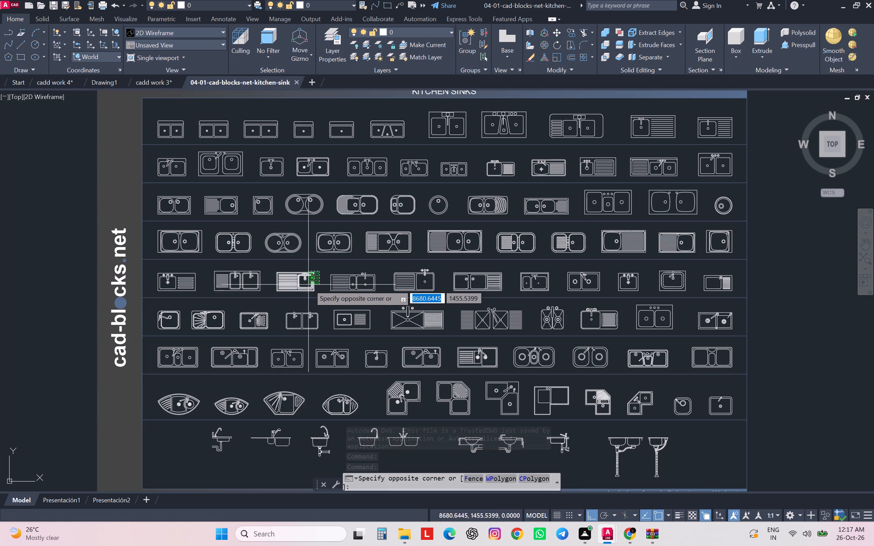
{"action": "left_click", "coordinate": [266, 294]}
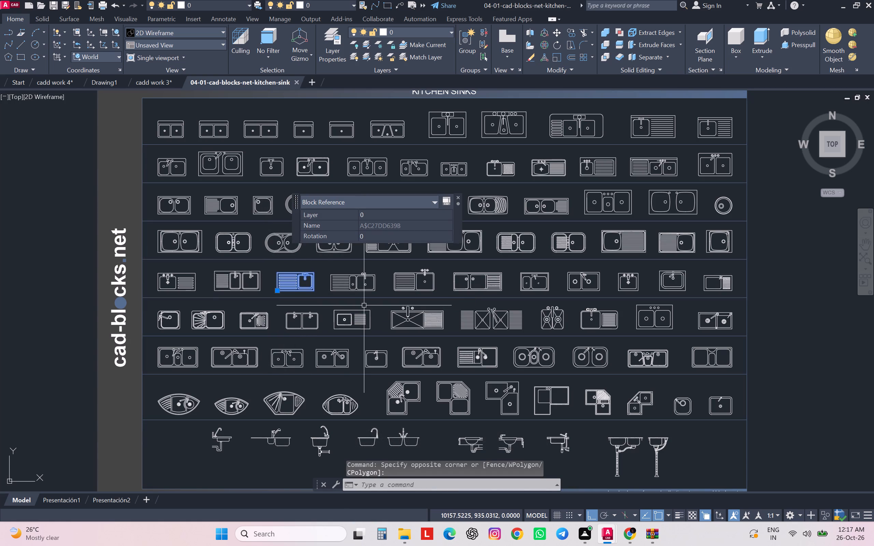
{"action": "key", "text": "ctrl+c"}
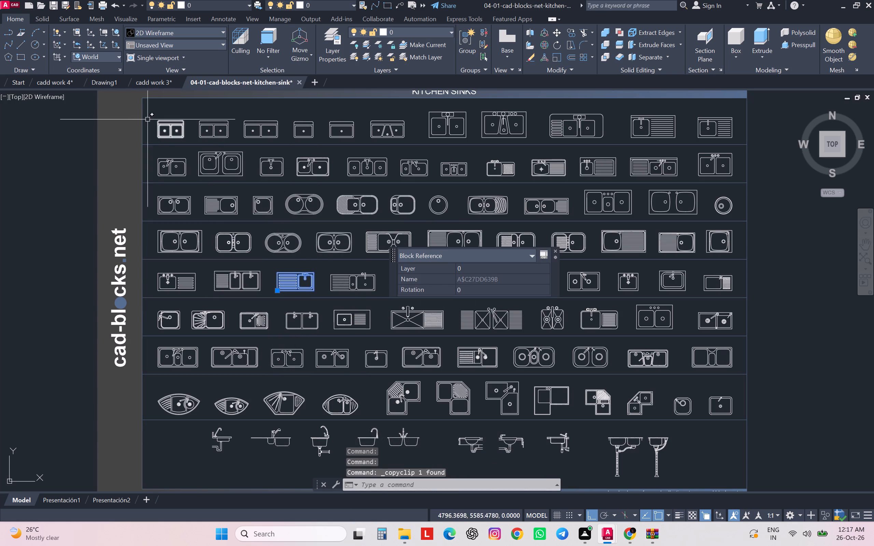
{"action": "left_click", "coordinate": [61, 84]}
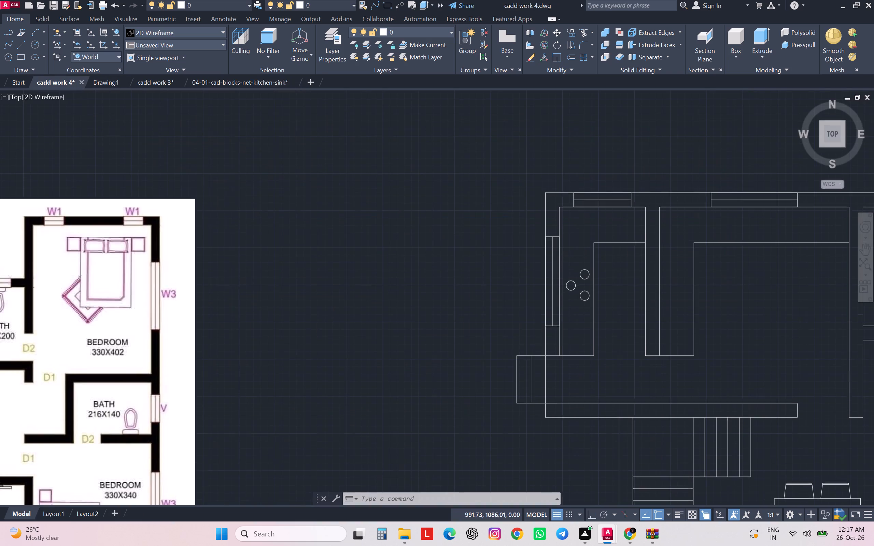
{"action": "key", "text": "ctrl+v"}
{"action": "scroll", "coordinate": [259, 264], "scroll_direction": "down", "scroll_amount": 2}
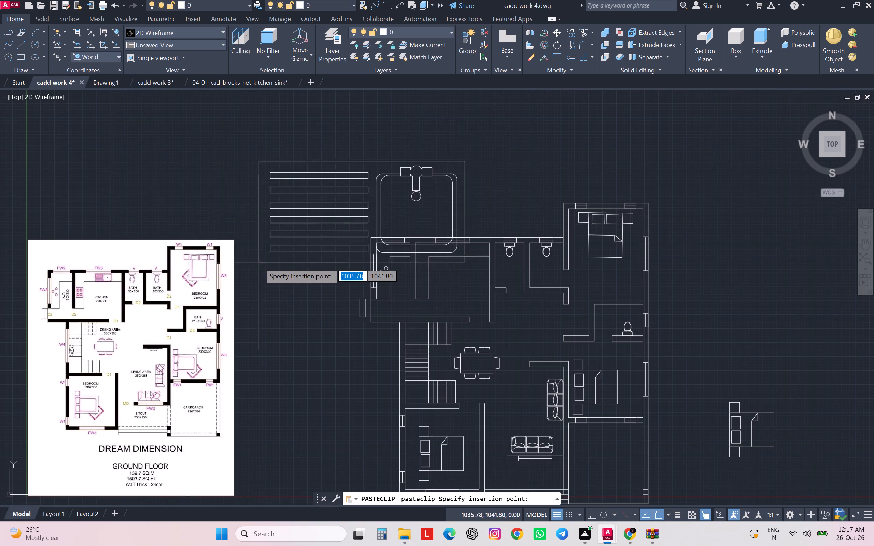
{"action": "left_click", "coordinate": [292, 212]}
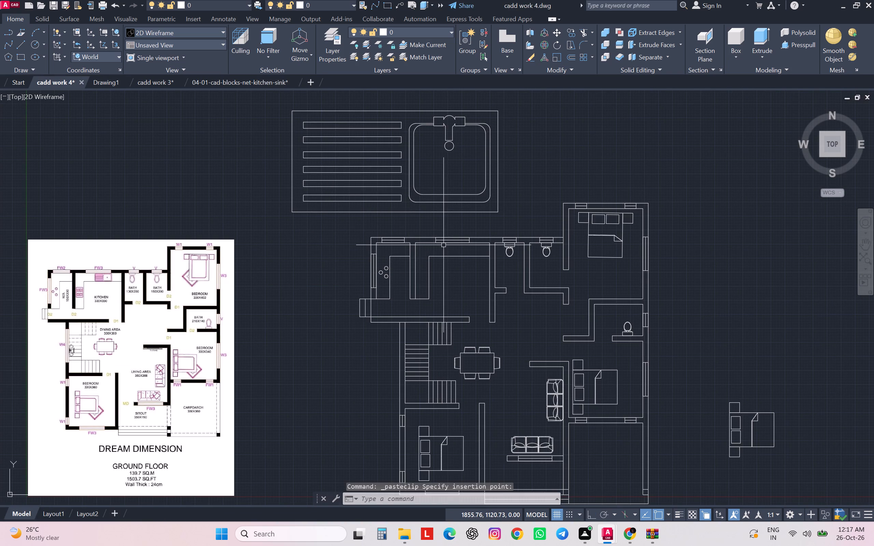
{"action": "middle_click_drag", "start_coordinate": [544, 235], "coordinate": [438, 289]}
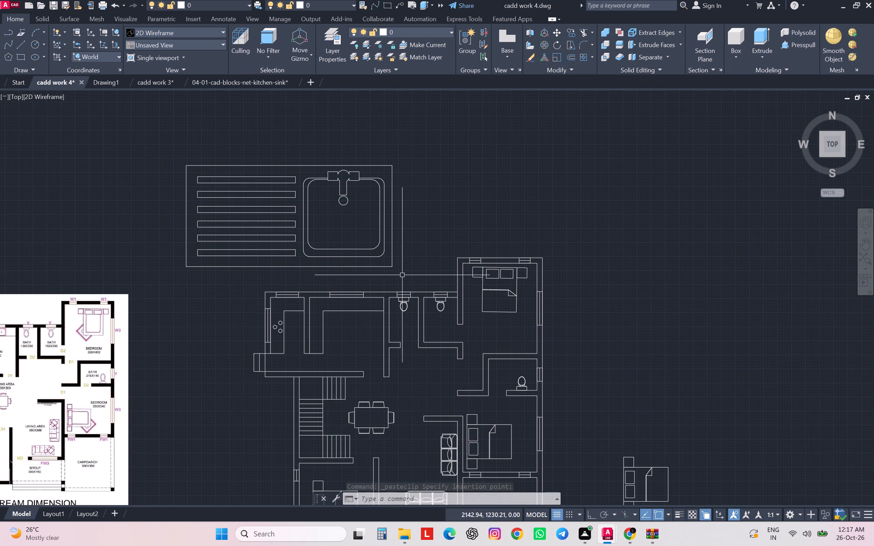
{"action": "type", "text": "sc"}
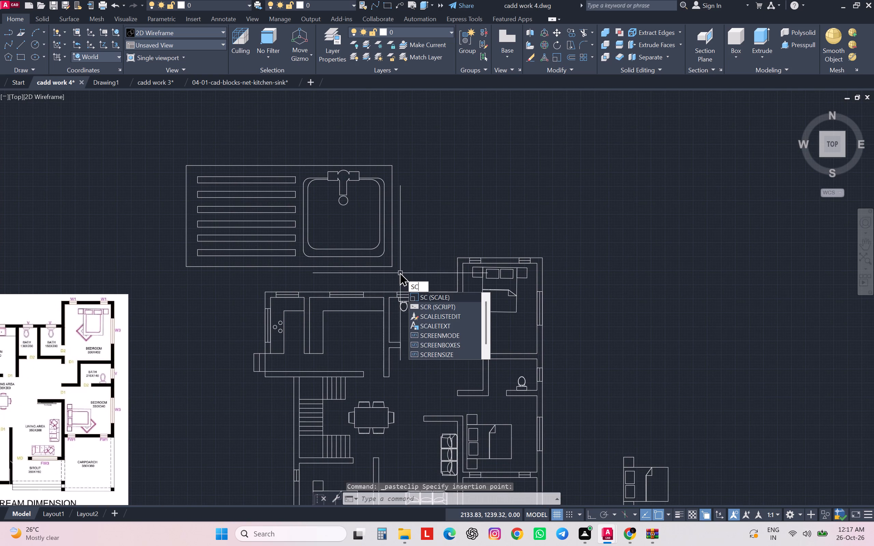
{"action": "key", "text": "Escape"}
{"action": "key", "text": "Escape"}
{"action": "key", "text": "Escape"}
Measure the short side of the pasted sink block with an aligned dimension, without placing it.
{"action": "type", "text": "da"}
{"action": "key", "text": "Return"}
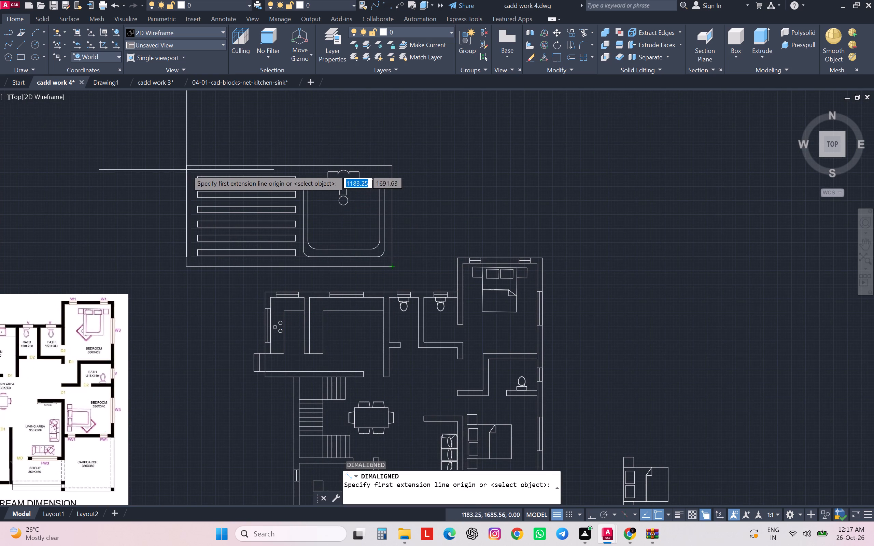
{"action": "left_click", "coordinate": [185, 164]}
{"action": "left_click", "coordinate": [186, 268]}
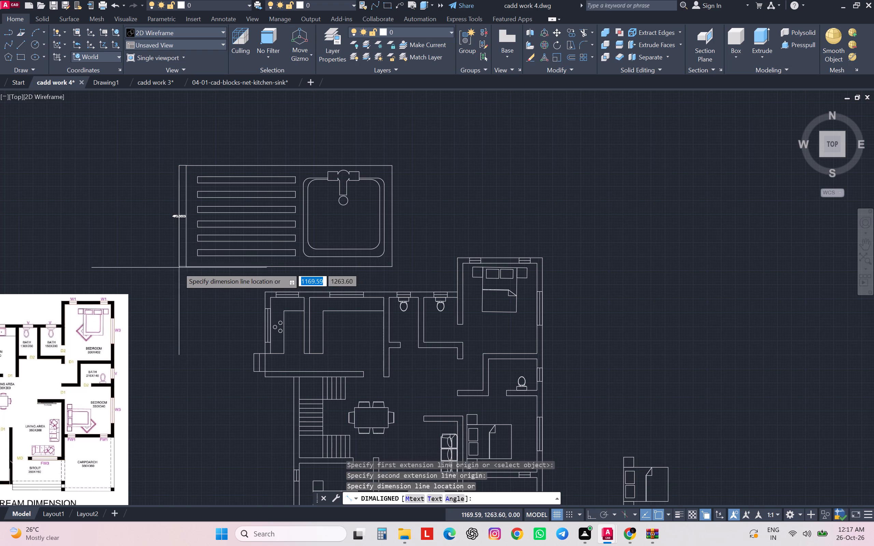
{"action": "scroll", "coordinate": [166, 221], "scroll_direction": "up", "scroll_amount": 3}
{"action": "scroll", "coordinate": [167, 219], "scroll_direction": "down", "scroll_amount": 1}
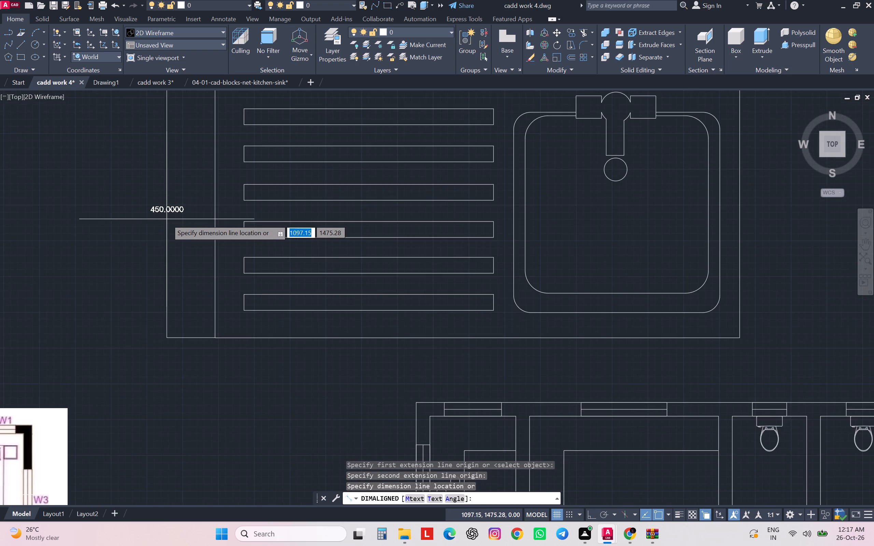
{"action": "scroll", "coordinate": [167, 220], "scroll_direction": "down", "scroll_amount": 2}
{"action": "key", "text": "Escape"}
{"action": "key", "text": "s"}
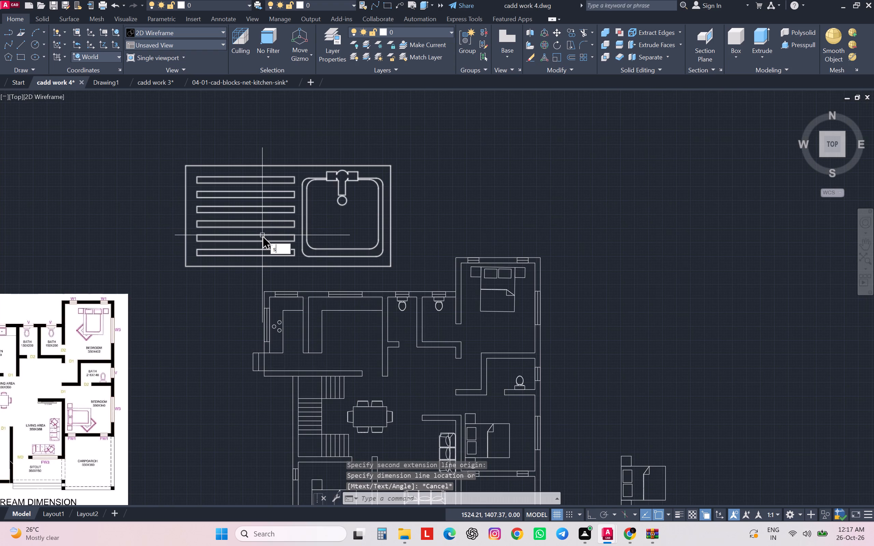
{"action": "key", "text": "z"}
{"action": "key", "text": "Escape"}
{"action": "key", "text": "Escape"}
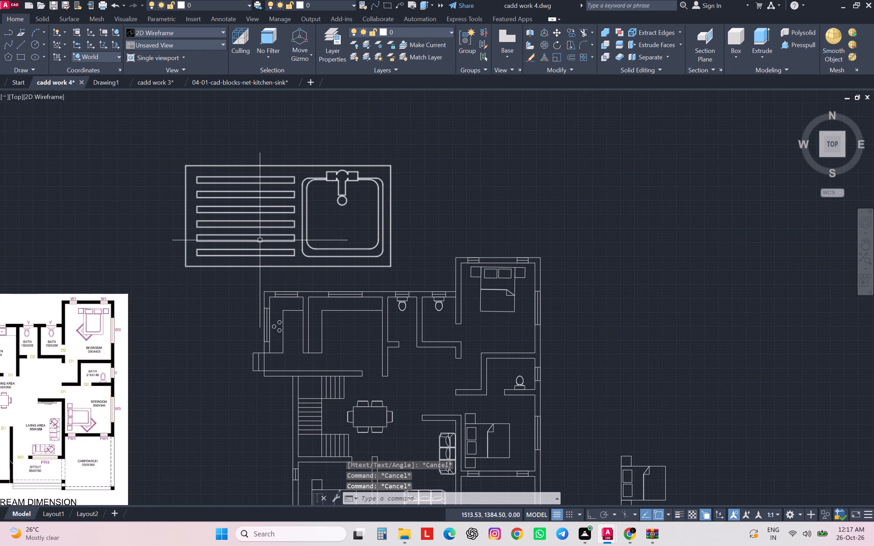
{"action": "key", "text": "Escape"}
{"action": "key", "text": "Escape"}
Scale the sink block by reference from its upper-right corner, using reference length 450 and new length 60.
{"action": "key", "text": "s"}
{"action": "key", "text": "c"}
{"action": "key", "text": "Return"}
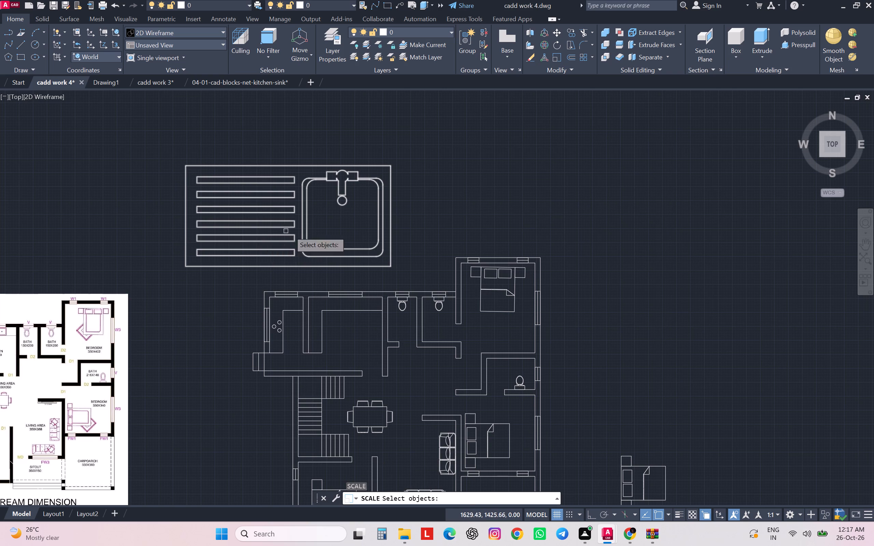
{"action": "left_click", "coordinate": [391, 209]}
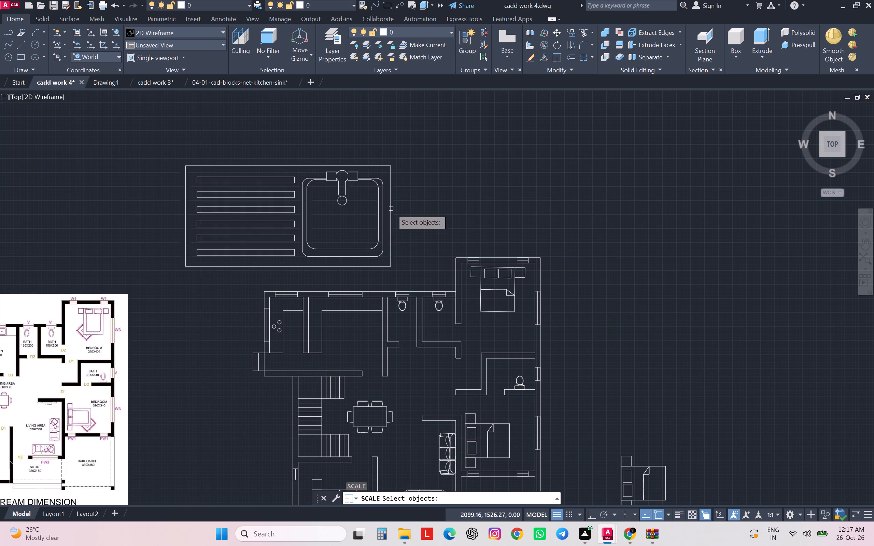
{"action": "key", "text": "Return"}
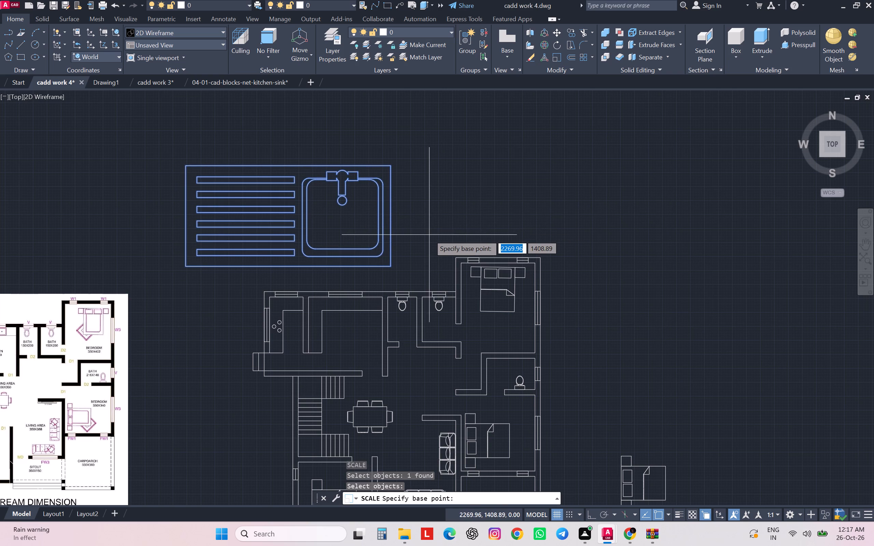
{"action": "left_click", "coordinate": [391, 166]}
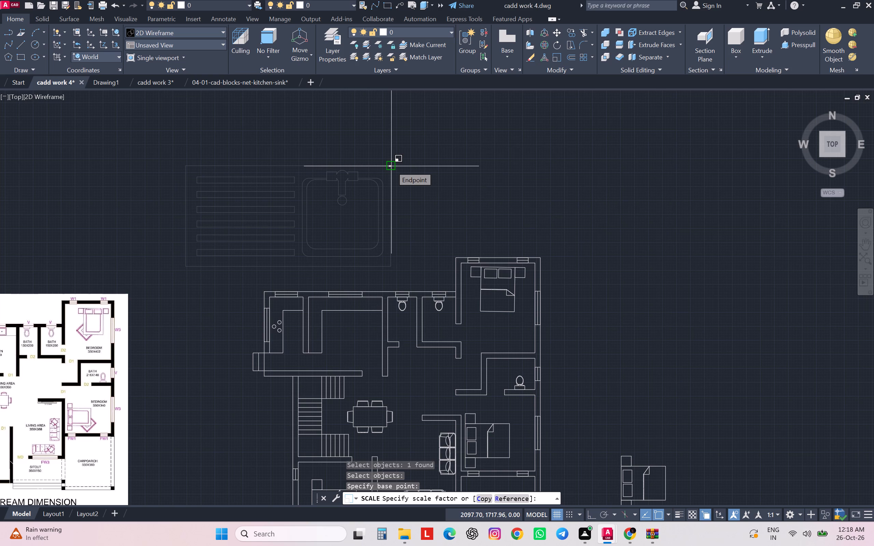
{"action": "key", "text": "r"}
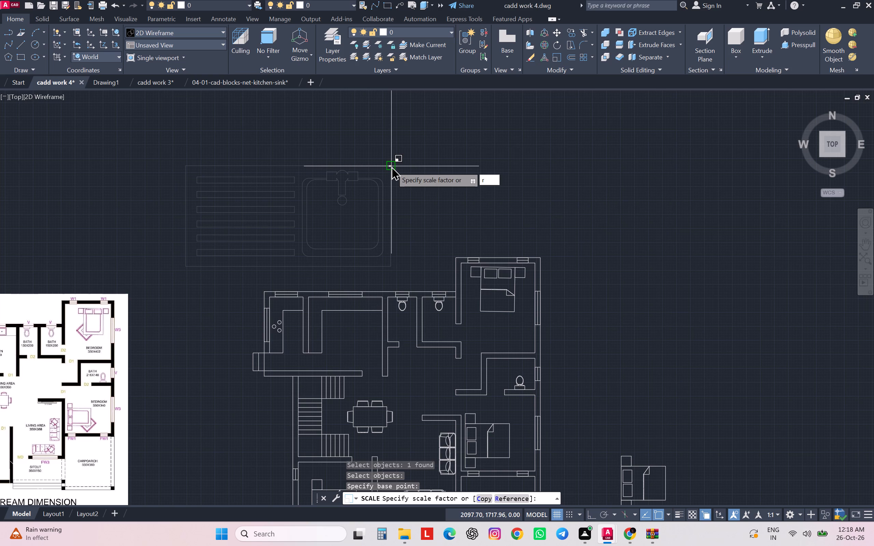
{"action": "key", "text": "Return"}
{"action": "type", "text": "450"}
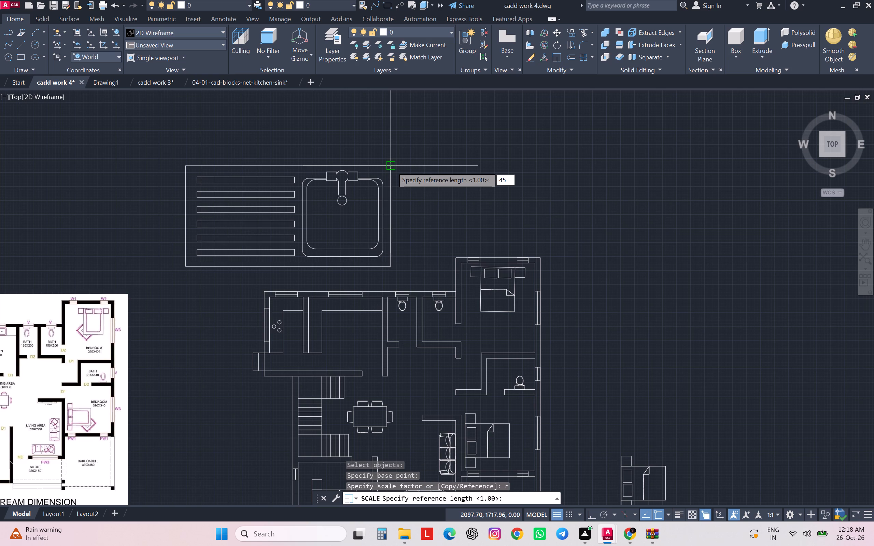
{"action": "key", "text": "Return"}
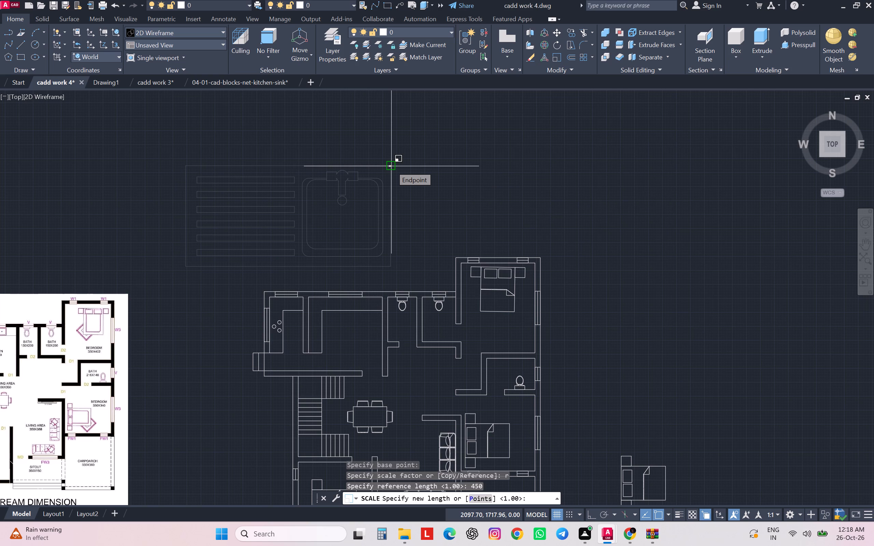
{"action": "type", "text": "60"}
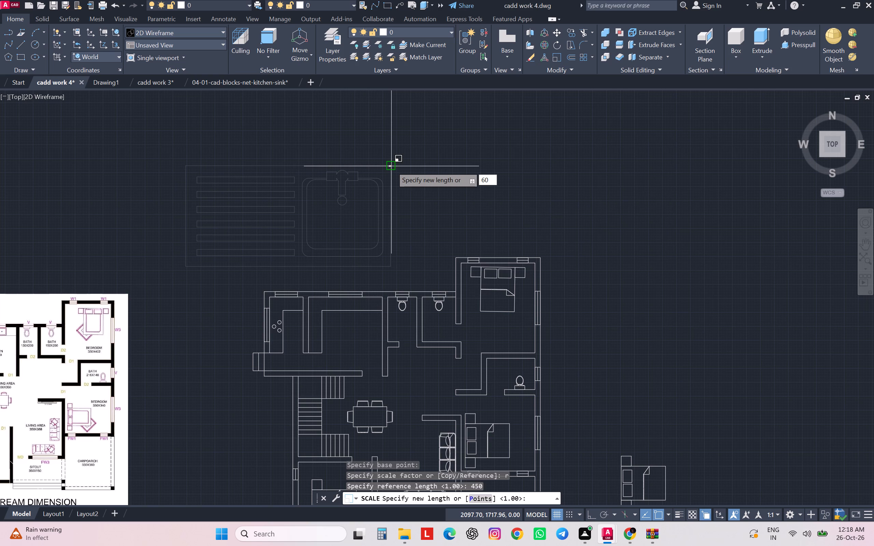
{"action": "key", "text": "Return"}
Rotate the scaled sink block 90 degrees with Ortho on, so its drainboard points down the plan.
{"action": "scroll", "coordinate": [391, 166], "scroll_direction": "up", "scroll_amount": 2}
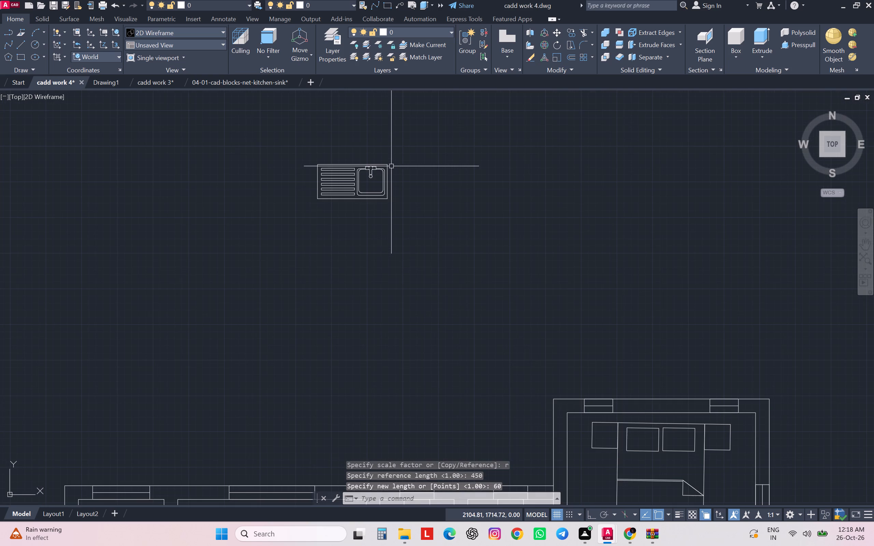
{"action": "left_click", "coordinate": [385, 191]}
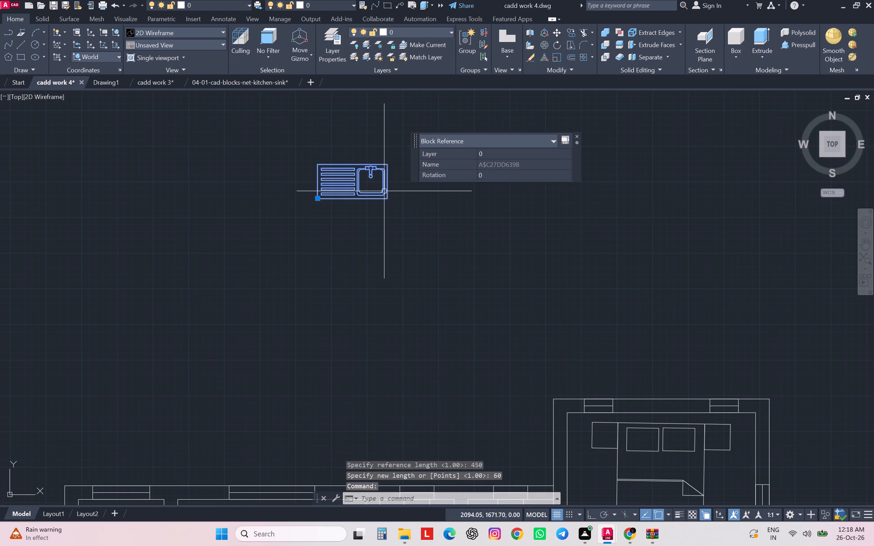
{"action": "key", "text": "m"}
{"action": "key", "text": "BackSpace"}
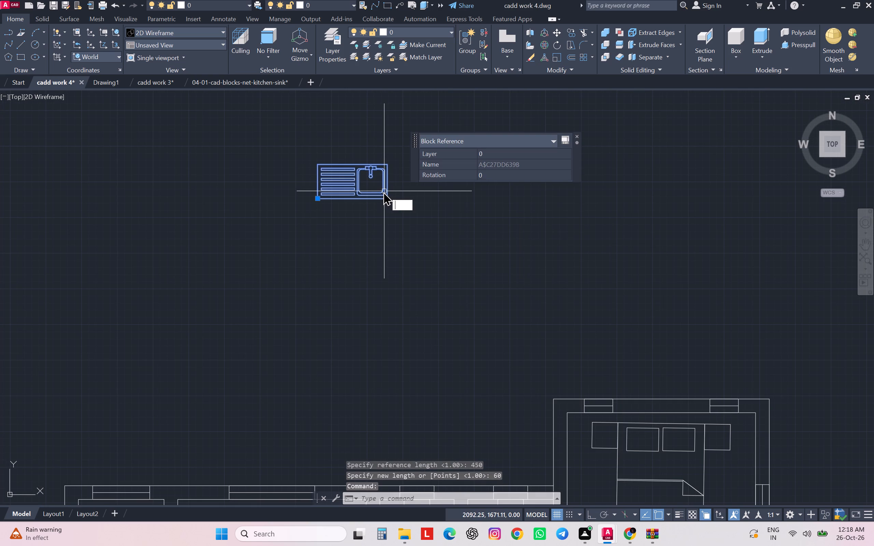
{"action": "type", "text": "ro"}
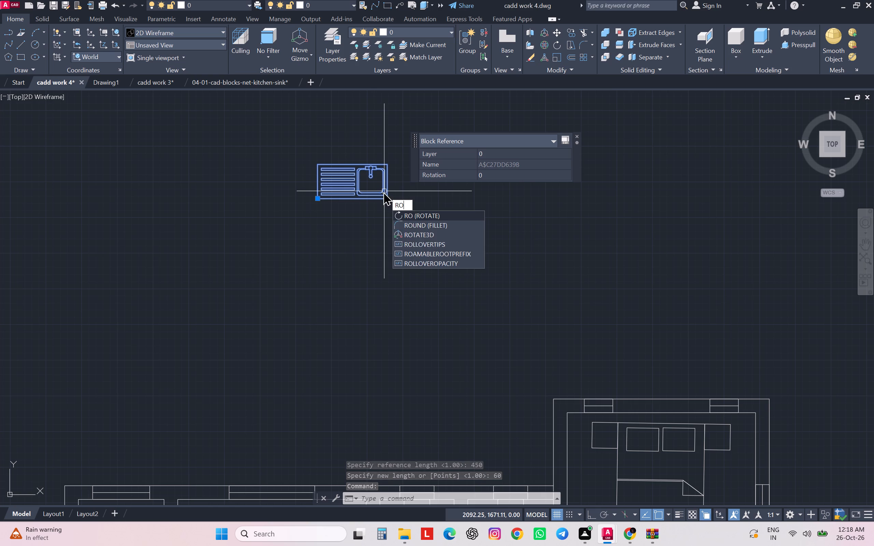
{"action": "key", "text": "Return"}
{"action": "left_click", "coordinate": [383, 191]}
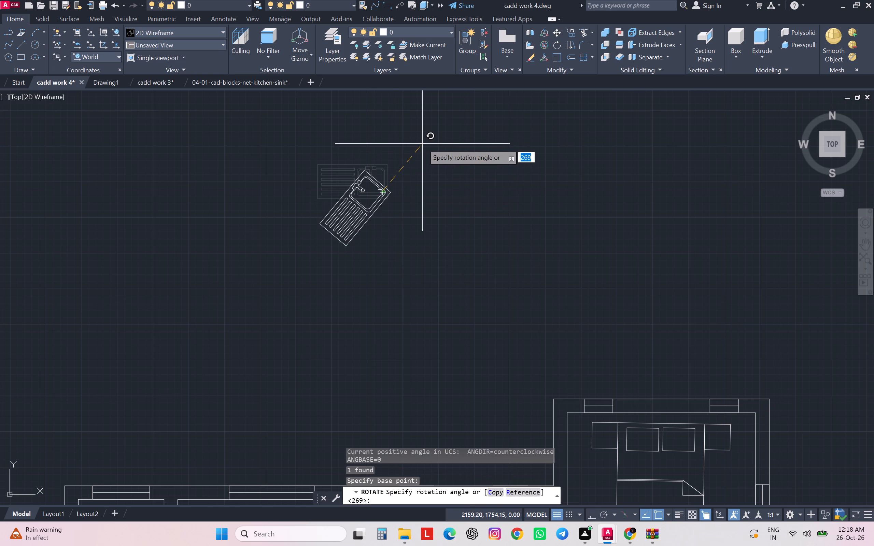
{"action": "key", "text": "F8"}
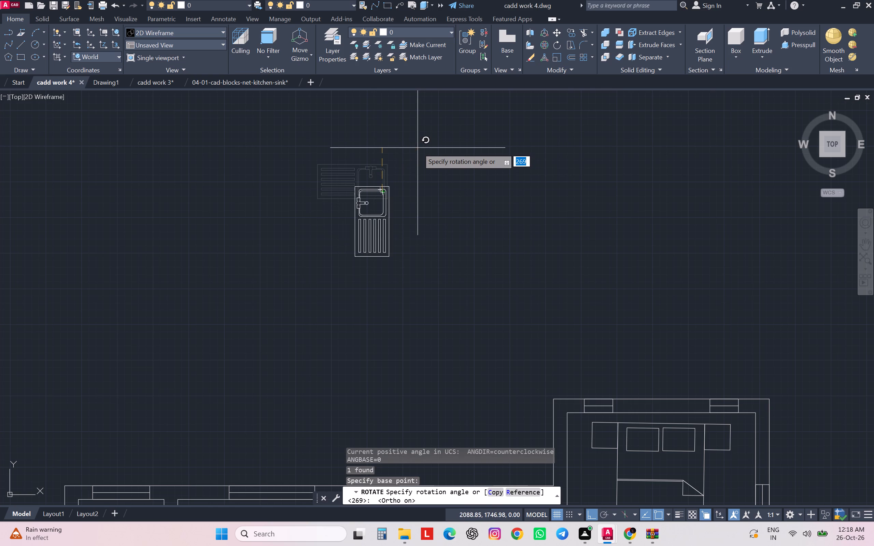
{"action": "left_click", "coordinate": [418, 148]}
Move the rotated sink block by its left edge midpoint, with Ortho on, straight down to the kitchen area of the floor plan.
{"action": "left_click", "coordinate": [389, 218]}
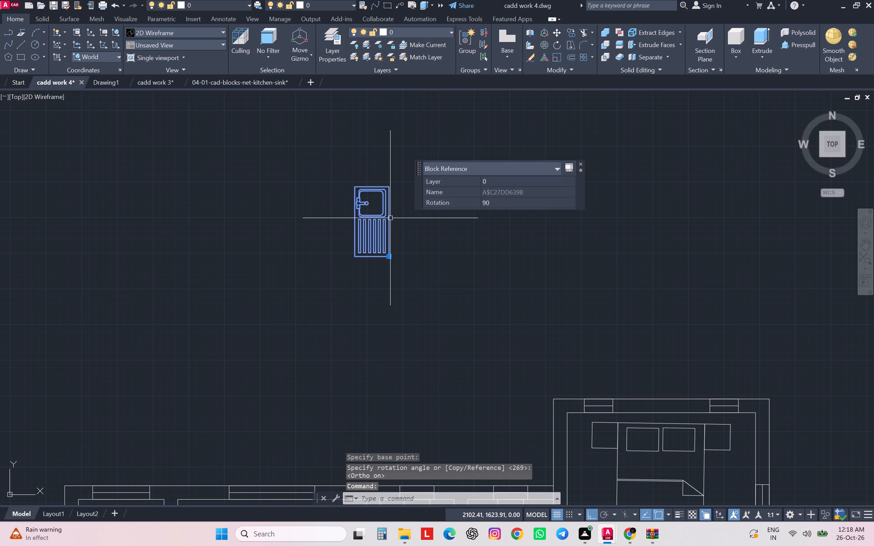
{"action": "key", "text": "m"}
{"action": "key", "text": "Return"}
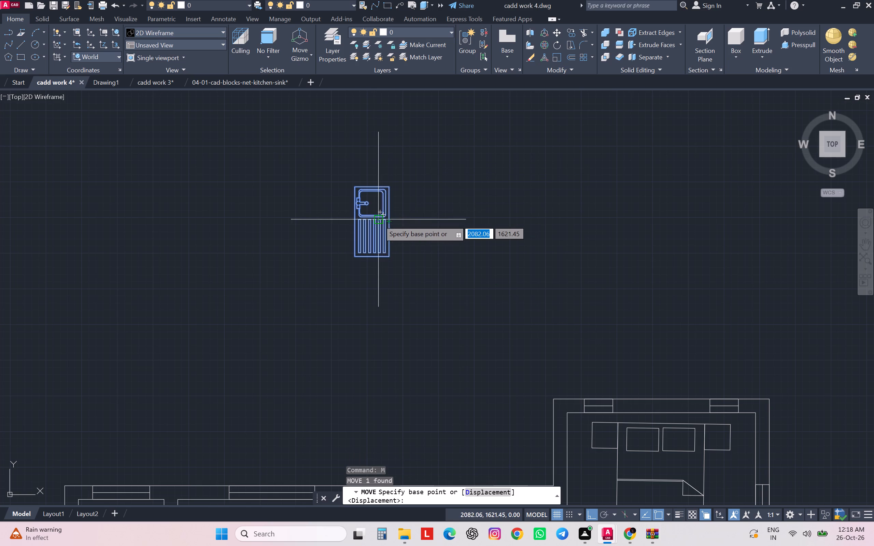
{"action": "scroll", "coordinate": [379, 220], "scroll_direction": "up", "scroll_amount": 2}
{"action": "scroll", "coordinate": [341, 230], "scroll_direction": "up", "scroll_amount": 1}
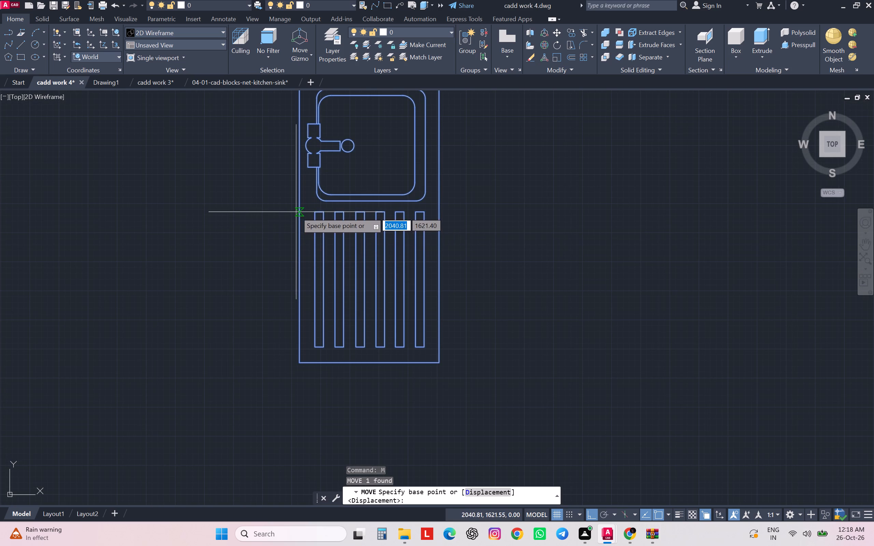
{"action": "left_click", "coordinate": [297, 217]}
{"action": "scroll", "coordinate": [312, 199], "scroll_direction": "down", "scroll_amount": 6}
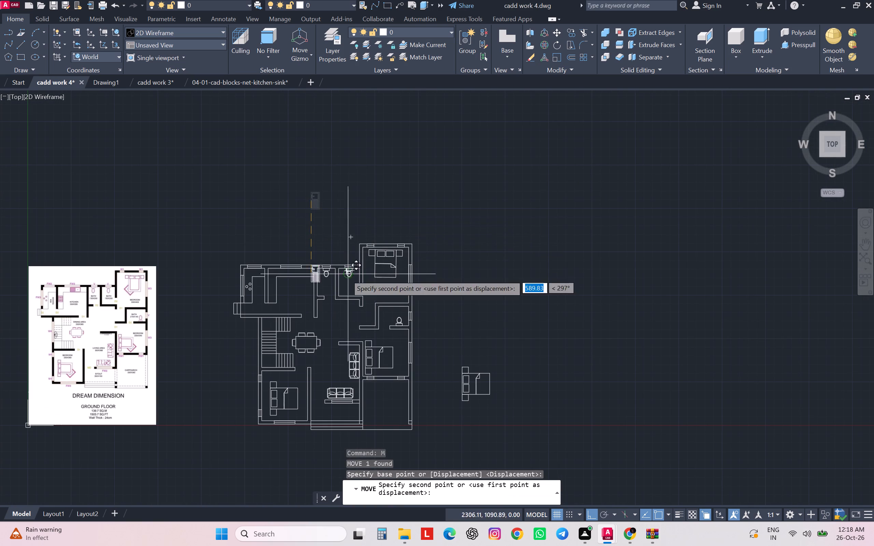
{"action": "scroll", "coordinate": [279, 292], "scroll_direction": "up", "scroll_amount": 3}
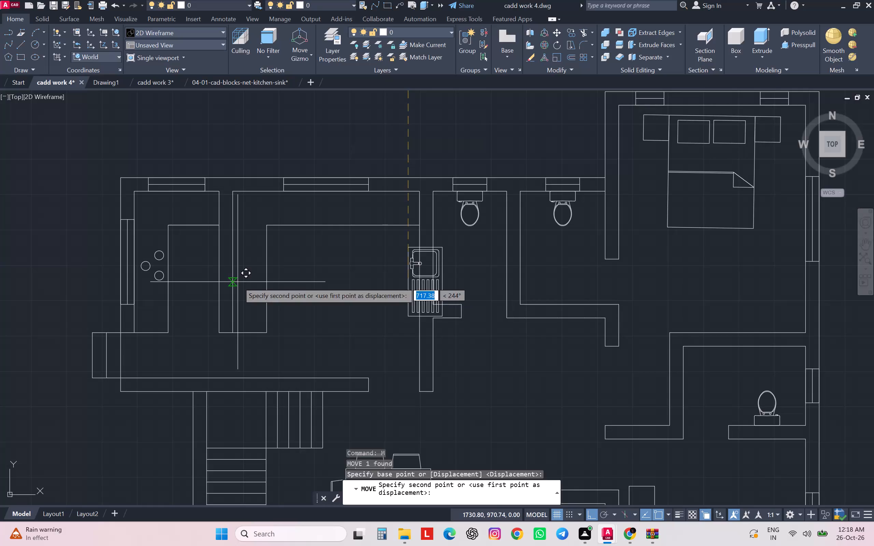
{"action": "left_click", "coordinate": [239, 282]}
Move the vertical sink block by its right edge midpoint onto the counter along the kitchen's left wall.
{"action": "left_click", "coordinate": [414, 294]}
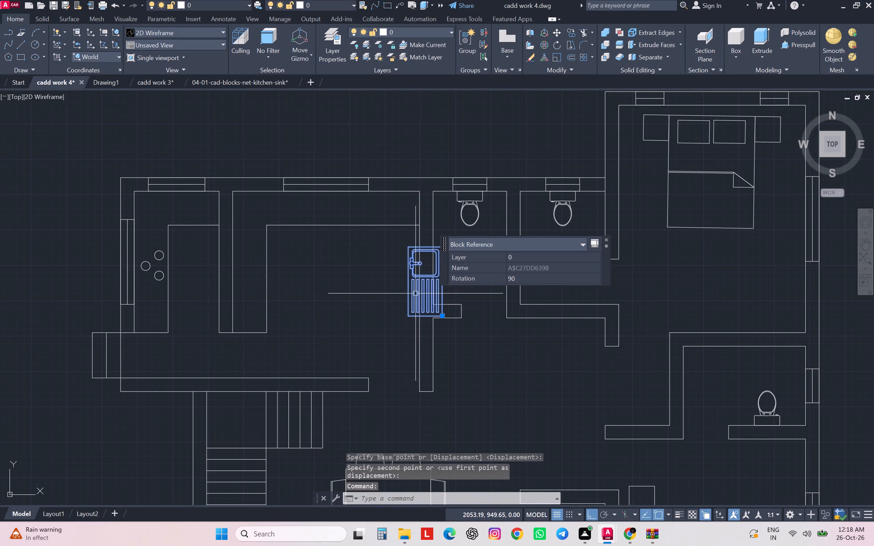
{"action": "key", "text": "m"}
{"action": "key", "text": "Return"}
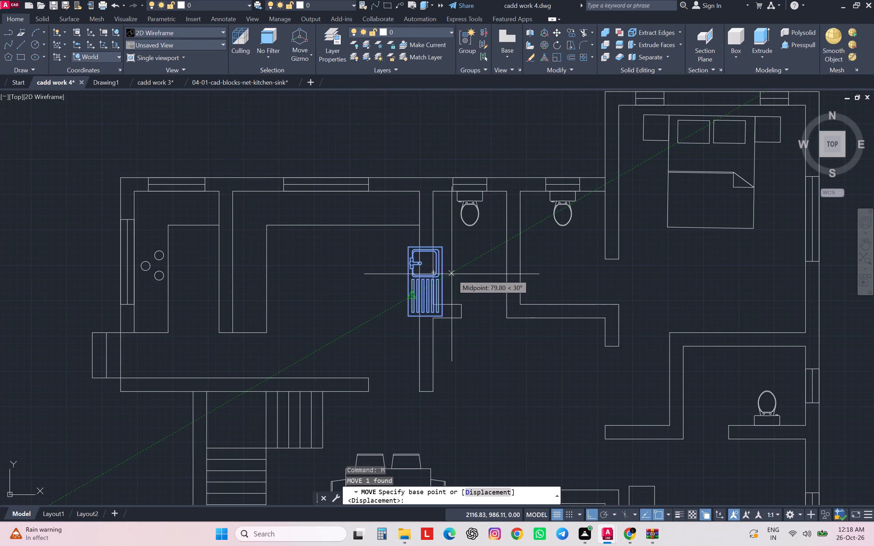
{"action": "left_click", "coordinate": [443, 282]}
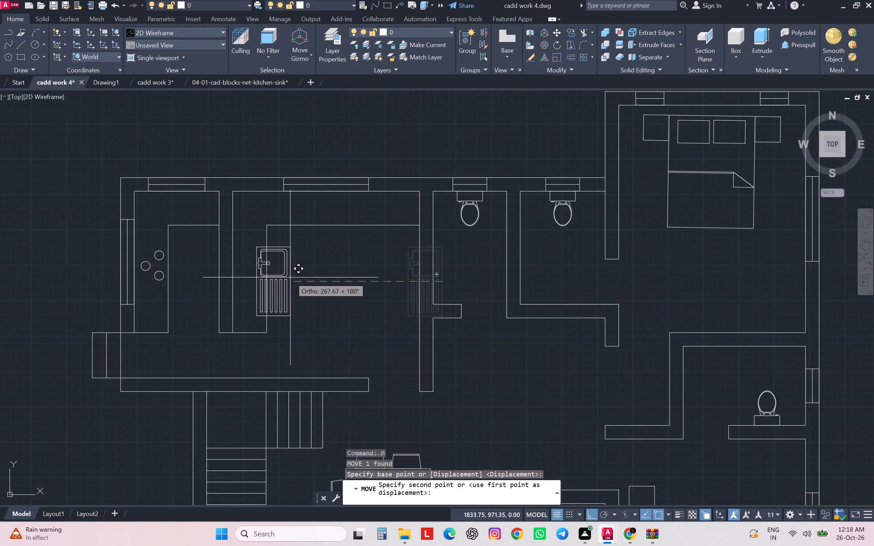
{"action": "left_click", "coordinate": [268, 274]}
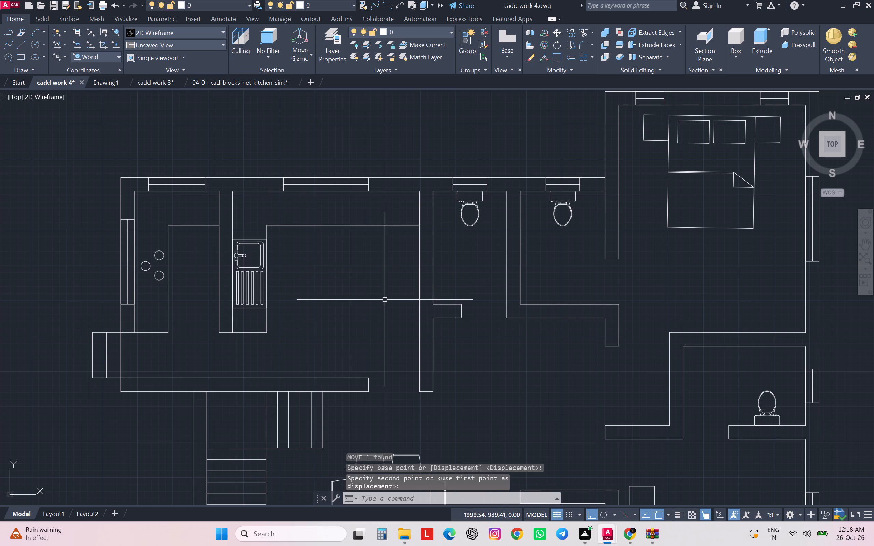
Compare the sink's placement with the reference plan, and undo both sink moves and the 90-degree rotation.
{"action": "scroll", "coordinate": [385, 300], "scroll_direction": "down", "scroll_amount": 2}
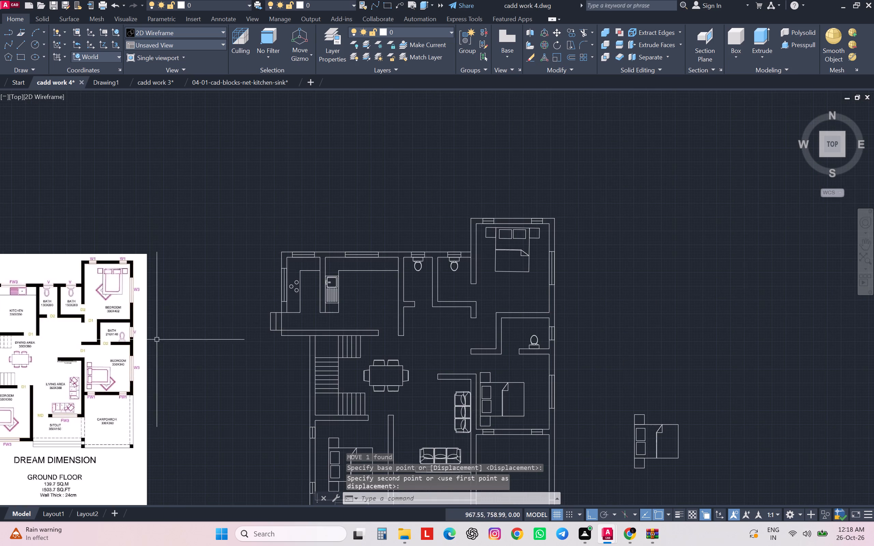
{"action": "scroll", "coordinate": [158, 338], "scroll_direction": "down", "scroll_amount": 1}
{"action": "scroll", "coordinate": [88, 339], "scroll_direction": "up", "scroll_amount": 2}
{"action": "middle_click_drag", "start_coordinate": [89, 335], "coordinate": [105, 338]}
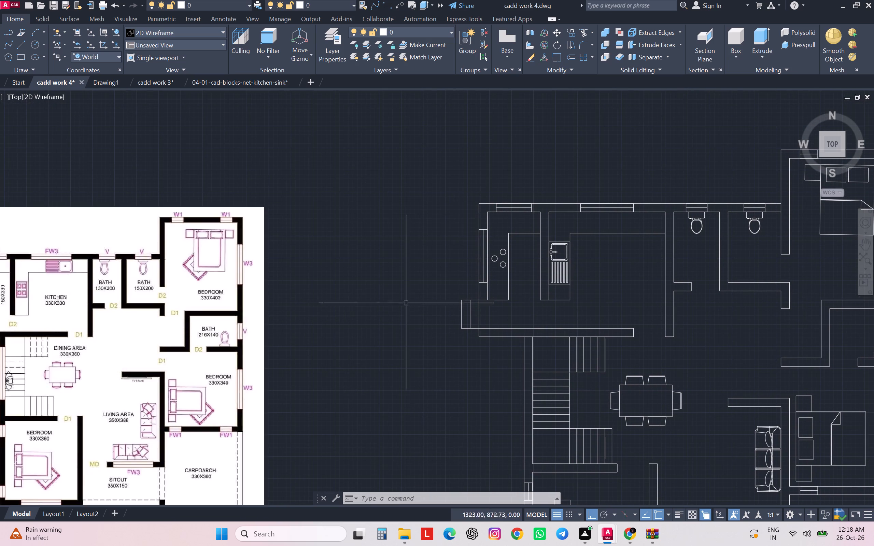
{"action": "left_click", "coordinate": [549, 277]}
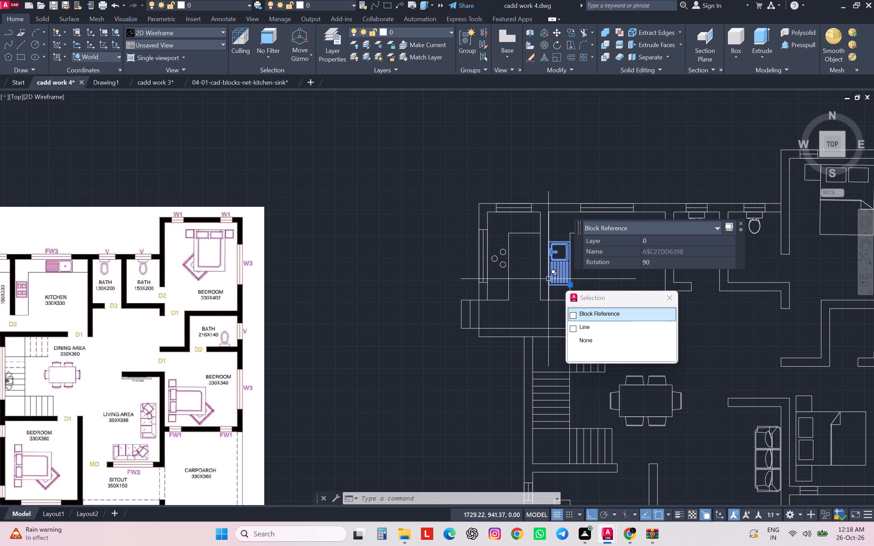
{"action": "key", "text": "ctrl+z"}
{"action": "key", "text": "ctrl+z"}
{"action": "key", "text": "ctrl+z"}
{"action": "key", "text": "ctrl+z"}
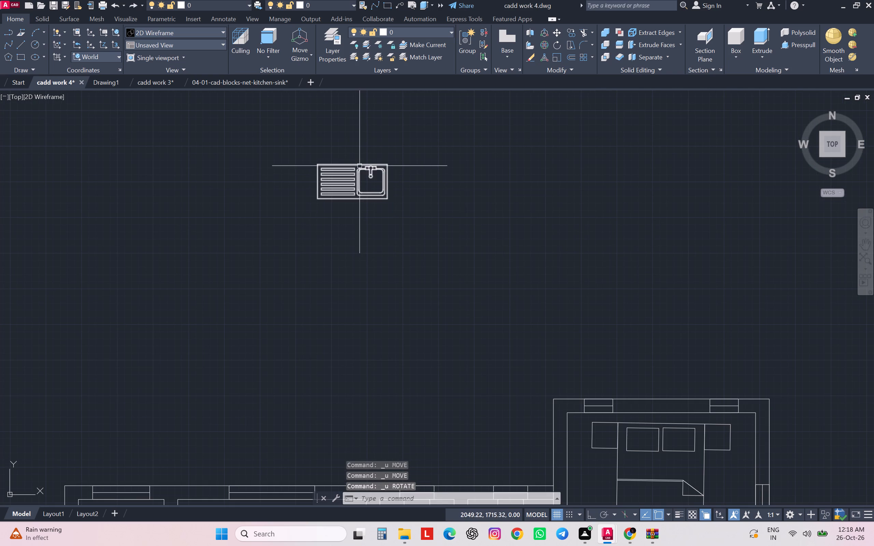
Move the horizontal sink block by its top edge midpoint to the inner face of the kitchen's top wall, centred on the window.
{"action": "left_click", "coordinate": [360, 166]}
{"action": "key", "text": "m"}
{"action": "key", "text": "Return"}
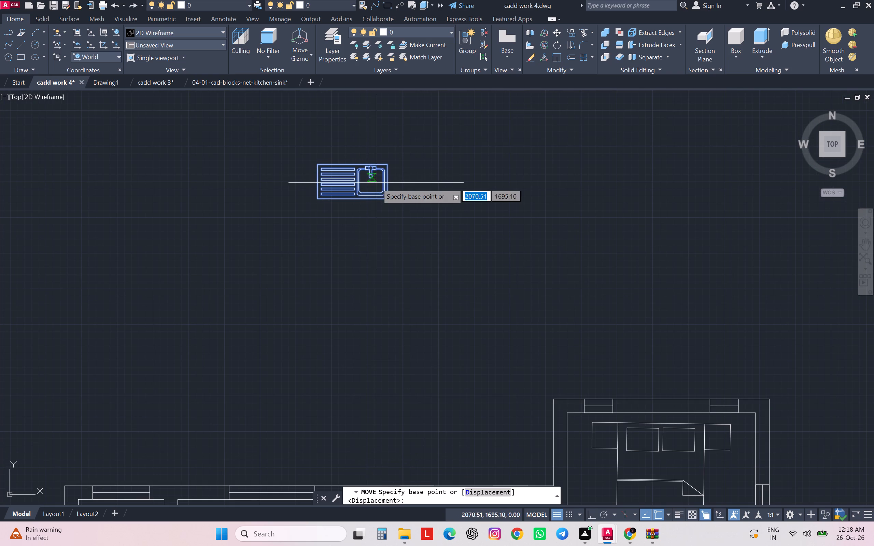
{"action": "left_click", "coordinate": [349, 162]}
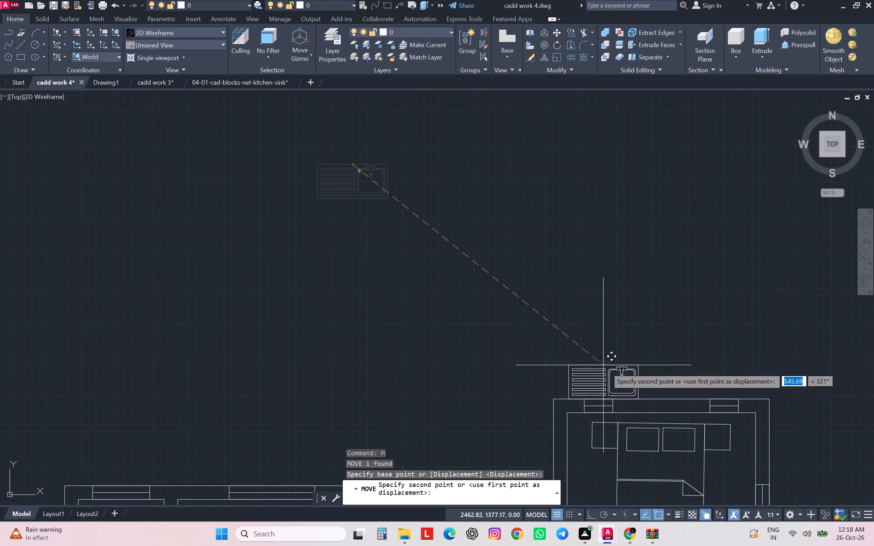
{"action": "scroll", "coordinate": [612, 312], "scroll_direction": "down", "scroll_amount": 2}
{"action": "scroll", "coordinate": [507, 408], "scroll_direction": "up", "scroll_amount": 1}
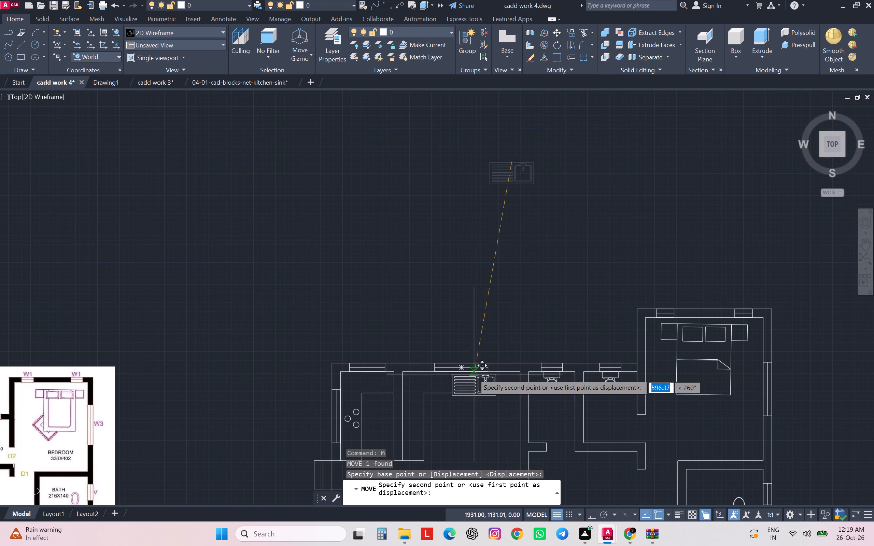
{"action": "left_click", "coordinate": [463, 374]}
Check the kitchen stove in the reference plan, switch to Chrome and download the rangues CAD blocks from cad-blocks.net.
{"action": "middle_click_drag", "start_coordinate": [525, 335], "coordinate": [540, 287]}
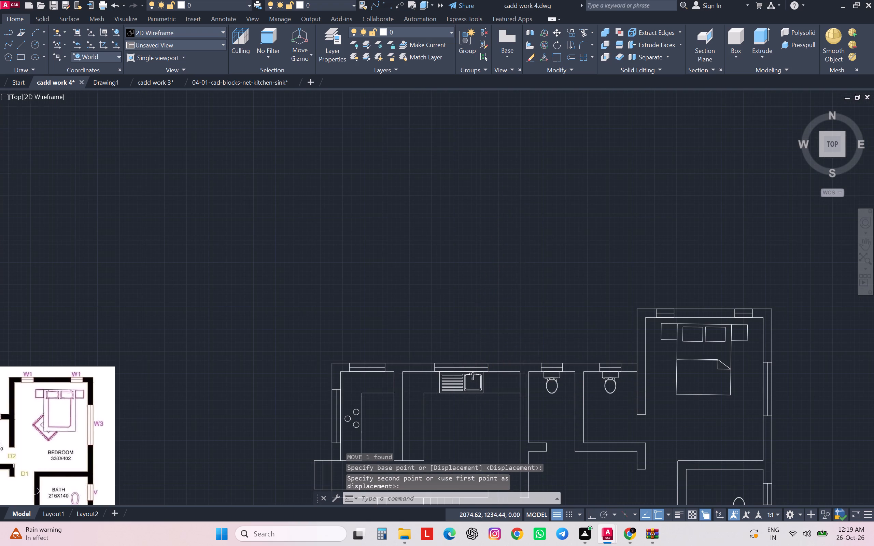
{"action": "middle_click_drag", "start_coordinate": [540, 287], "coordinate": [584, 238]}
{"action": "scroll", "coordinate": [564, 248], "scroll_direction": "down", "scroll_amount": 1}
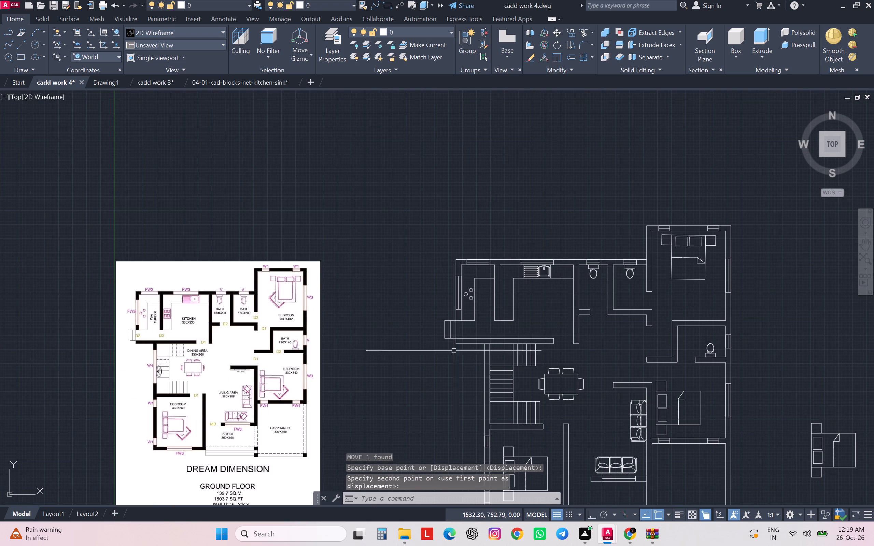
{"action": "scroll", "coordinate": [177, 321], "scroll_direction": "up", "scroll_amount": 3}
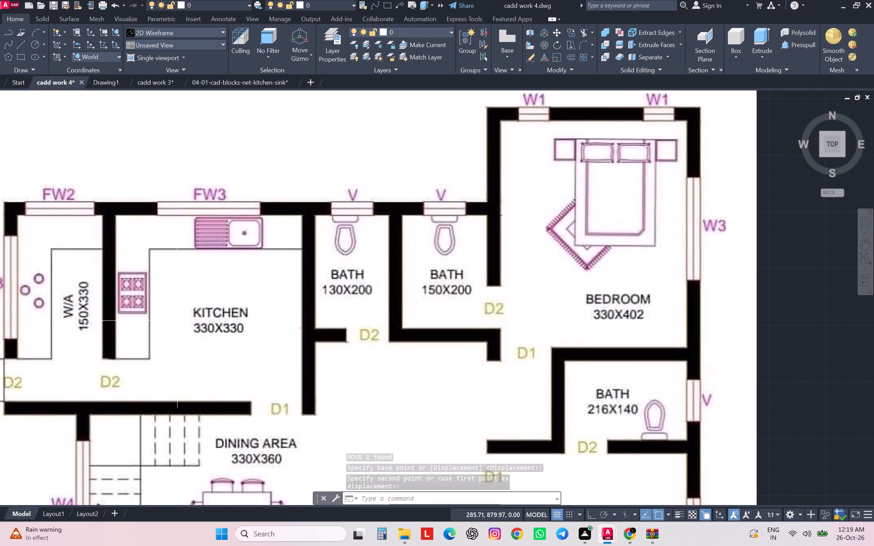
{"action": "scroll", "coordinate": [177, 321], "scroll_direction": "down", "scroll_amount": 1}
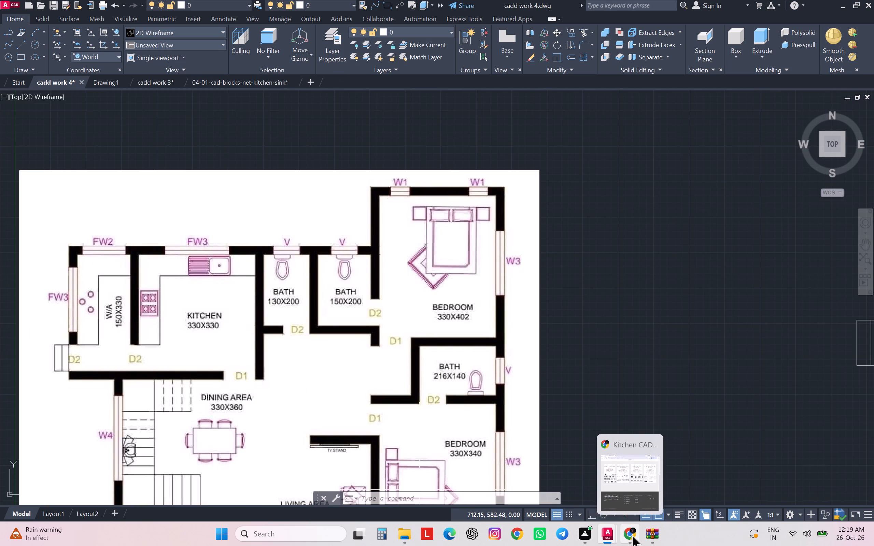
{"action": "left_click", "coordinate": [636, 492]}
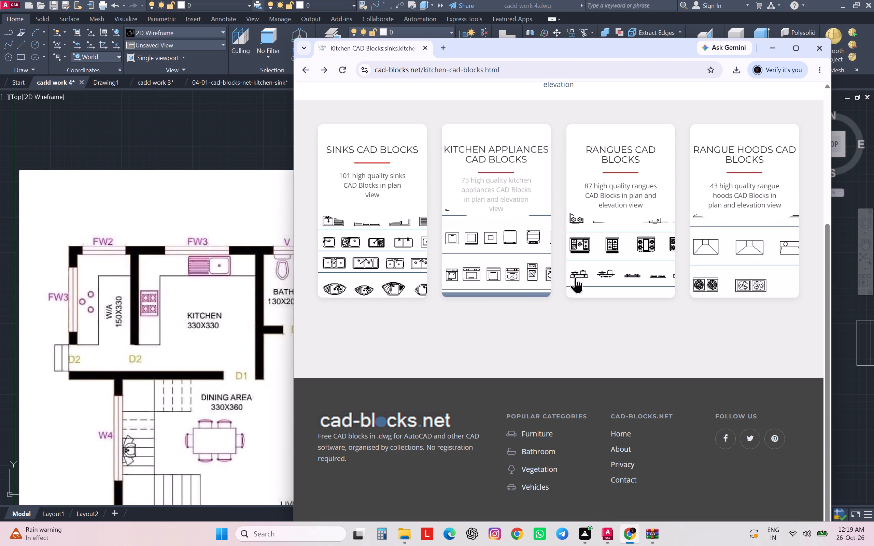
{"action": "left_click", "coordinate": [605, 217]}
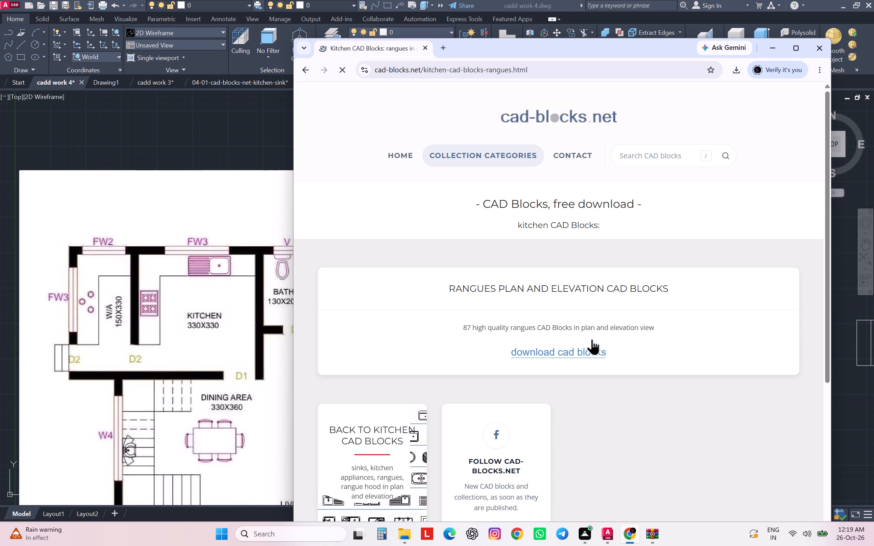
{"action": "left_click", "coordinate": [587, 349]}
{"action": "scroll", "coordinate": [606, 350], "scroll_direction": "down", "scroll_amount": 3}
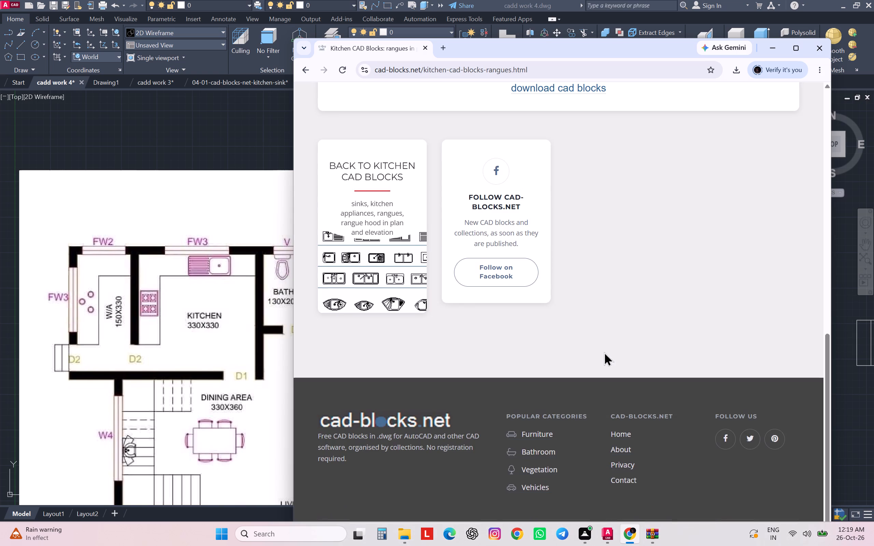
{"action": "scroll", "coordinate": [555, 274], "scroll_direction": "up", "scroll_amount": 1}
{"action": "scroll", "coordinate": [547, 305], "scroll_direction": "down", "scroll_amount": 1}
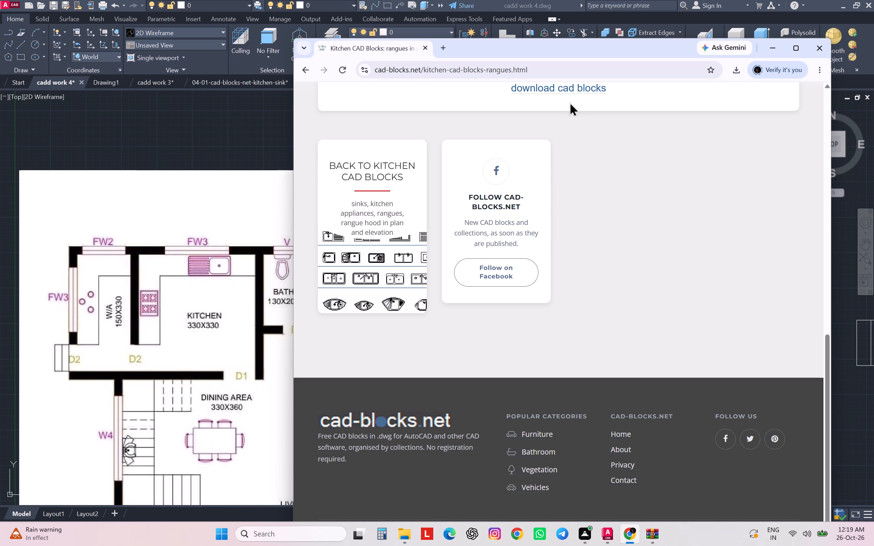
{"action": "left_click", "coordinate": [579, 86]}
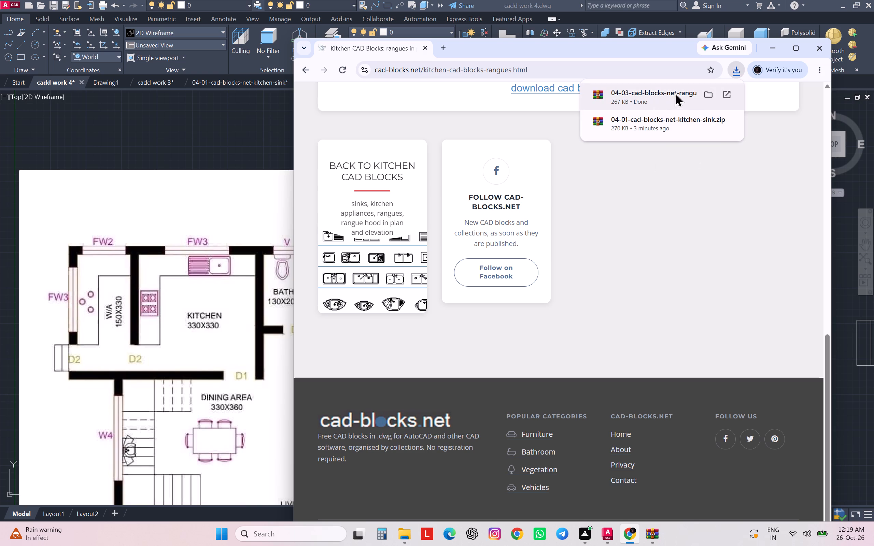
Open the 04-03-cad-blocks-net-rangues archive from the Downloads folder, dismiss the WinRAR licence notice and open its DWG in AutoCAD.
{"action": "left_click", "coordinate": [703, 91]}
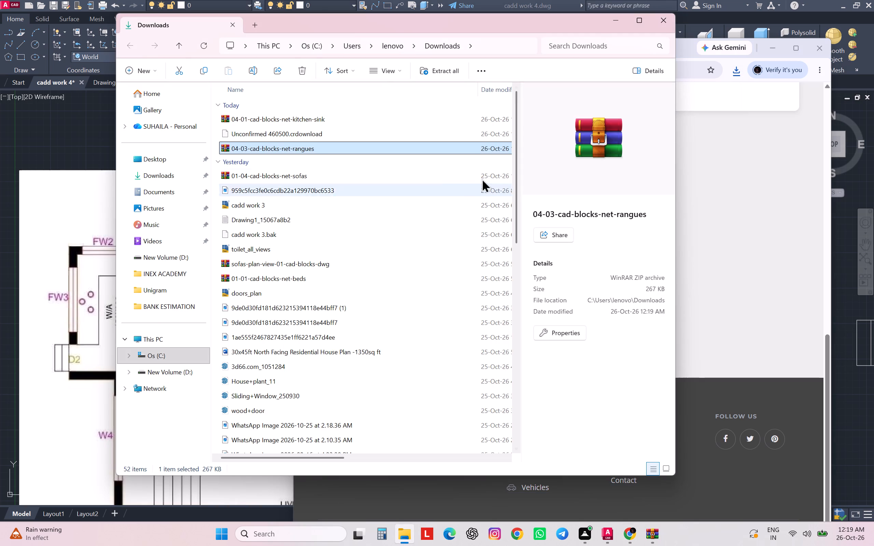
{"action": "double_click", "coordinate": [427, 149]}
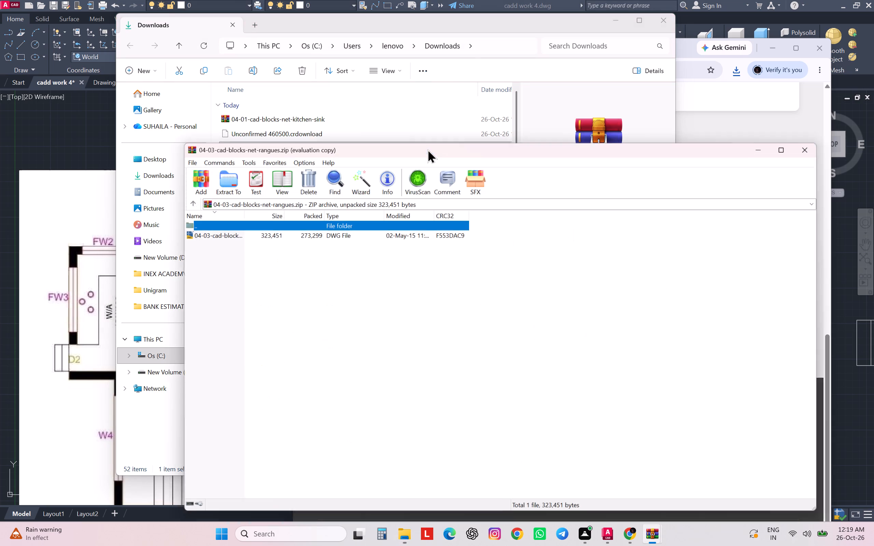
{"action": "left_click", "coordinate": [370, 230]}
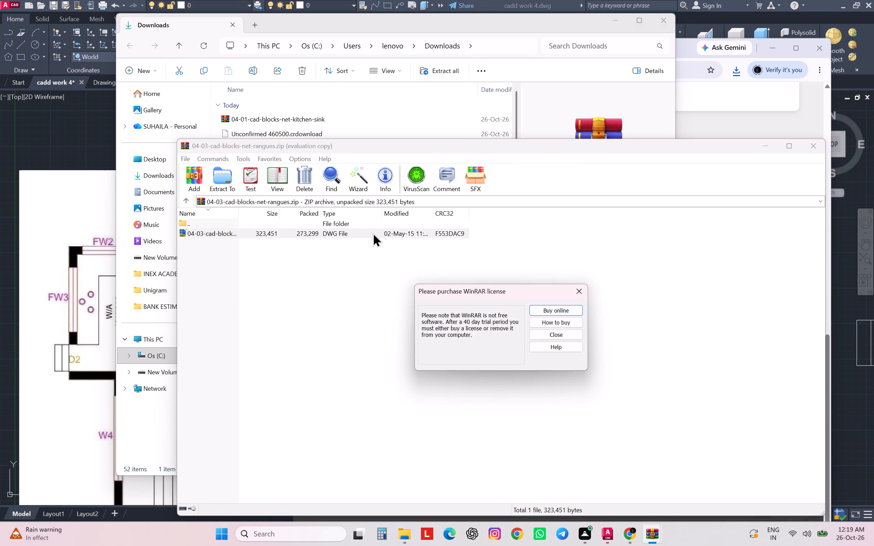
{"action": "left_click", "coordinate": [558, 335]}
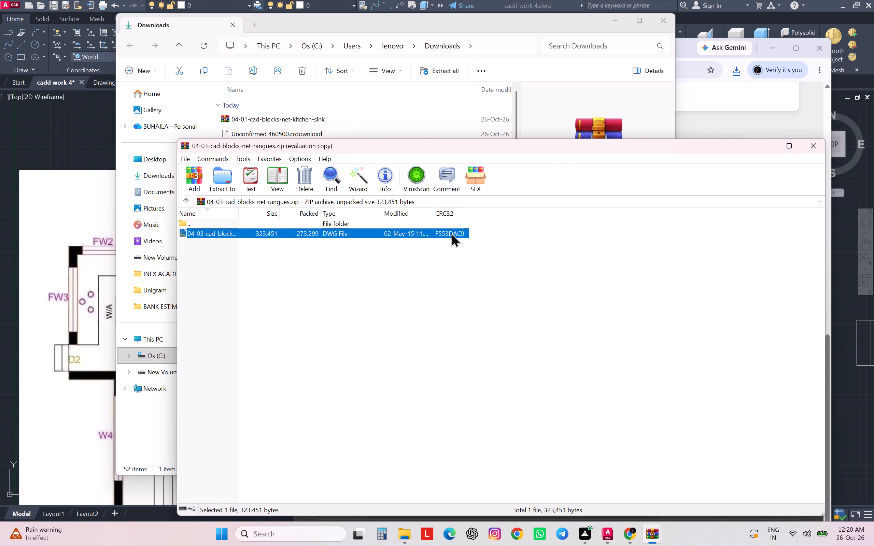
{"action": "triple_click", "coordinate": [451, 233]}
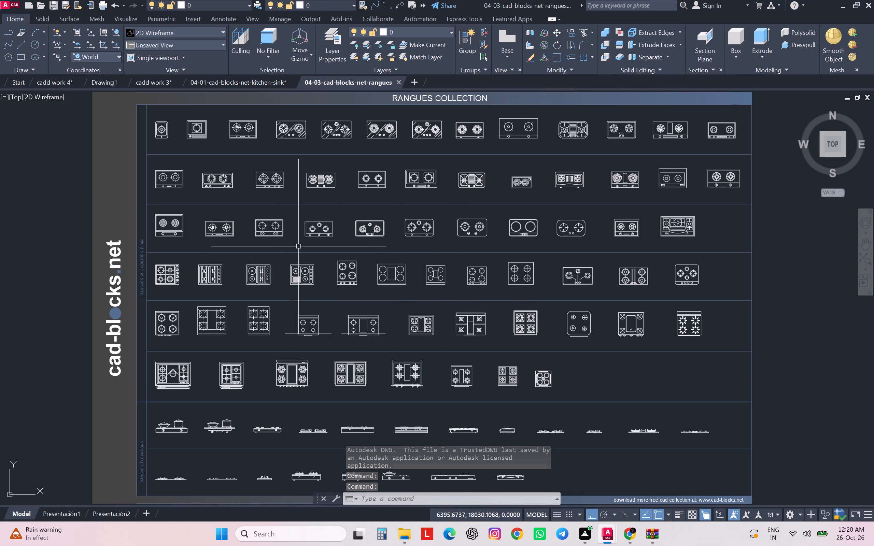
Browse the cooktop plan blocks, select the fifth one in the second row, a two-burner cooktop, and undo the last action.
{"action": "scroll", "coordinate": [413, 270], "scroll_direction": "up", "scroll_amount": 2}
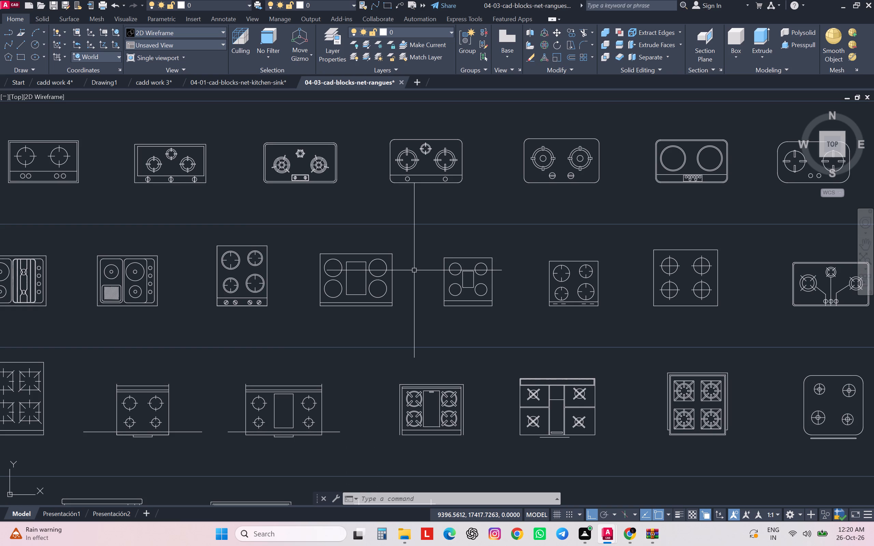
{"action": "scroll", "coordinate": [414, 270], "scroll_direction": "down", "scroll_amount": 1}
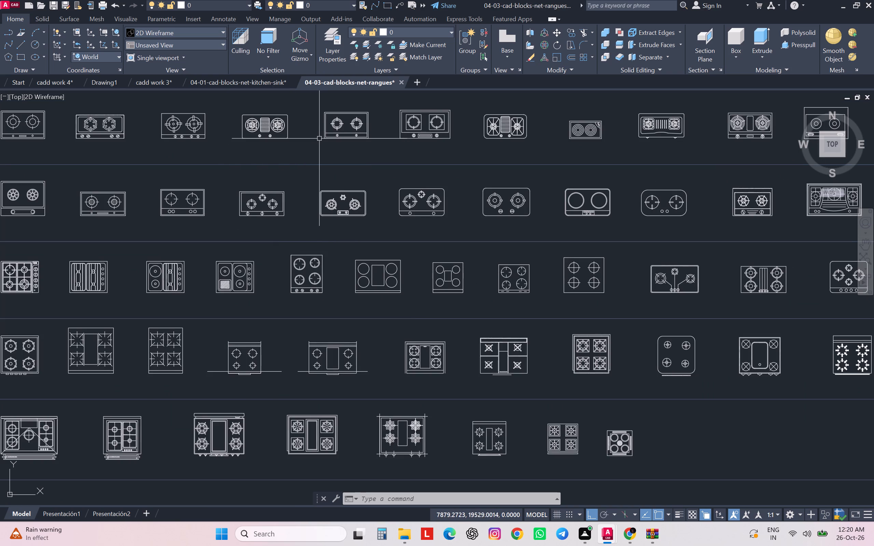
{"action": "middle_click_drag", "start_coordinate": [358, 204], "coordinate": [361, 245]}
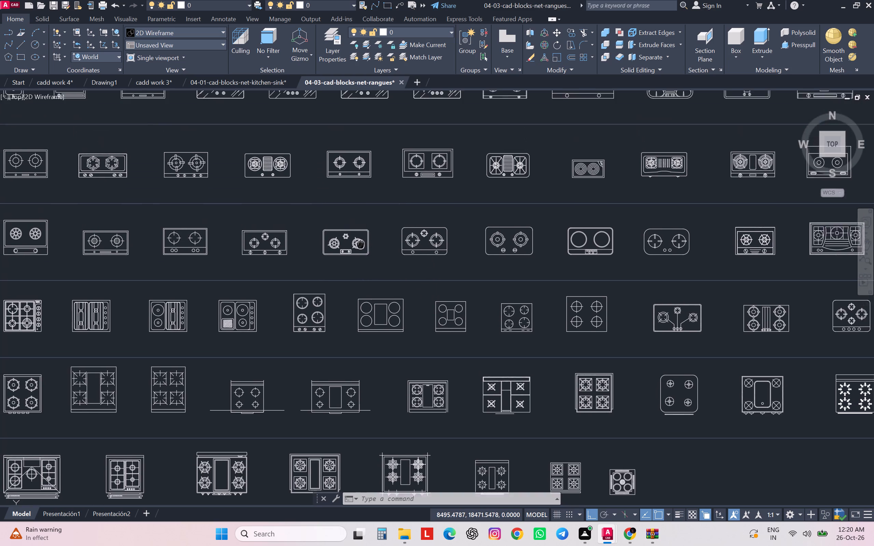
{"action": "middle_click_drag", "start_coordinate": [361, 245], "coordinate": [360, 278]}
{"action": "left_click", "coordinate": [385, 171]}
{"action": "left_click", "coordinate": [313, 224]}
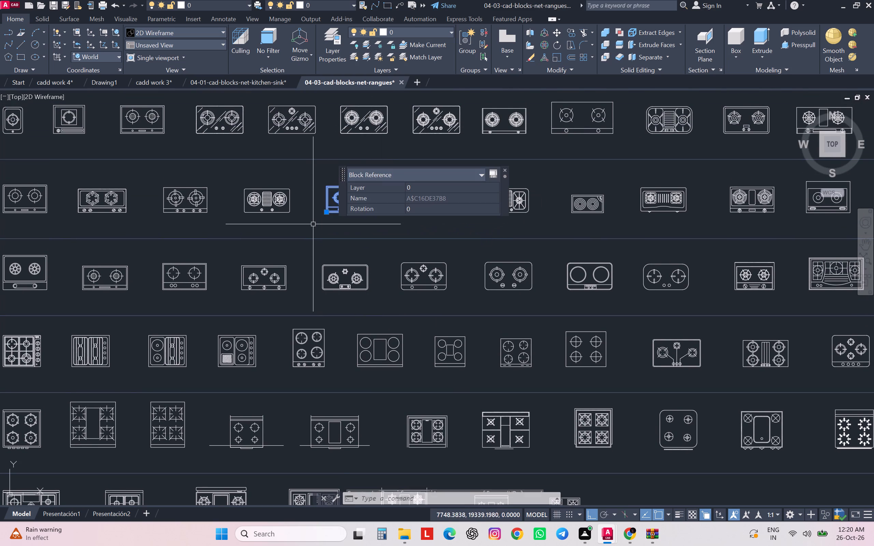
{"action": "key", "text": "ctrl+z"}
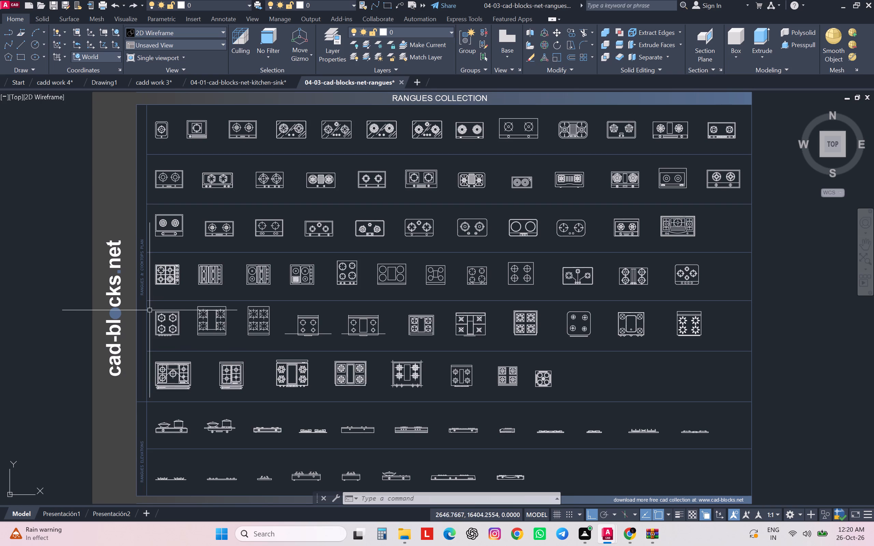
Copy the four-burner cooktop, first block in the fifth row, and paste it into cadd work 4 above the reference plan.
{"action": "left_click", "coordinate": [159, 319]}
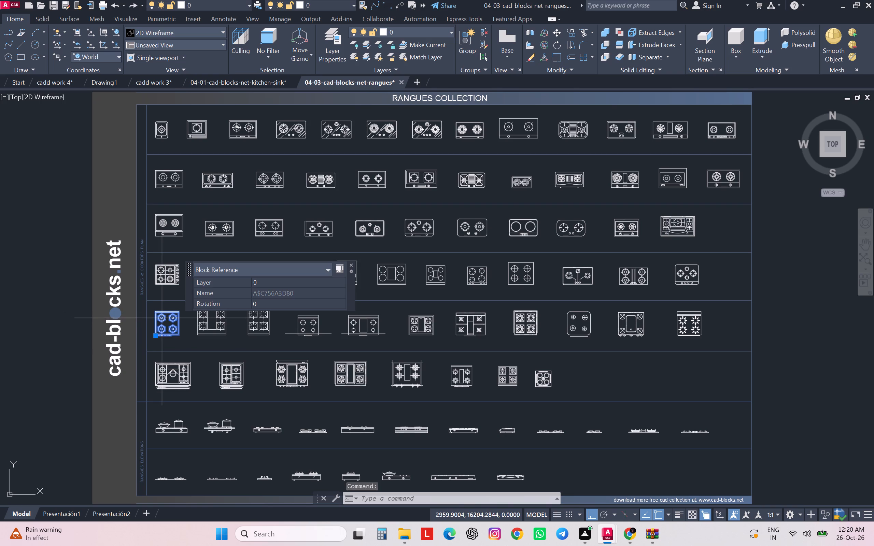
{"action": "key", "text": "ctrl+c"}
{"action": "left_click", "coordinate": [50, 84]}
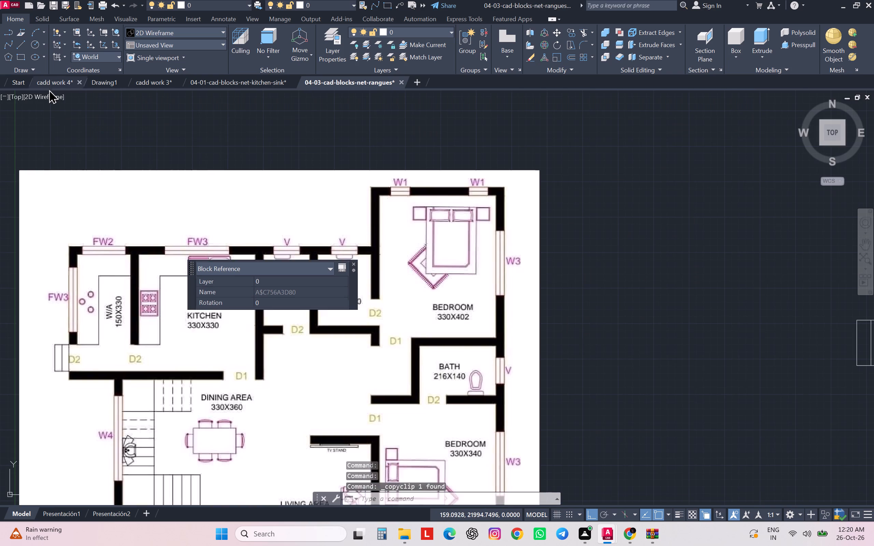
{"action": "key", "text": "ctrl+c"}
{"action": "key", "text": "ctrl+c"}
{"action": "key", "text": "ctrl+c"}
{"action": "key", "text": "ctrl+c"}
{"action": "key", "text": "ctrl+c"}
{"action": "key", "text": "ctrl+c"}
{"action": "key", "text": "ctrl+c"}
{"action": "key", "text": "ctrl+c"}
{"action": "key", "text": "ctrl+c"}
{"action": "key", "text": "ctrl+c"}
{"action": "key", "text": "ctrl+c"}
{"action": "key", "text": "ctrl+c"}
{"action": "key", "text": "ctrl+c"}
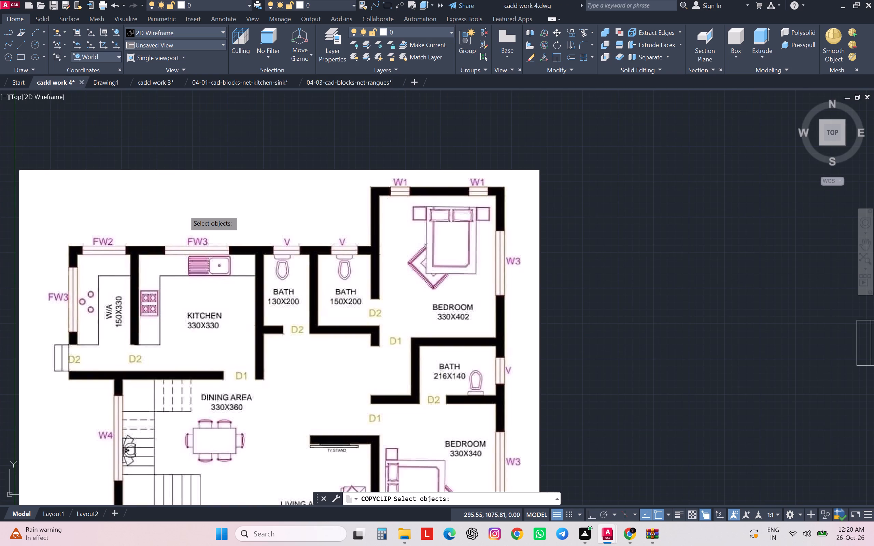
{"action": "key", "text": "ctrl+v"}
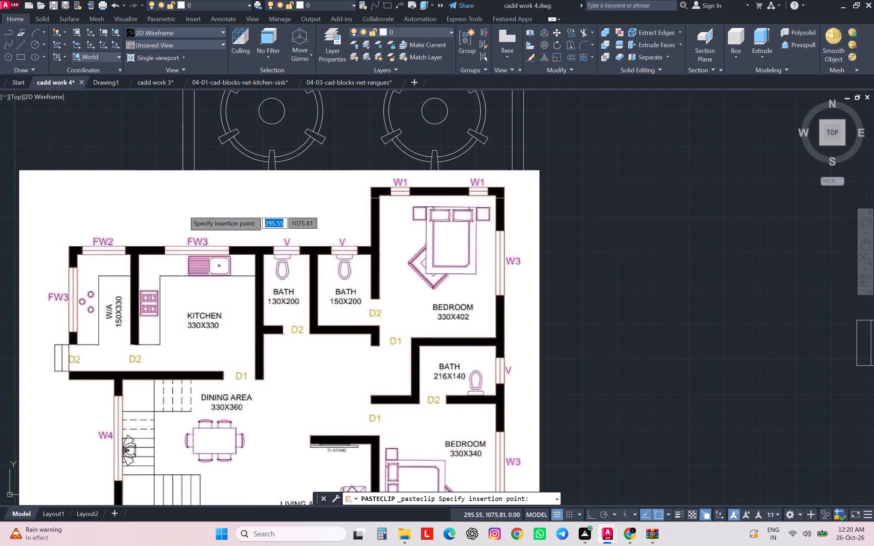
{"action": "scroll", "coordinate": [223, 228], "scroll_direction": "down", "scroll_amount": 2}
{"action": "middle_click_drag", "start_coordinate": [322, 216], "coordinate": [291, 292]}
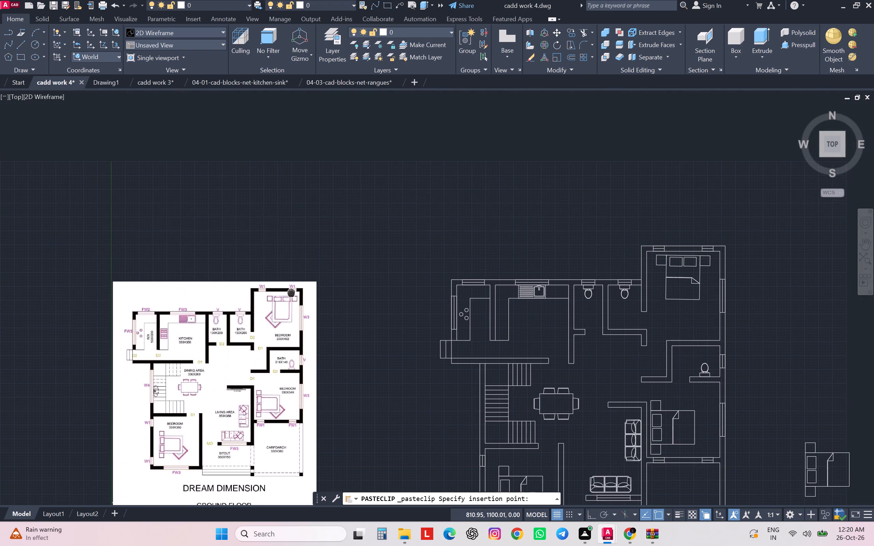
{"action": "middle_click_drag", "start_coordinate": [291, 292], "coordinate": [292, 286]}
{"action": "left_click", "coordinate": [308, 254]}
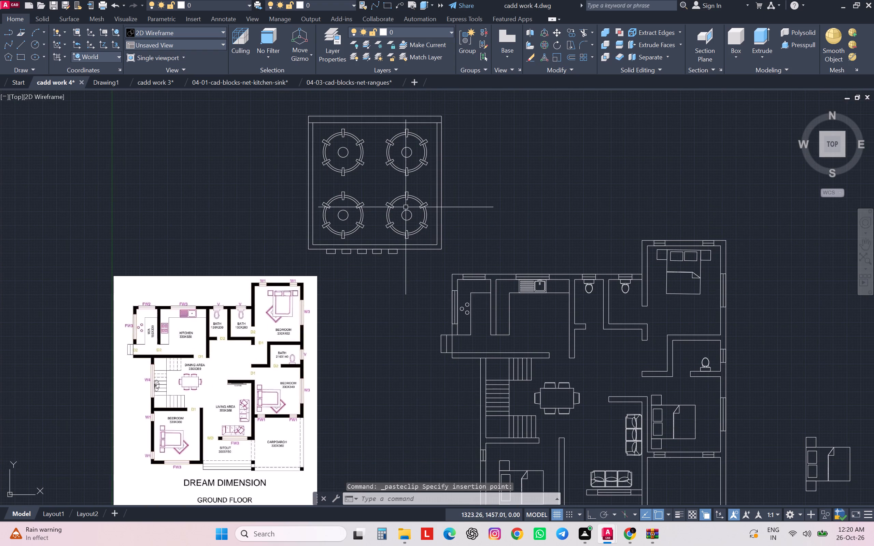
{"action": "key", "text": "Escape"}
{"action": "key", "text": "Escape"}
{"action": "key", "text": "Escape"}
{"action": "key", "text": "Escape"}
{"action": "key", "text": "Escape"}
{"action": "key", "text": "Escape"}
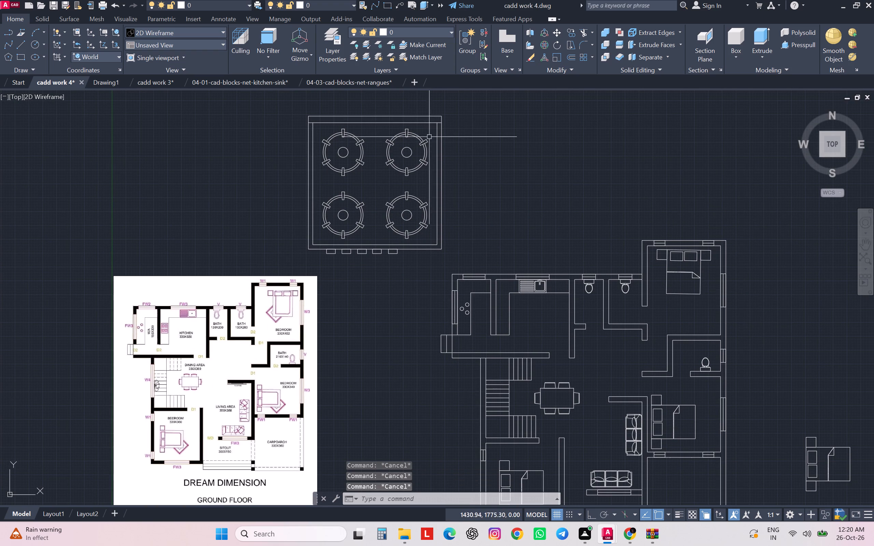
Measure the pasted cooktop's right side between its outer corners with an aligned dimension, without placing the dimension.
{"action": "key", "text": "d"}
{"action": "key", "text": "a"}
{"action": "key", "text": "Return"}
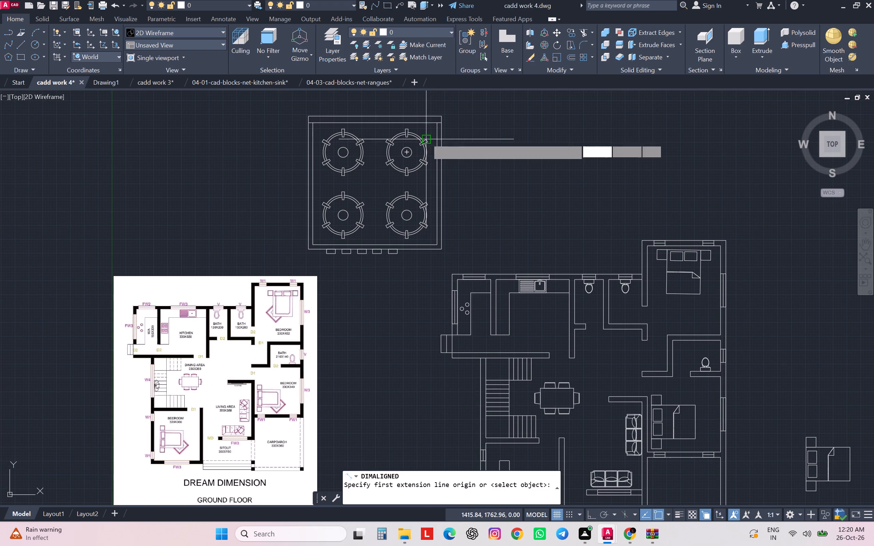
{"action": "left_click", "coordinate": [438, 112]}
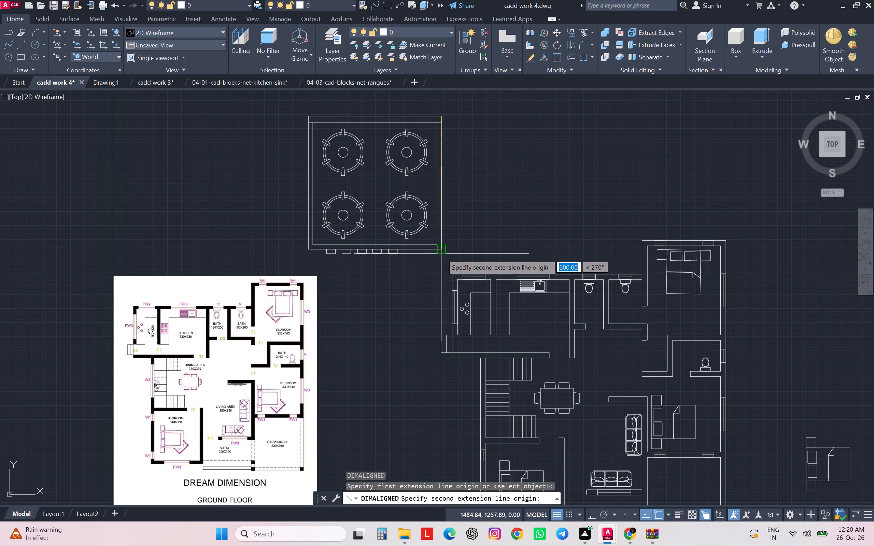
{"action": "left_click", "coordinate": [441, 250]}
{"action": "scroll", "coordinate": [437, 191], "scroll_direction": "up", "scroll_amount": 3}
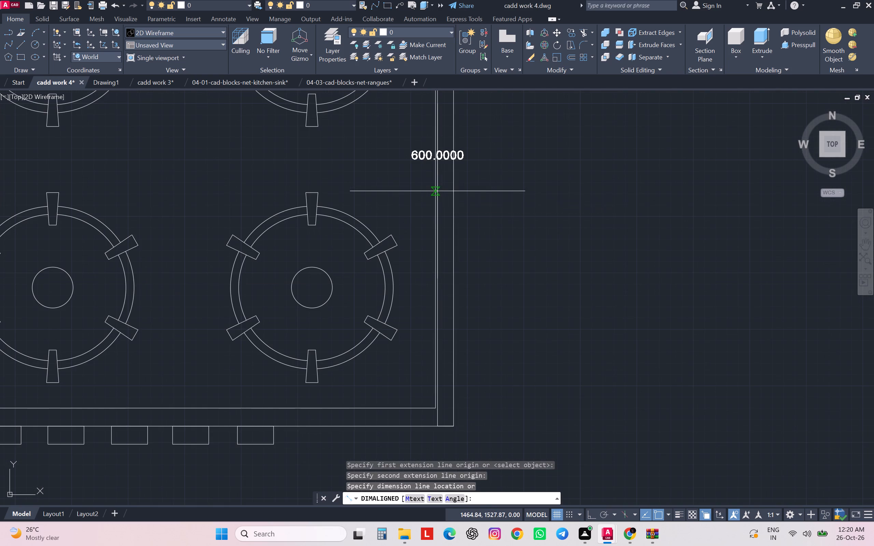
{"action": "scroll", "coordinate": [437, 191], "scroll_direction": "down", "scroll_amount": 3}
{"action": "key", "text": "Escape"}
{"action": "key", "text": "Escape"}
{"action": "key", "text": "Escape"}
{"action": "key", "text": "Escape"}
{"action": "key", "text": "Escape"}
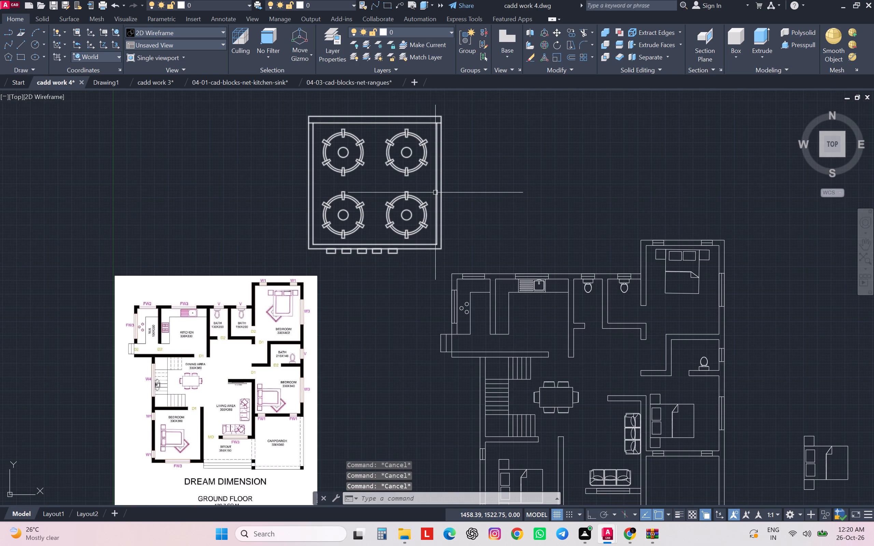
Scale the cooktop block by reference from its top-right corner, with reference length 600 and new length 60.
{"action": "left_click", "coordinate": [439, 188]}
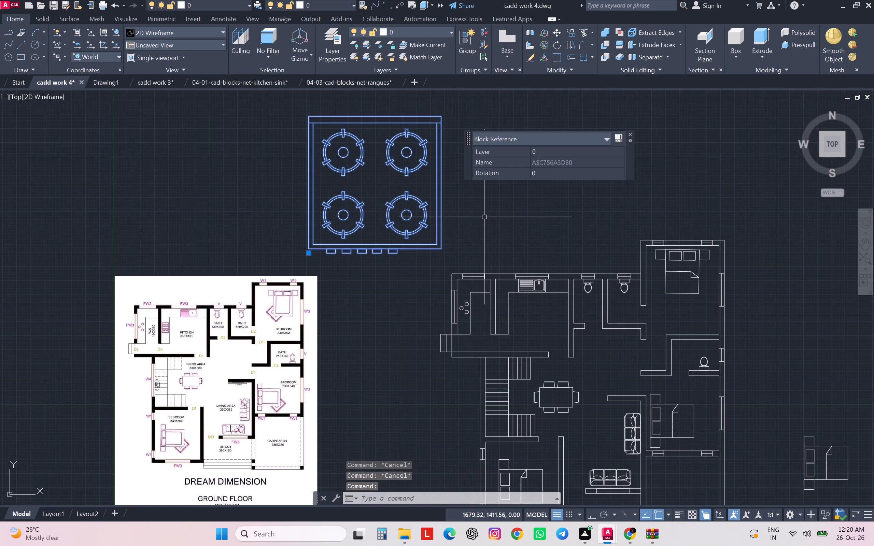
{"action": "type", "text": "sc"}
{"action": "key", "text": "Return"}
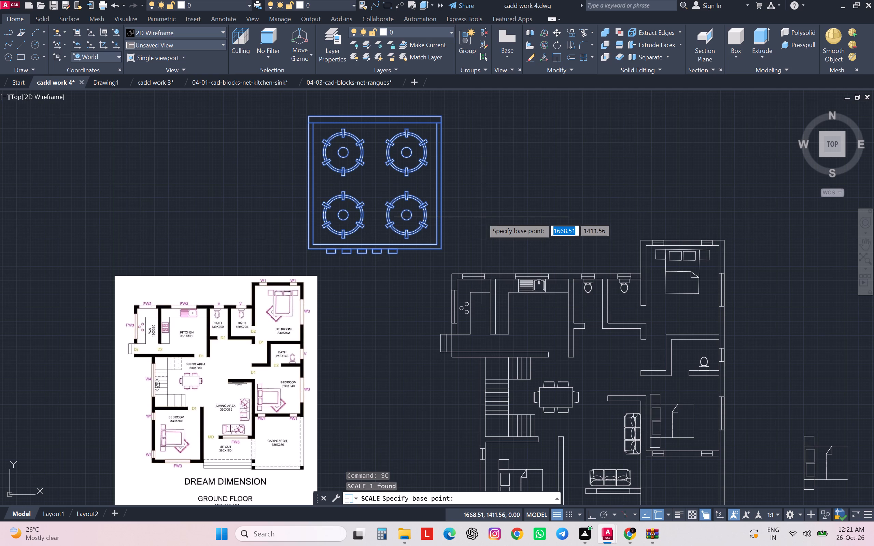
{"action": "left_click", "coordinate": [441, 115]}
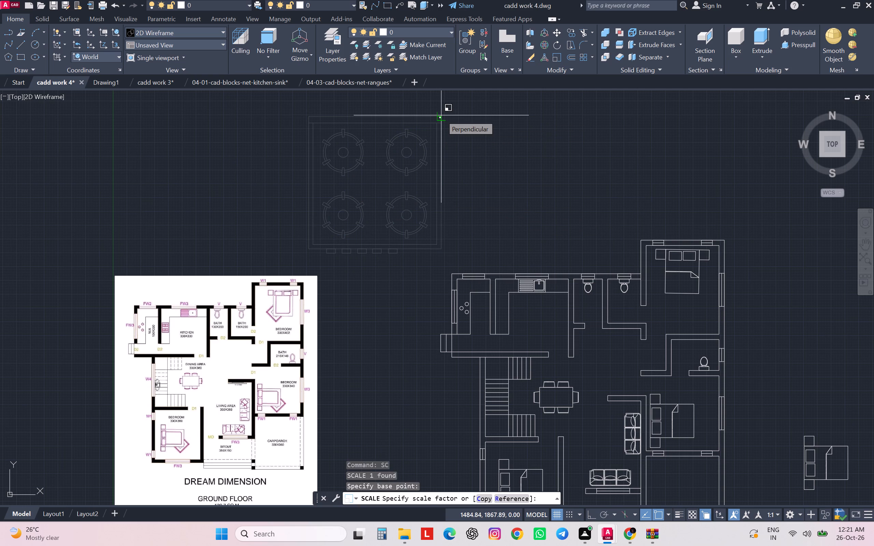
{"action": "key", "text": "r"}
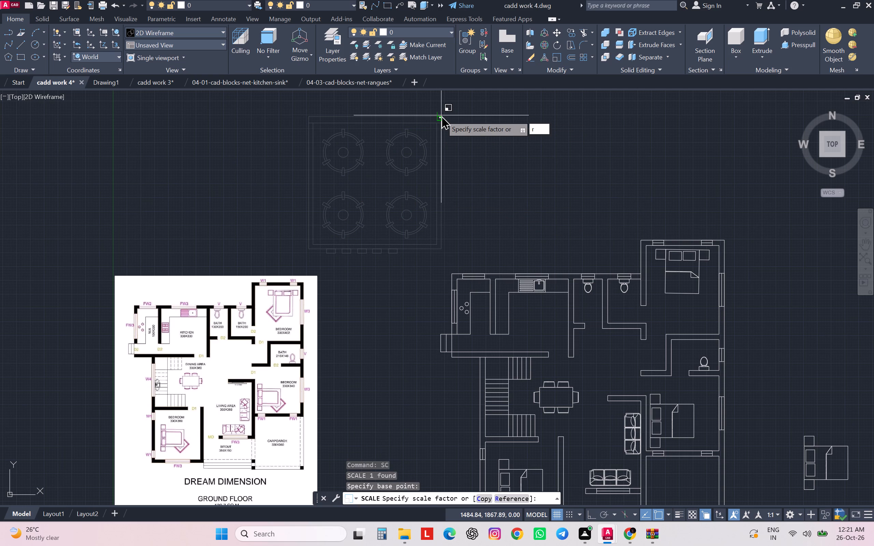
{"action": "key", "text": "Return"}
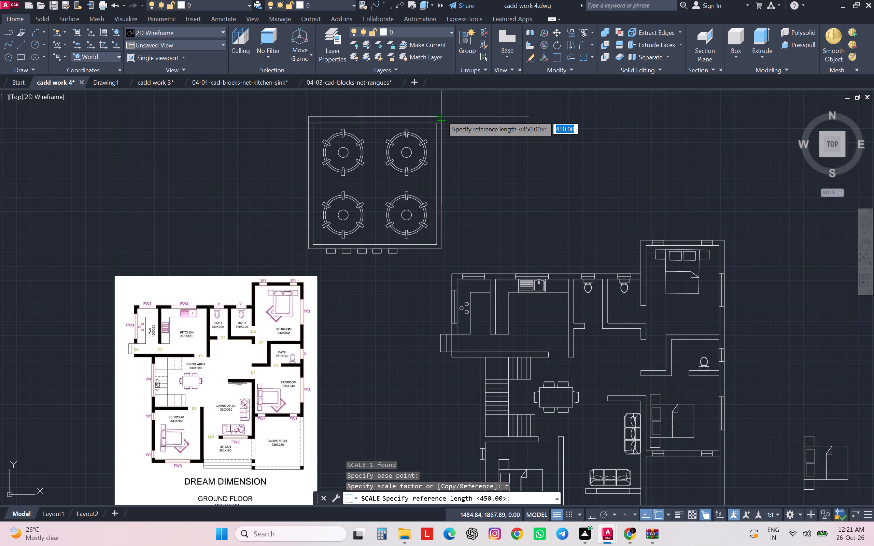
{"action": "type", "text": "600"}
{"action": "key", "text": "Return"}
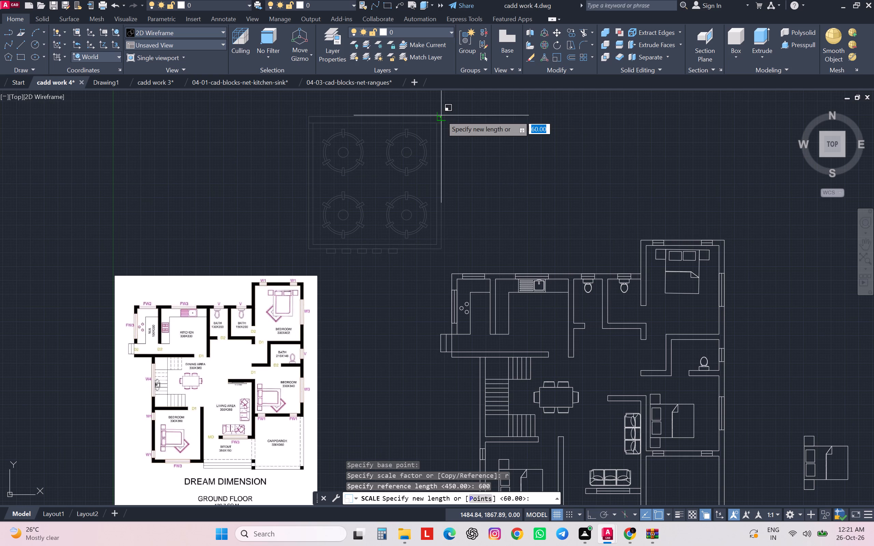
{"action": "type", "text": "60"}
{"action": "key", "text": "Return"}
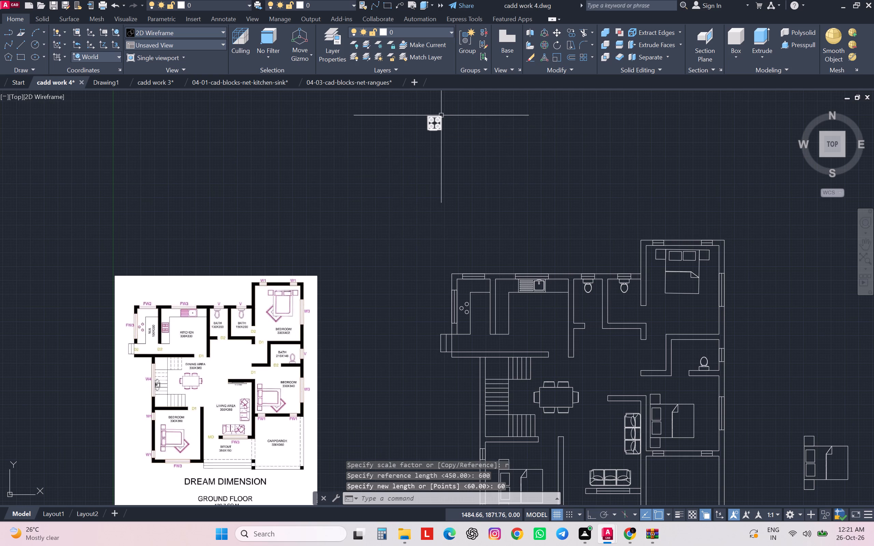
Rotate the cooktop block 90 degrees counterclockwise with Ortho on, so its knobs face right.
{"action": "scroll", "coordinate": [441, 115], "scroll_direction": "up", "scroll_amount": 3}
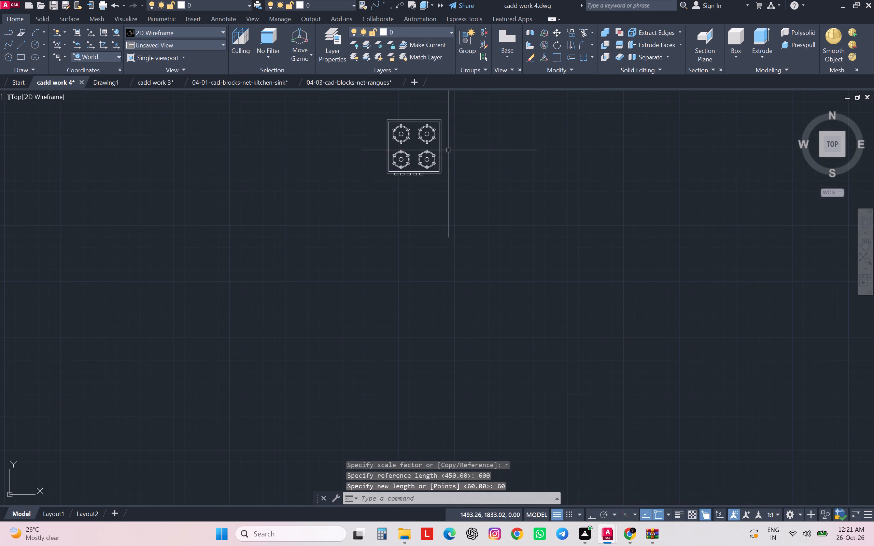
{"action": "left_click", "coordinate": [441, 149]}
{"action": "type", "text": "ro"}
{"action": "key", "text": "Return"}
{"action": "left_click", "coordinate": [440, 155]}
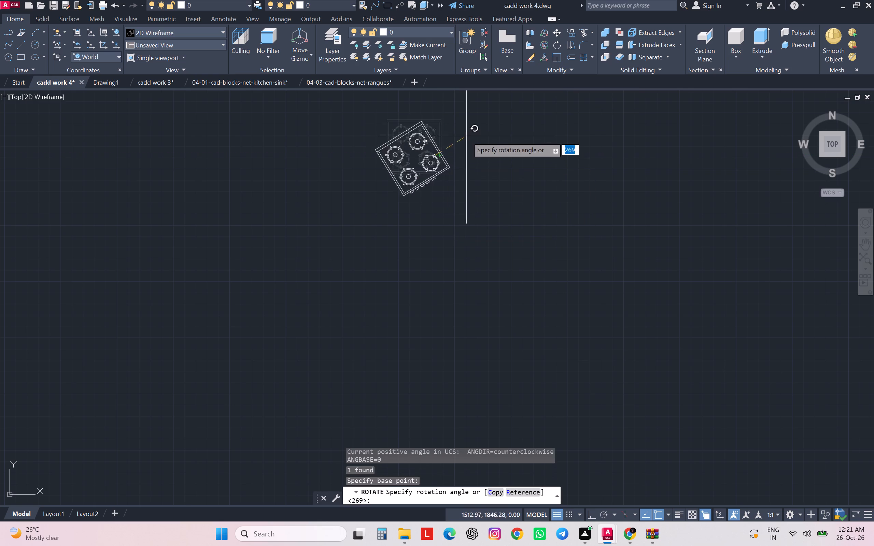
{"action": "key", "text": "F8"}
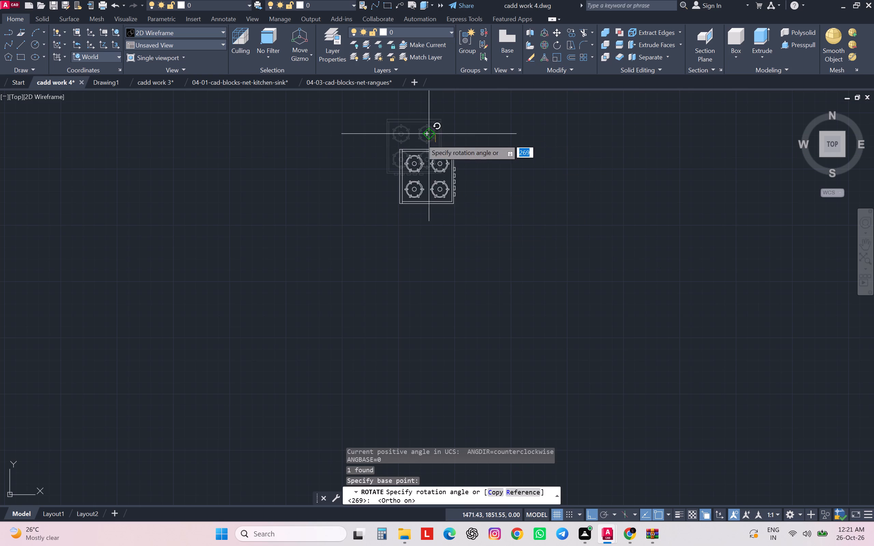
{"action": "left_click", "coordinate": [421, 111]}
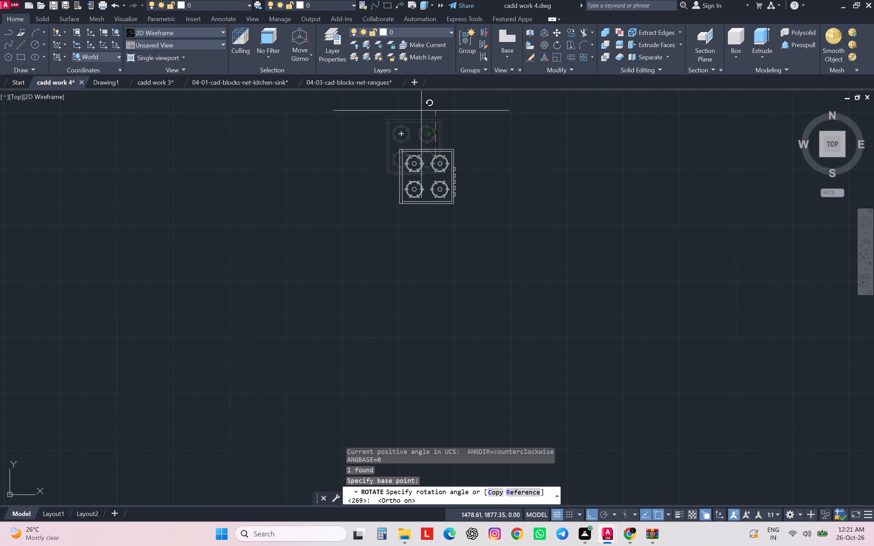
Move the cooktop by its left edge midpoint onto the kitchen's left counter, against the wall shared with the W/A.
{"action": "left_click", "coordinate": [438, 183]}
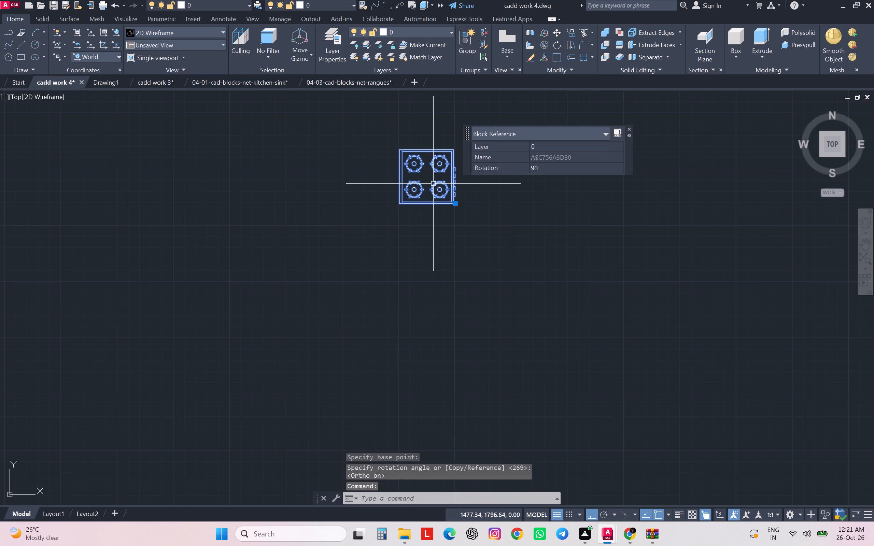
{"action": "key", "text": "m"}
{"action": "key", "text": "Return"}
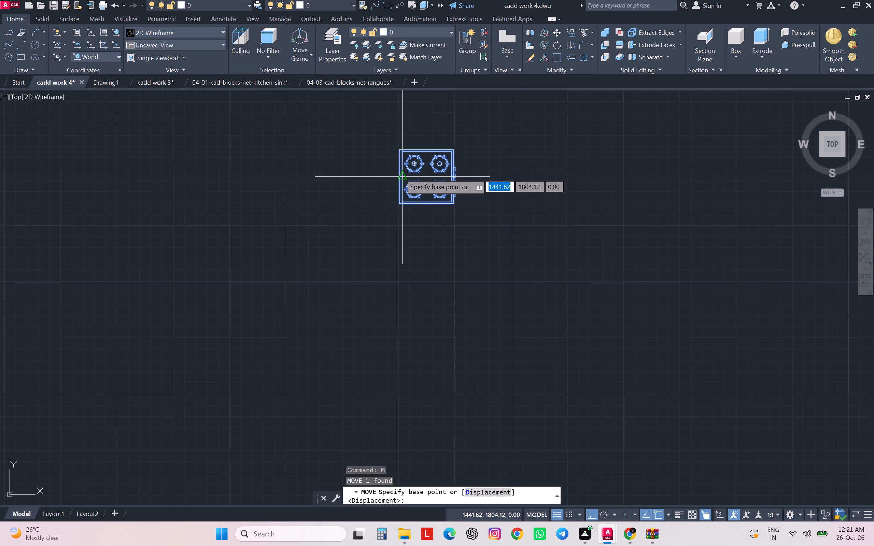
{"action": "left_click", "coordinate": [396, 173]}
{"action": "scroll", "coordinate": [400, 174], "scroll_direction": "down", "scroll_amount": 6}
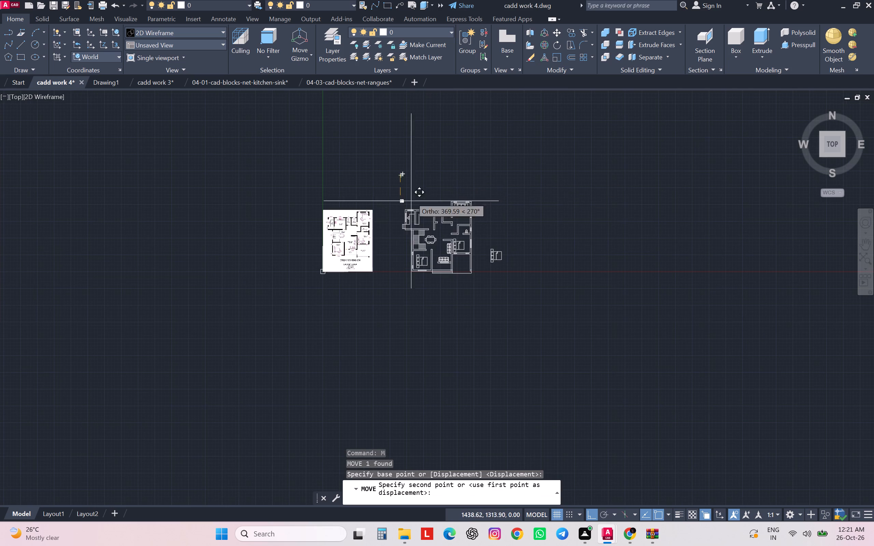
{"action": "scroll", "coordinate": [434, 220], "scroll_direction": "up", "scroll_amount": 3}
{"action": "scroll", "coordinate": [360, 217], "scroll_direction": "up", "scroll_amount": 3}
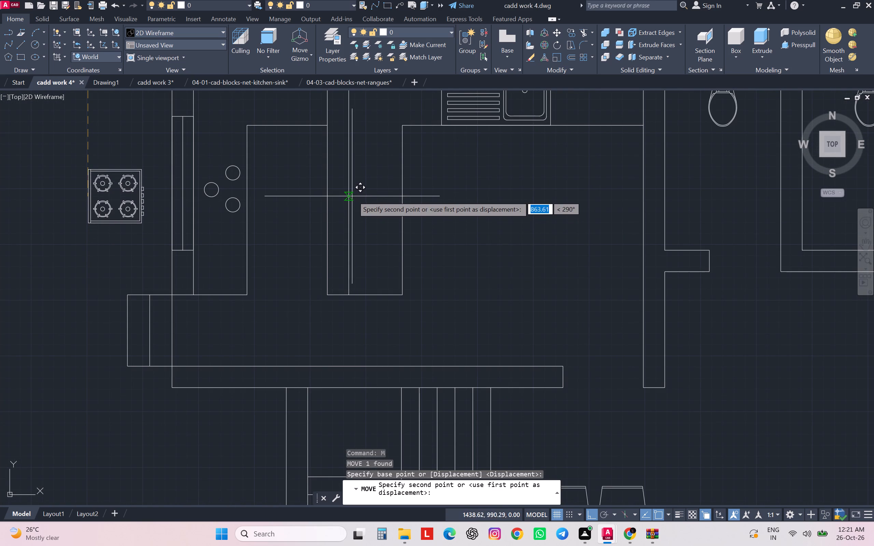
{"action": "left_click", "coordinate": [348, 218]}
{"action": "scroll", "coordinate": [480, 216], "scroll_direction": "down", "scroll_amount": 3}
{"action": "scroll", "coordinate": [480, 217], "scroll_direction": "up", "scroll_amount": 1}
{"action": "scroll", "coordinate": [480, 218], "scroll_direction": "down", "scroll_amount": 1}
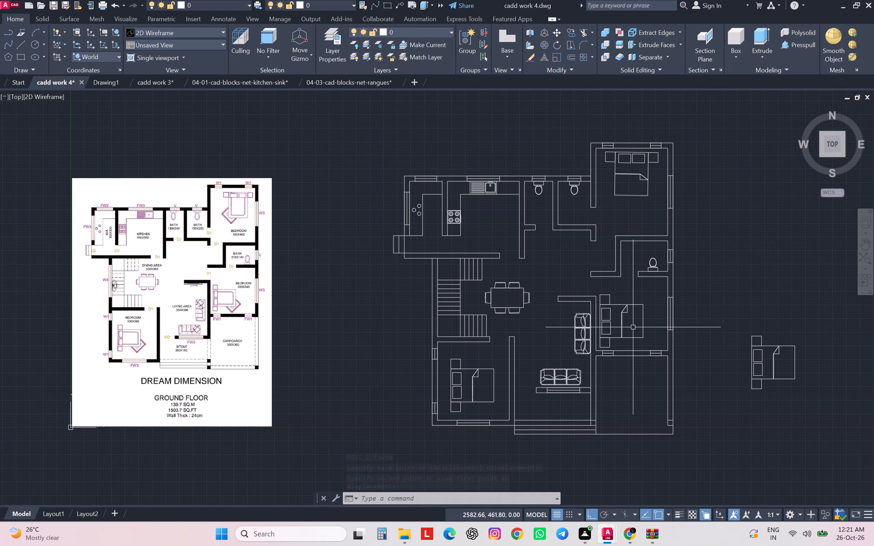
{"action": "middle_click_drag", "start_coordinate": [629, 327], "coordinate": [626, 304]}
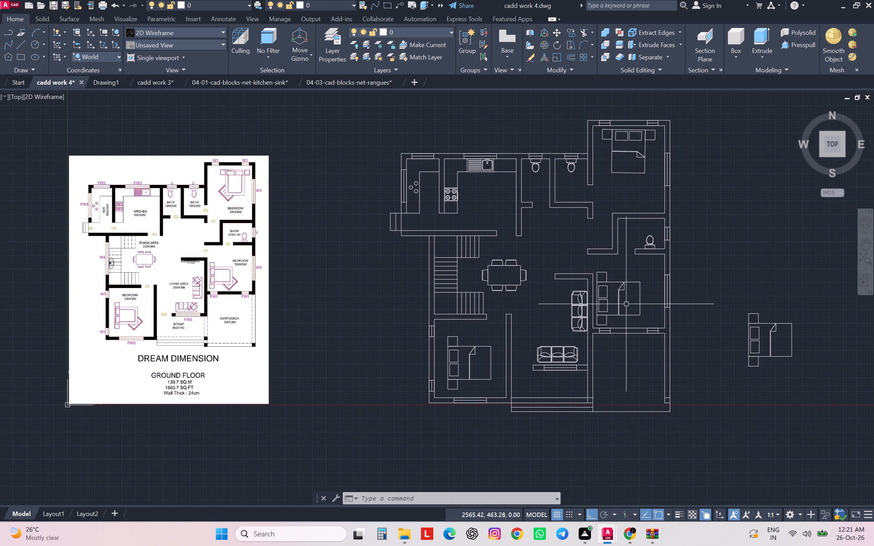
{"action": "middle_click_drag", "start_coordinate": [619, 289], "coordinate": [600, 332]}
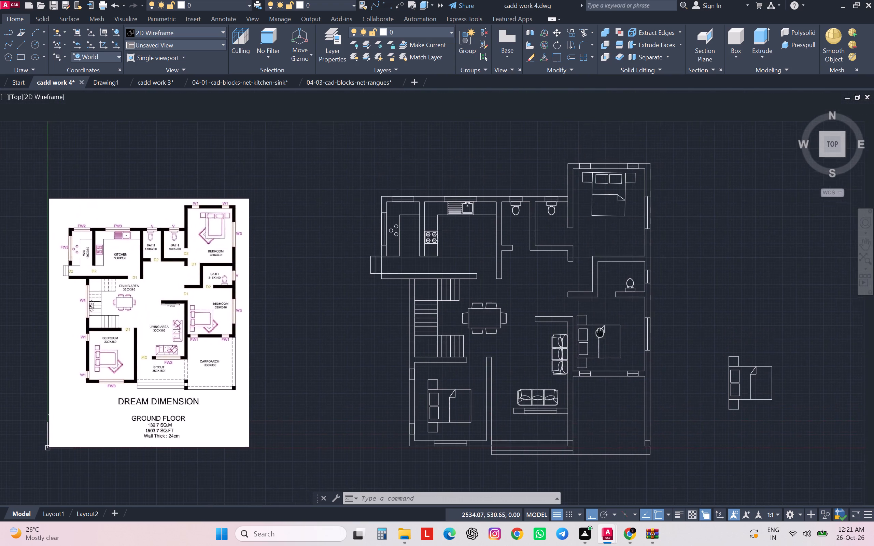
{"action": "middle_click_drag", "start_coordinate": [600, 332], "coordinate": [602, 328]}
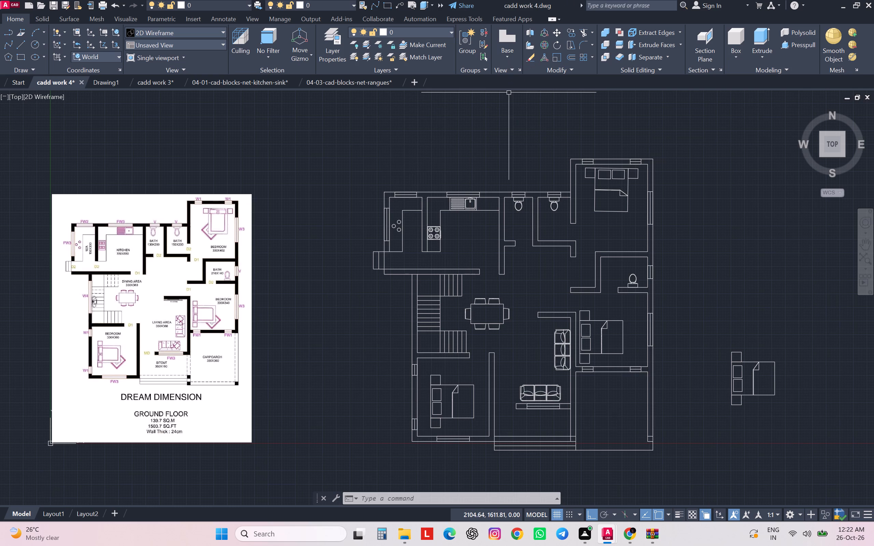
Add a new layer with its default name in the Layer Properties Manager and close the manager.
{"action": "key", "text": "l"}
{"action": "key", "text": "a"}
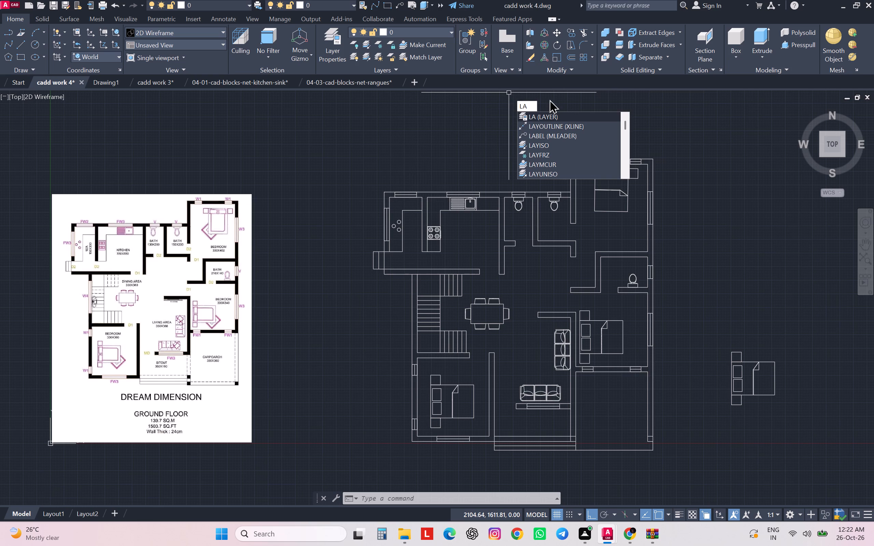
{"action": "key", "text": "Return"}
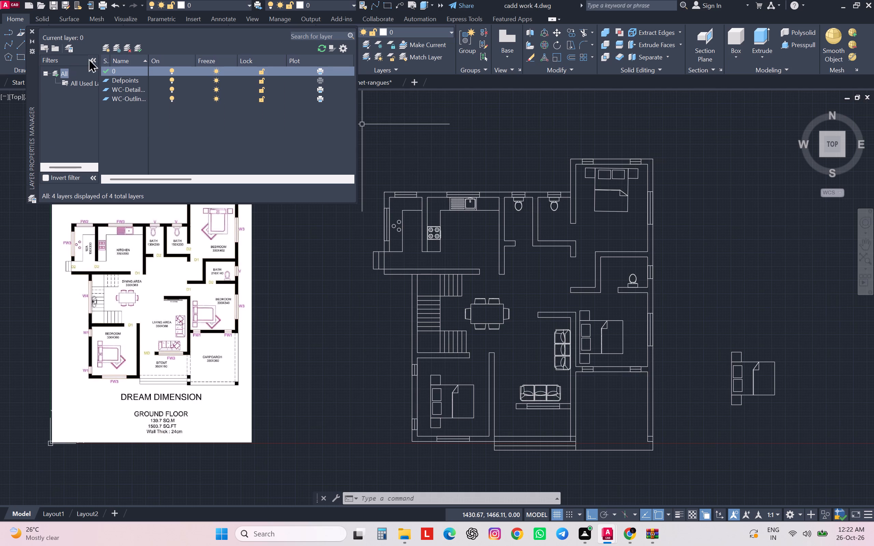
{"action": "left_click", "coordinate": [106, 49]}
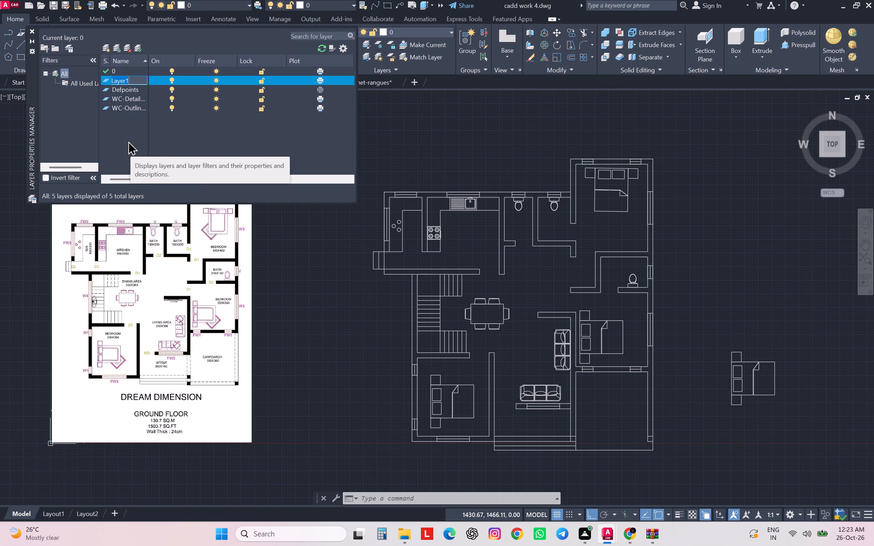
{"action": "key", "text": "Escape"}
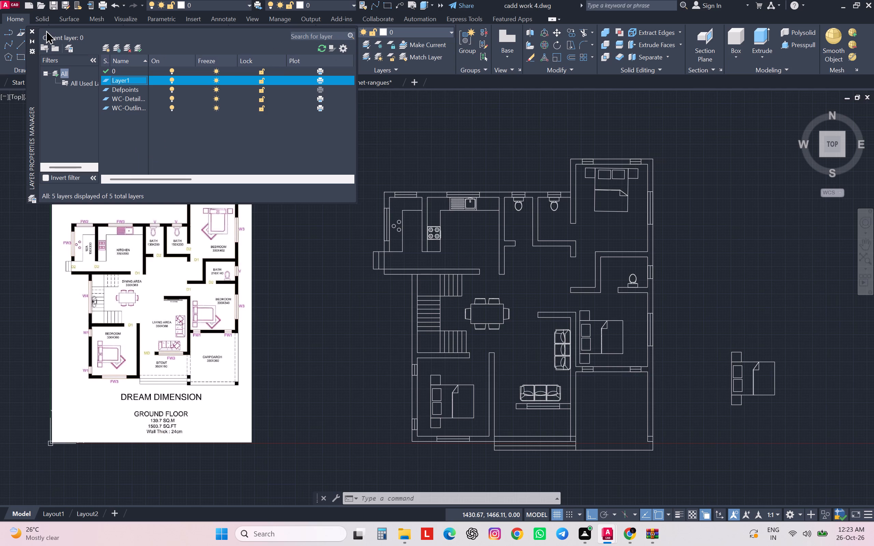
{"action": "left_click", "coordinate": [34, 30]}
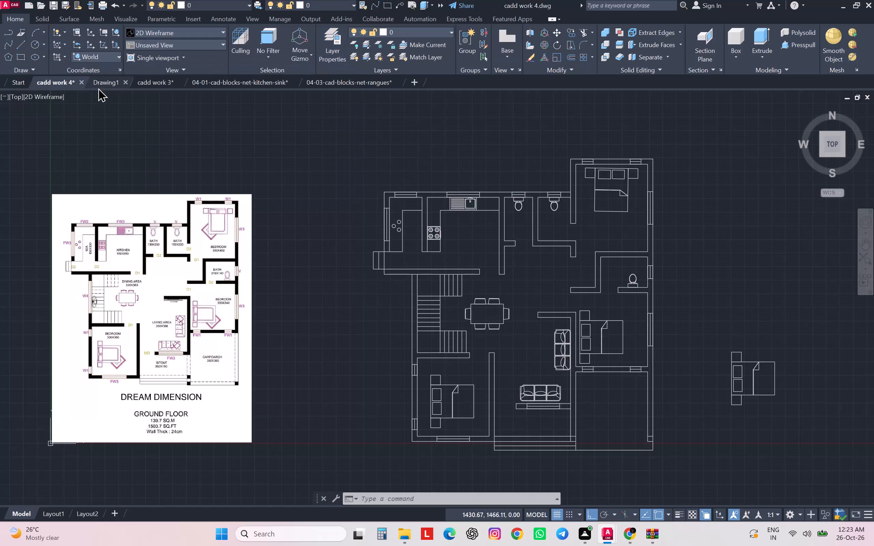
Open the Layer Properties Manager, collapse the filter tree, and load the ACAD_ISO03W100 dash-space linetype from Layer1's linetype selection.
{"action": "left_click", "coordinate": [396, 70]}
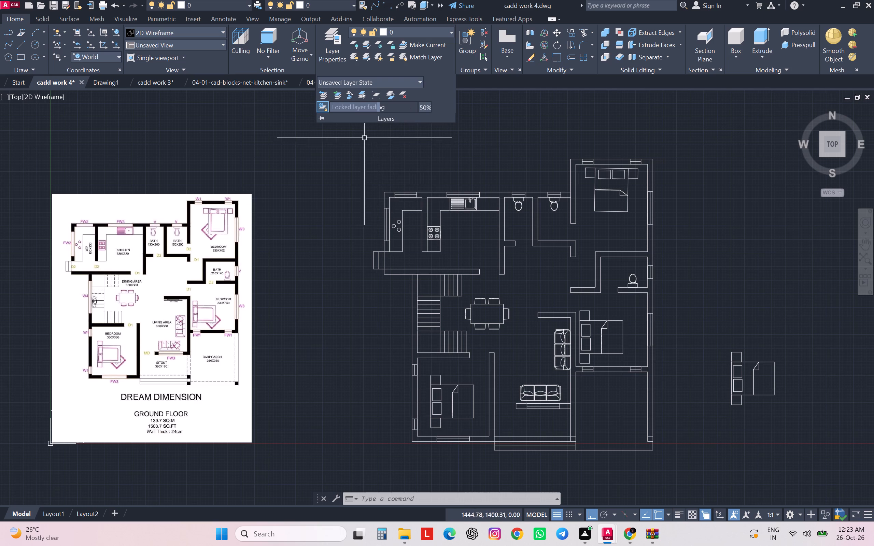
{"action": "left_click", "coordinate": [331, 53]}
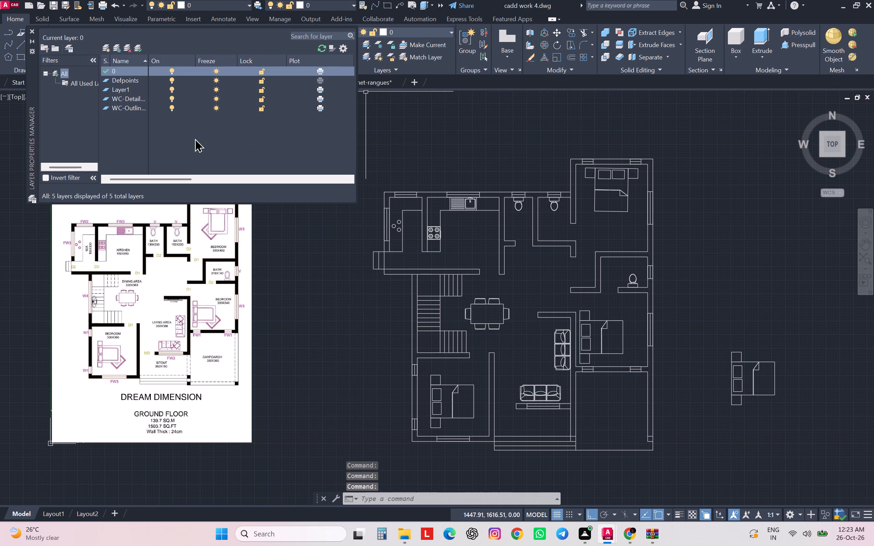
{"action": "left_click", "coordinate": [123, 72]}
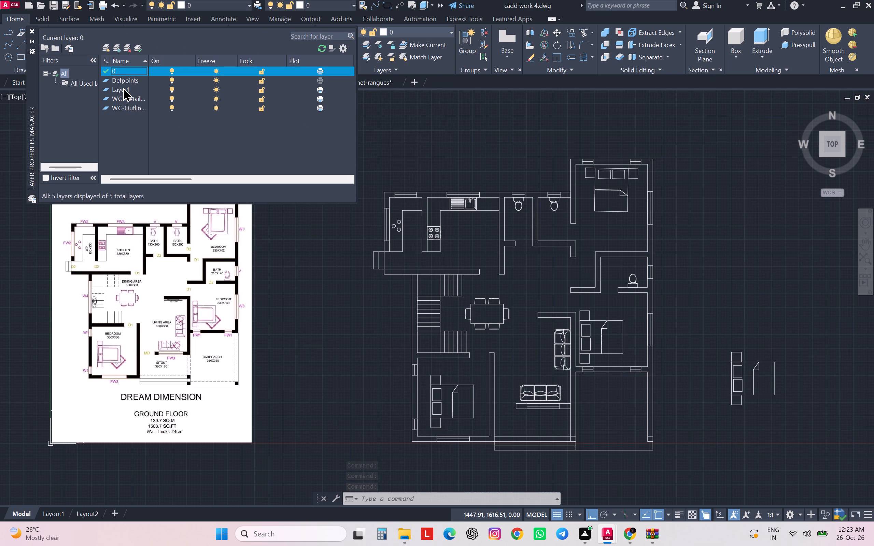
{"action": "left_click", "coordinate": [127, 86]}
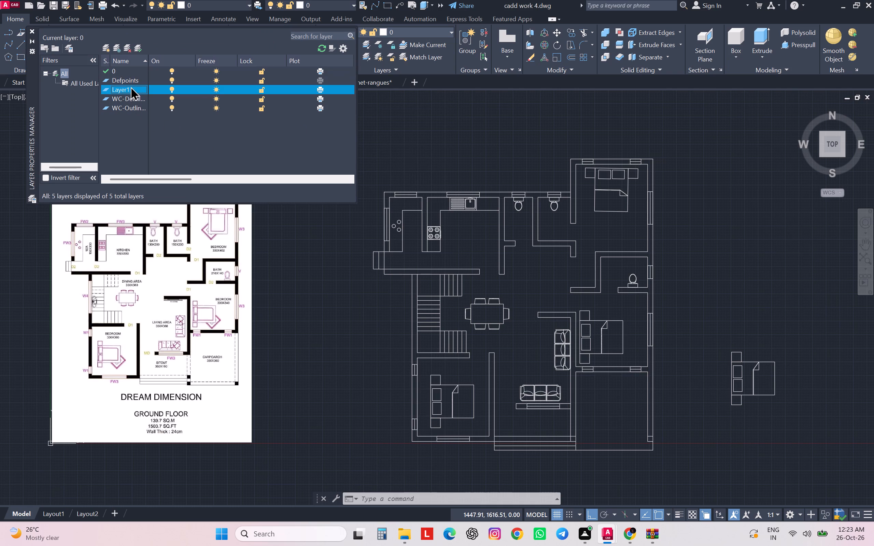
{"action": "left_click", "coordinate": [316, 87]}
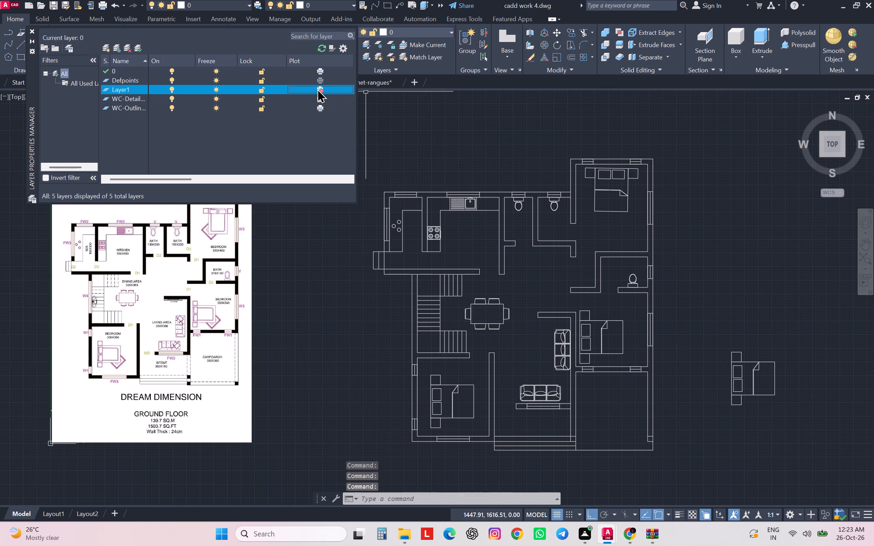
{"action": "left_click", "coordinate": [318, 91]}
{"action": "left_click", "coordinate": [53, 72]}
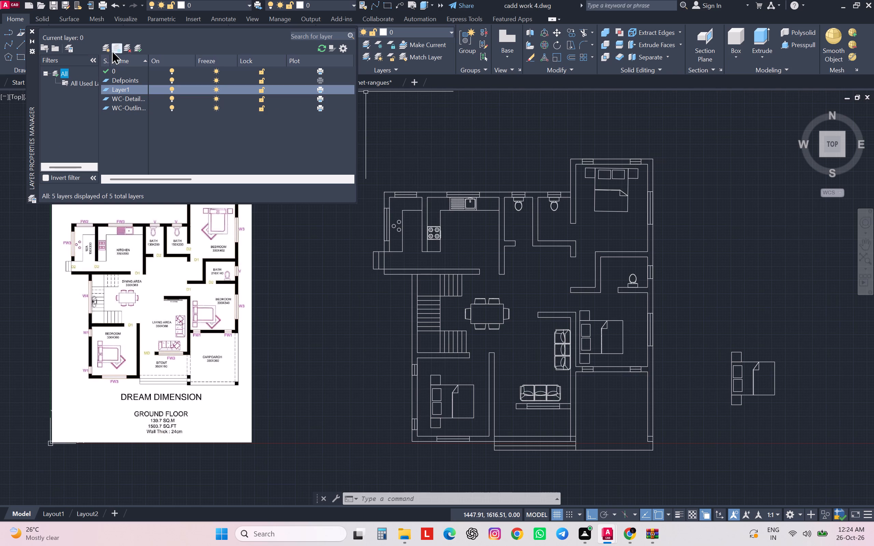
{"action": "left_click", "coordinate": [95, 61]}
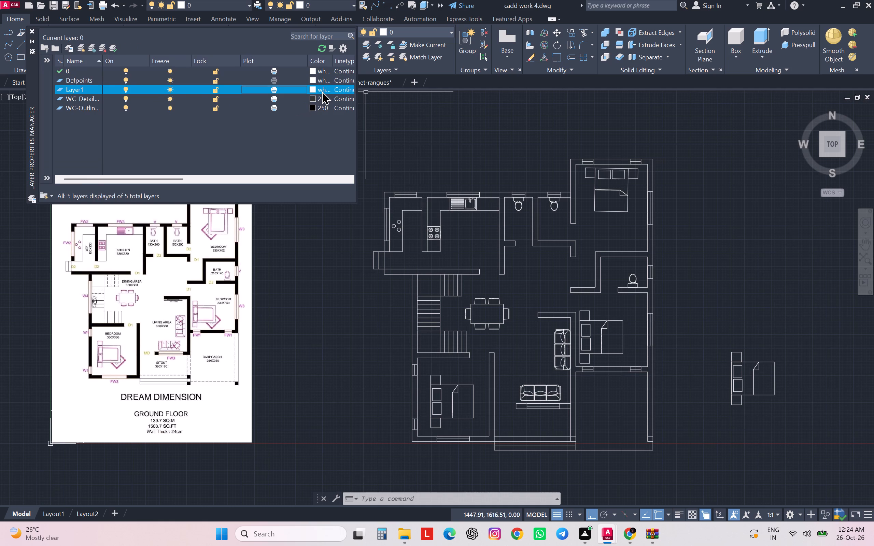
{"action": "scroll", "coordinate": [322, 91], "scroll_direction": "up", "scroll_amount": 4}
{"action": "left_click", "coordinate": [340, 89]}
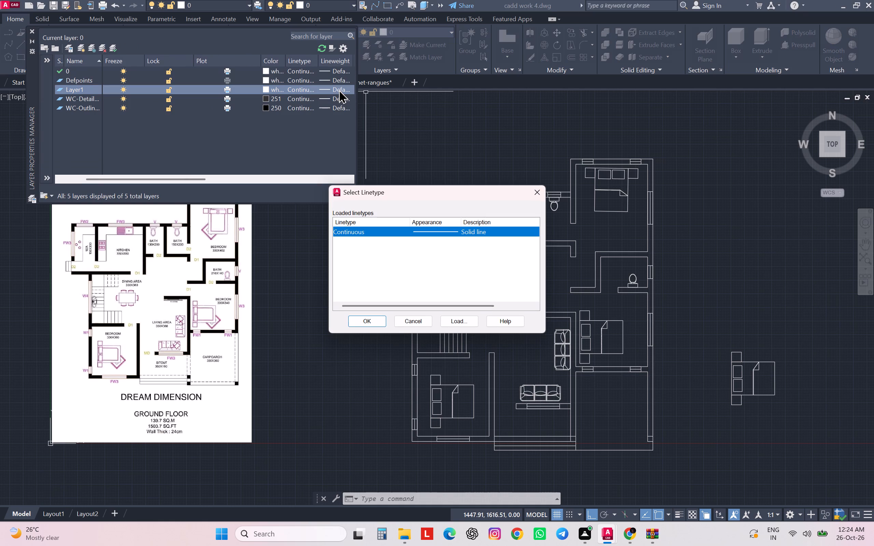
{"action": "left_click", "coordinate": [458, 318]}
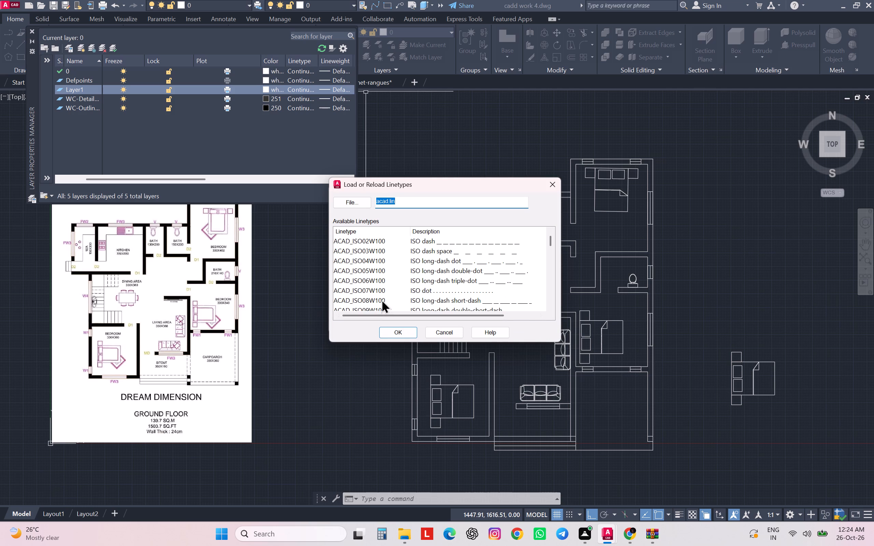
{"action": "left_click", "coordinate": [430, 251]}
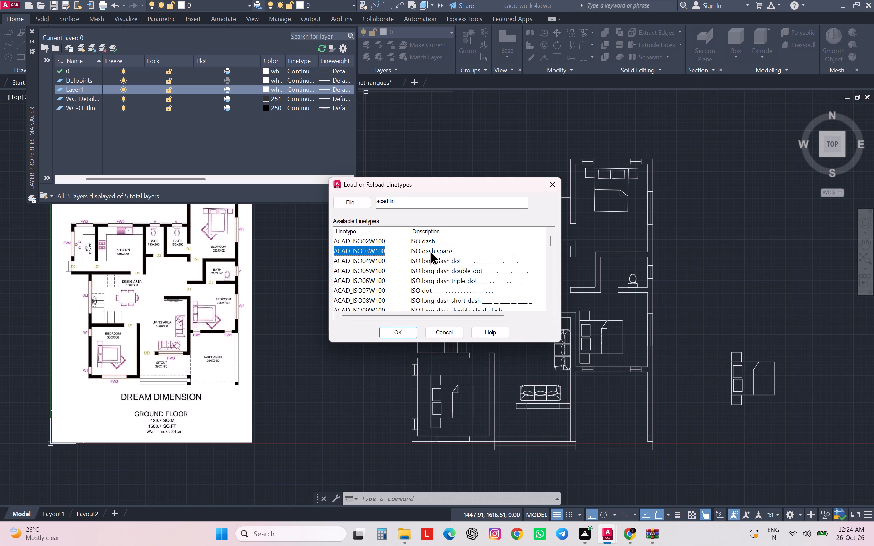
{"action": "left_click", "coordinate": [406, 329]}
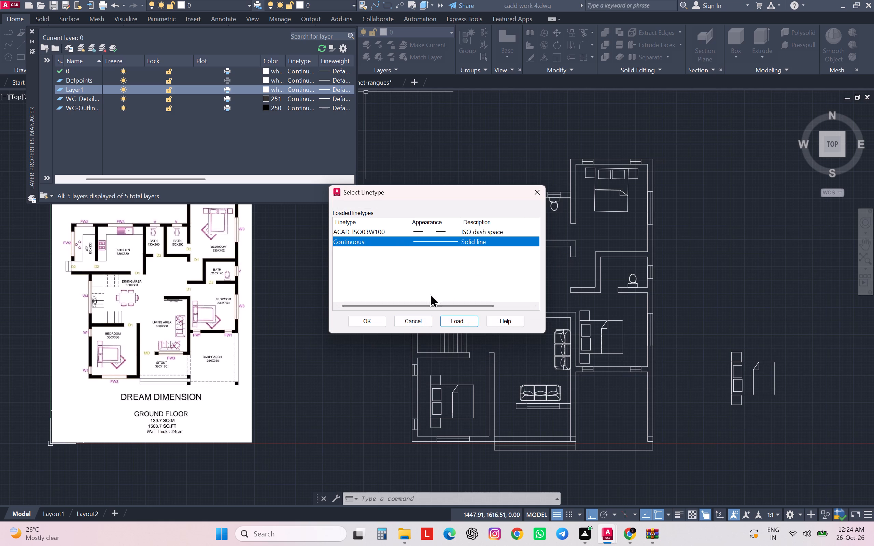
{"action": "left_click", "coordinate": [367, 323]}
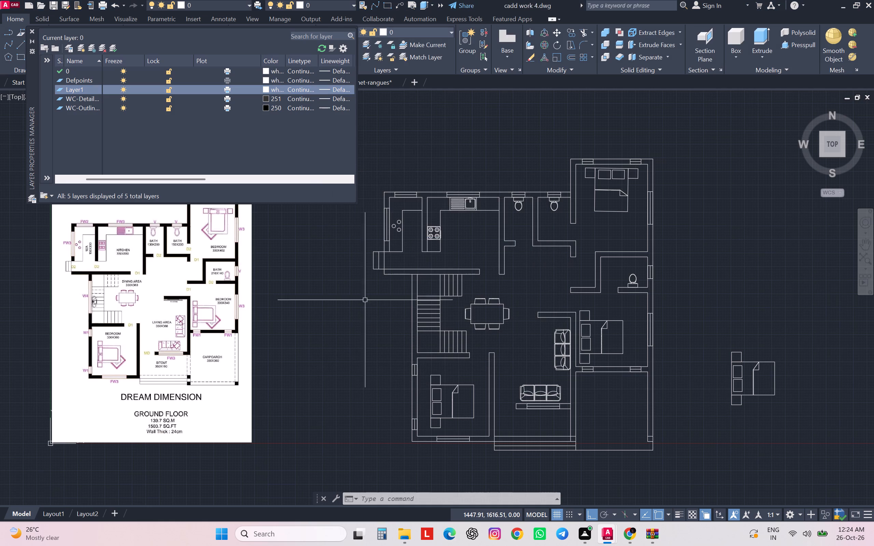
Look through the lineweights available for Layer1, keeping Default.
{"action": "left_click", "coordinate": [327, 90]}
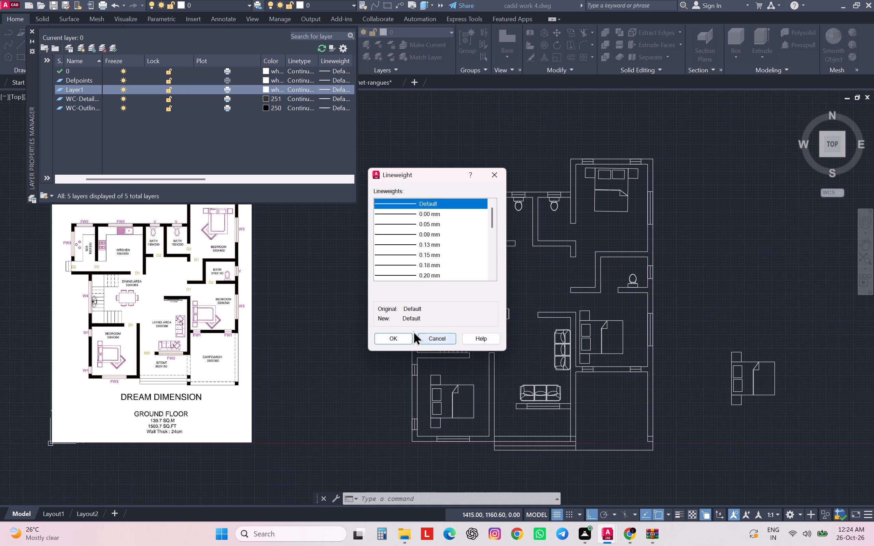
{"action": "scroll", "coordinate": [424, 283], "scroll_direction": "up", "scroll_amount": 3}
{"action": "scroll", "coordinate": [432, 248], "scroll_direction": "down", "scroll_amount": 7}
{"action": "scroll", "coordinate": [432, 248], "scroll_direction": "up", "scroll_amount": 3}
{"action": "scroll", "coordinate": [432, 248], "scroll_direction": "down", "scroll_amount": 1}
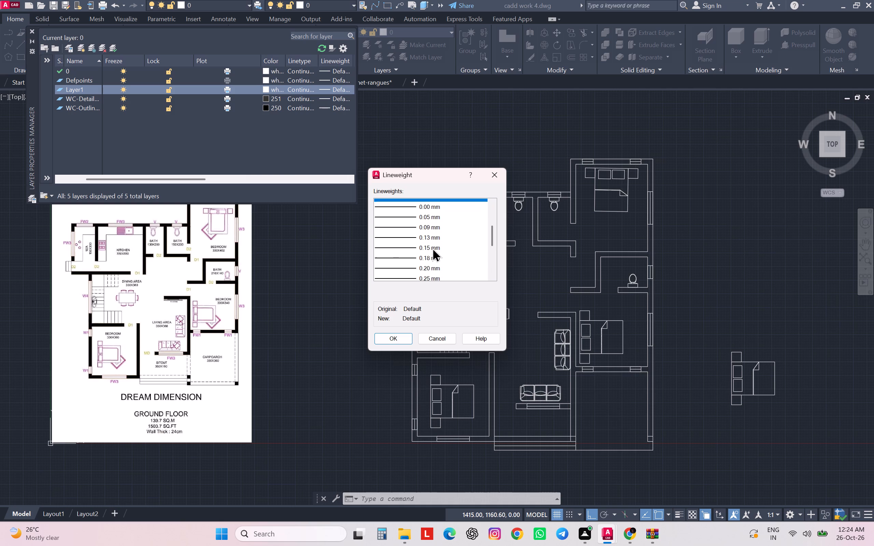
{"action": "scroll", "coordinate": [432, 248], "scroll_direction": "down", "scroll_amount": 8}
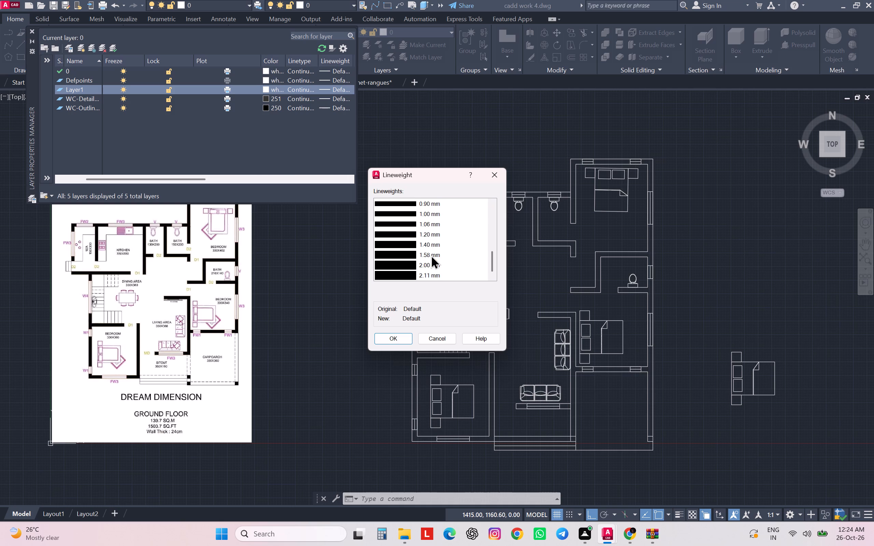
{"action": "left_click", "coordinate": [401, 336]}
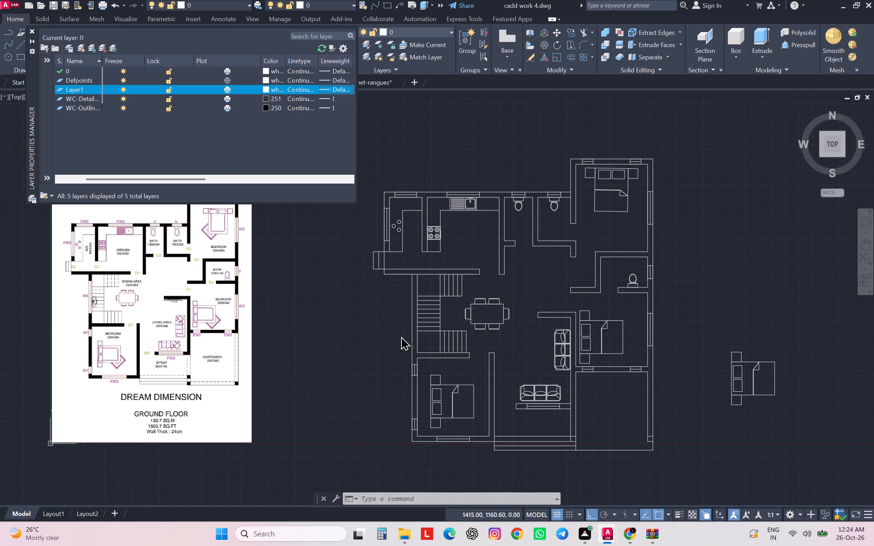
Set Layer1's linetype to ACAD_ISO03W100.
{"action": "scroll", "coordinate": [339, 88], "scroll_direction": "up", "scroll_amount": 2}
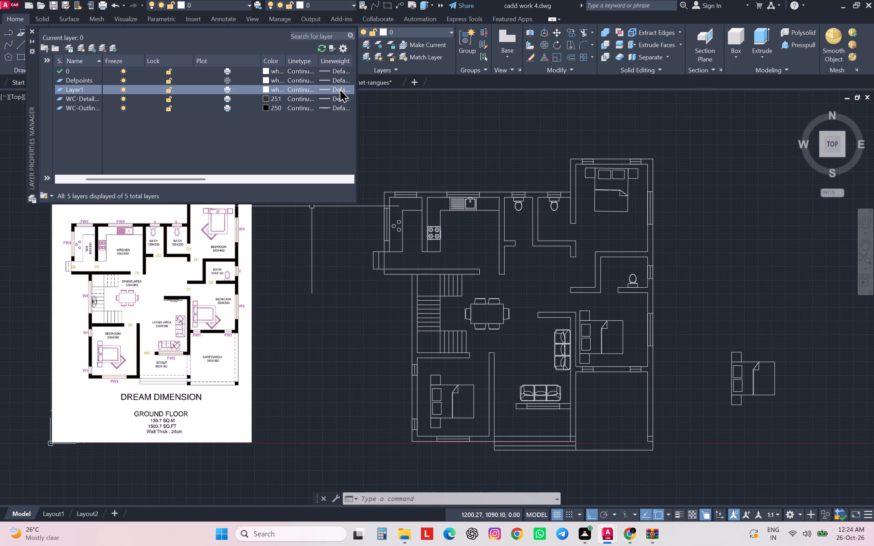
{"action": "scroll", "coordinate": [341, 76], "scroll_direction": "up", "scroll_amount": 2}
{"action": "left_click", "coordinate": [299, 88]}
{"action": "left_click", "coordinate": [362, 229]}
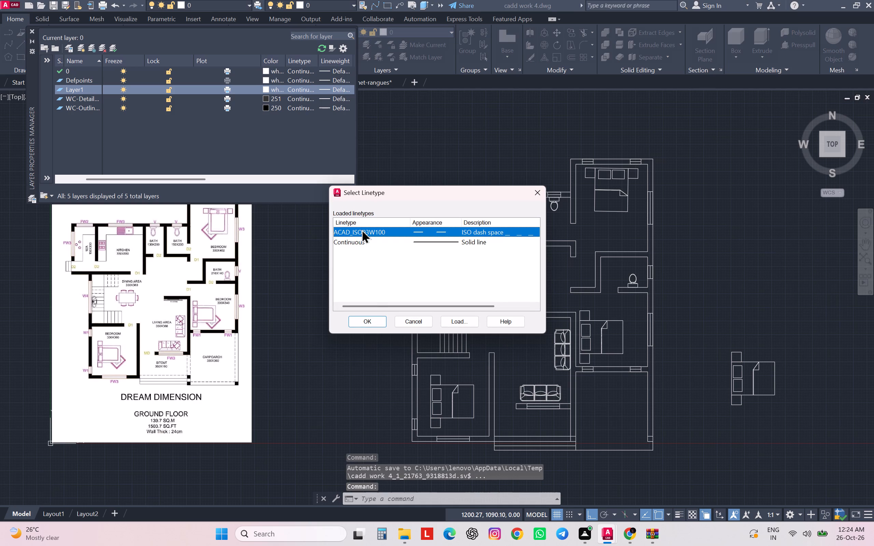
{"action": "left_click", "coordinate": [378, 321]}
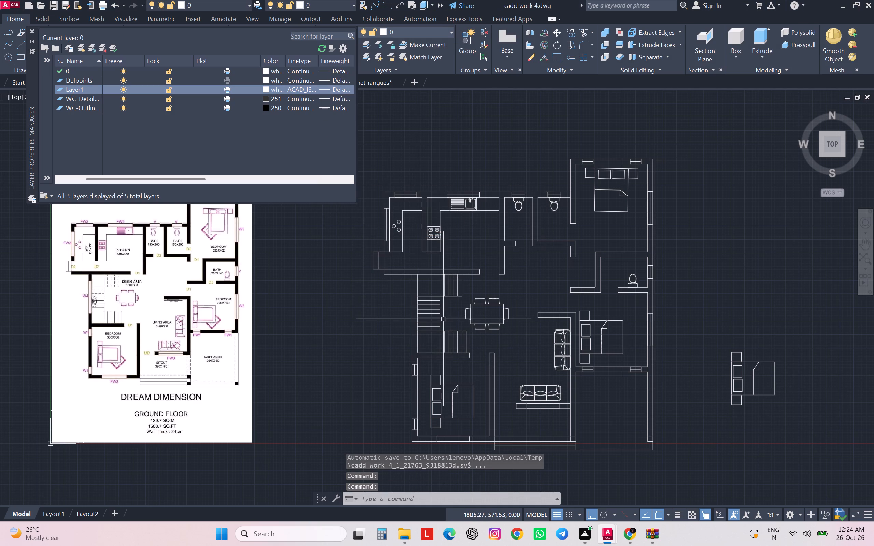
Change the linetype of the five vertical tread lines in the staircase's upper flight to ACAD_ISO03W100.
{"action": "scroll", "coordinate": [450, 303], "scroll_direction": "up", "scroll_amount": 1}
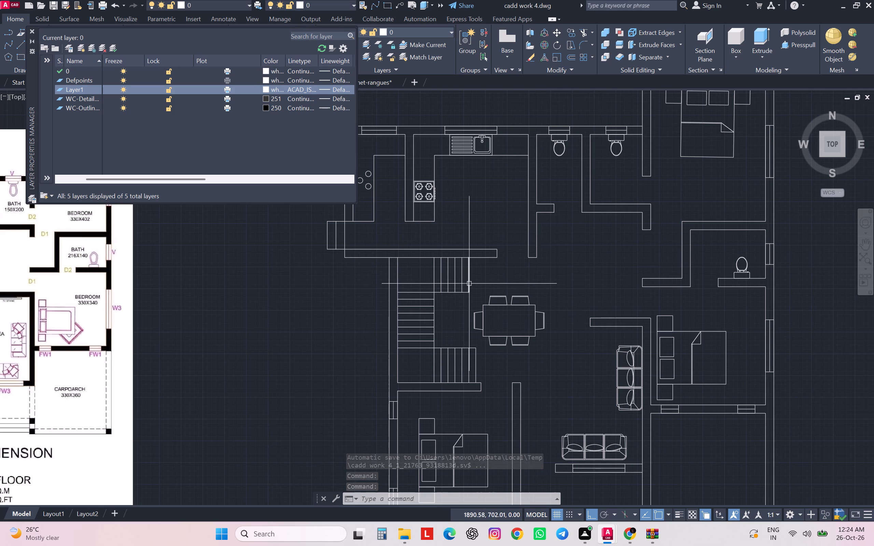
{"action": "left_click", "coordinate": [469, 284]}
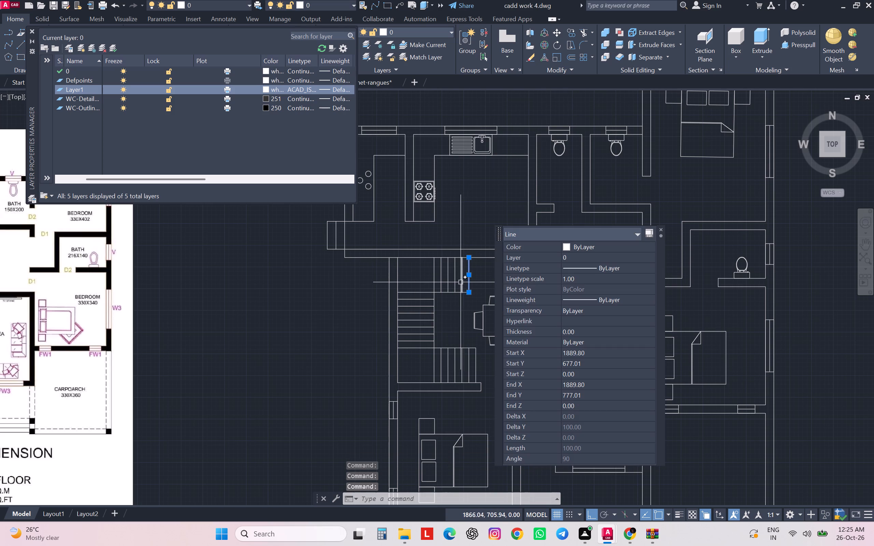
{"action": "left_click", "coordinate": [461, 282]}
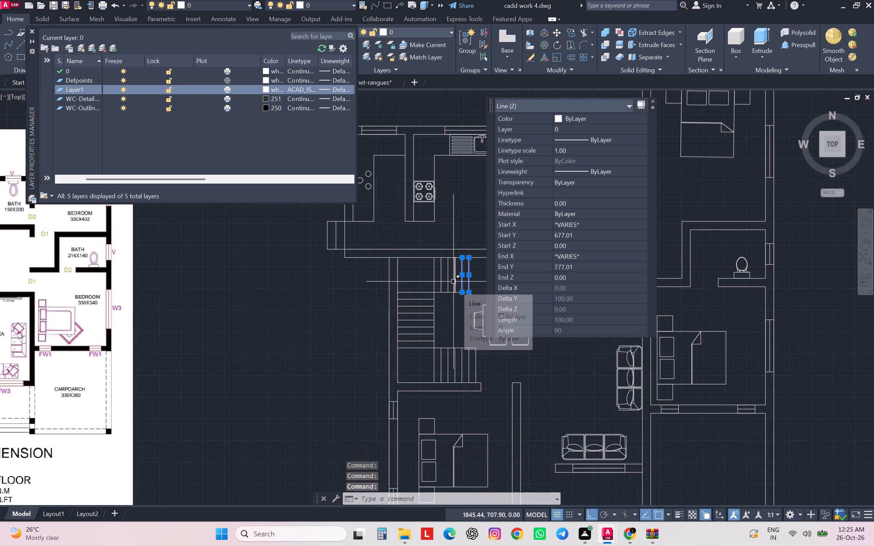
{"action": "scroll", "coordinate": [324, 297], "scroll_direction": "down", "scroll_amount": 1}
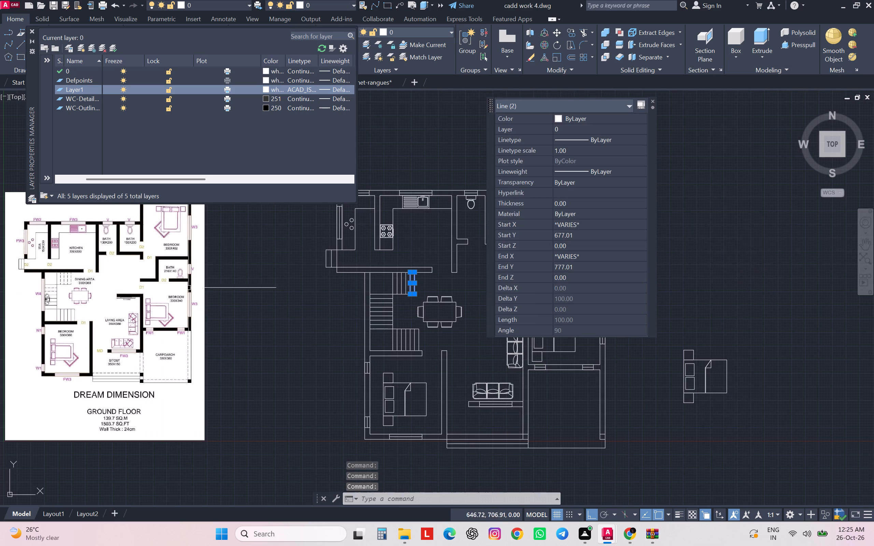
{"action": "scroll", "coordinate": [348, 279], "scroll_direction": "up", "scroll_amount": 1}
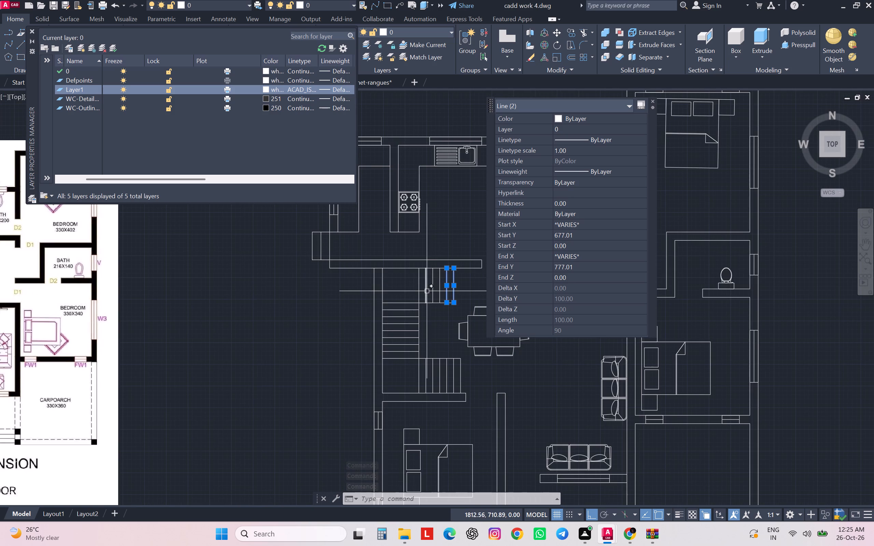
{"action": "left_click", "coordinate": [427, 291]}
{"action": "left_click", "coordinate": [432, 290]}
{"action": "left_click", "coordinate": [439, 290]}
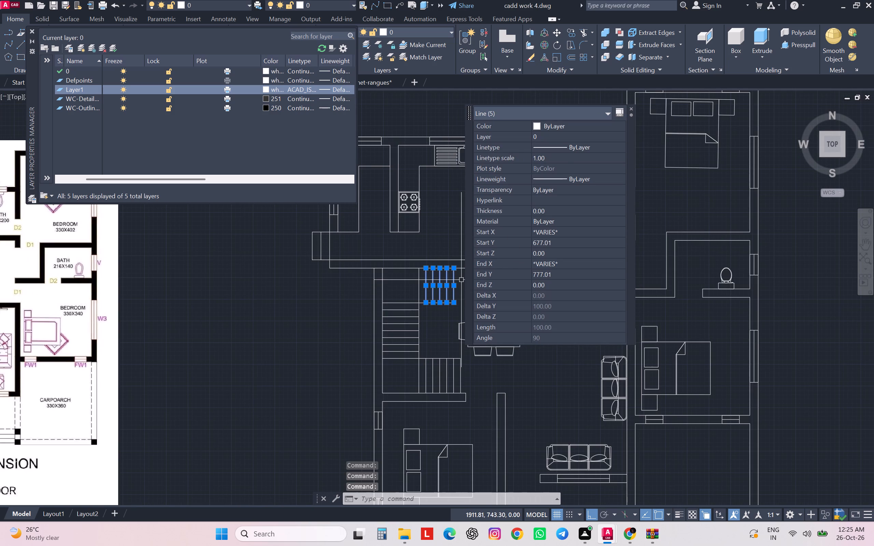
{"action": "left_click", "coordinate": [569, 147]}
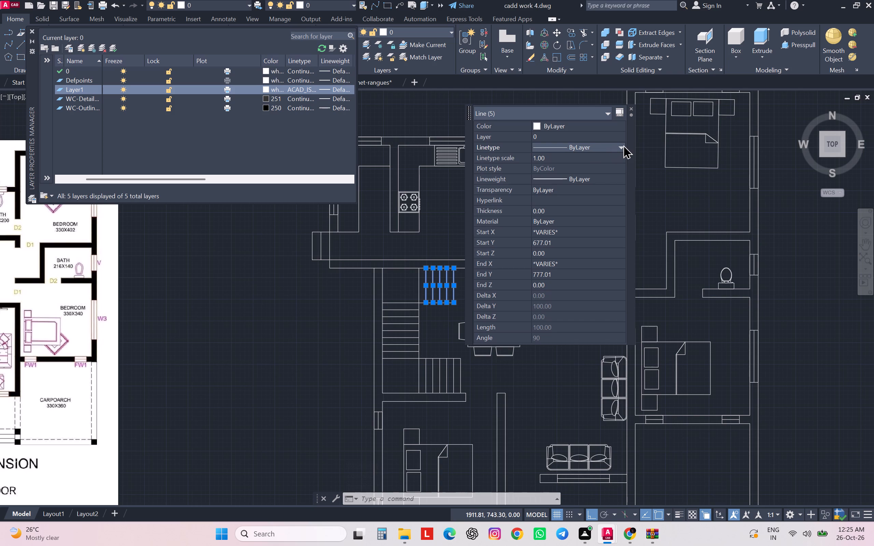
{"action": "left_click", "coordinate": [621, 146]}
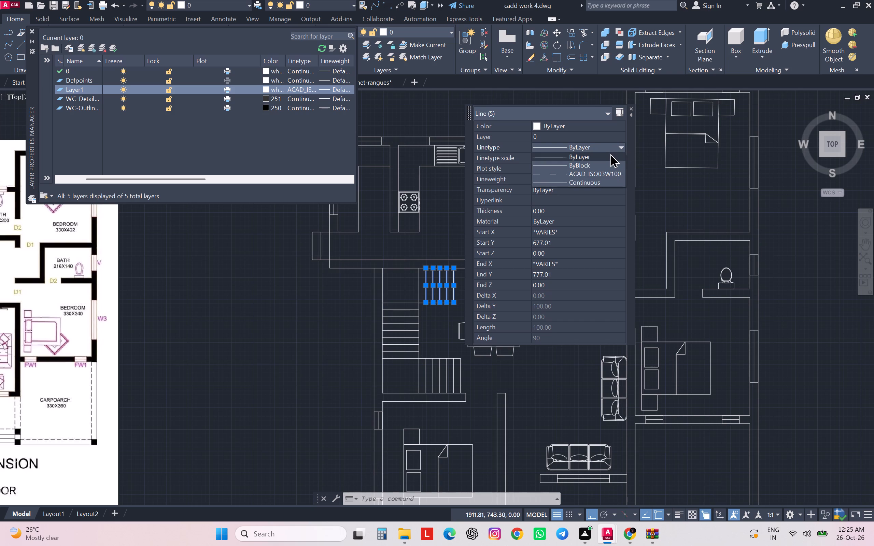
{"action": "left_click", "coordinate": [599, 171]}
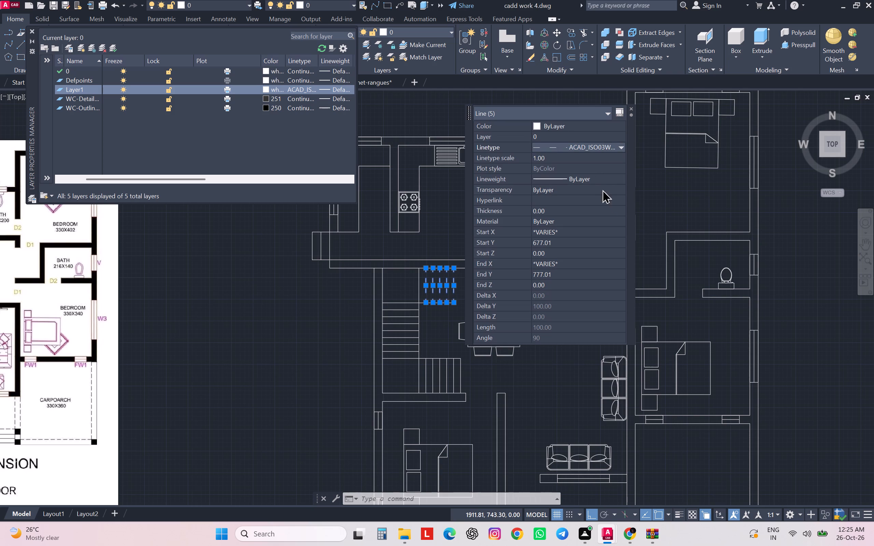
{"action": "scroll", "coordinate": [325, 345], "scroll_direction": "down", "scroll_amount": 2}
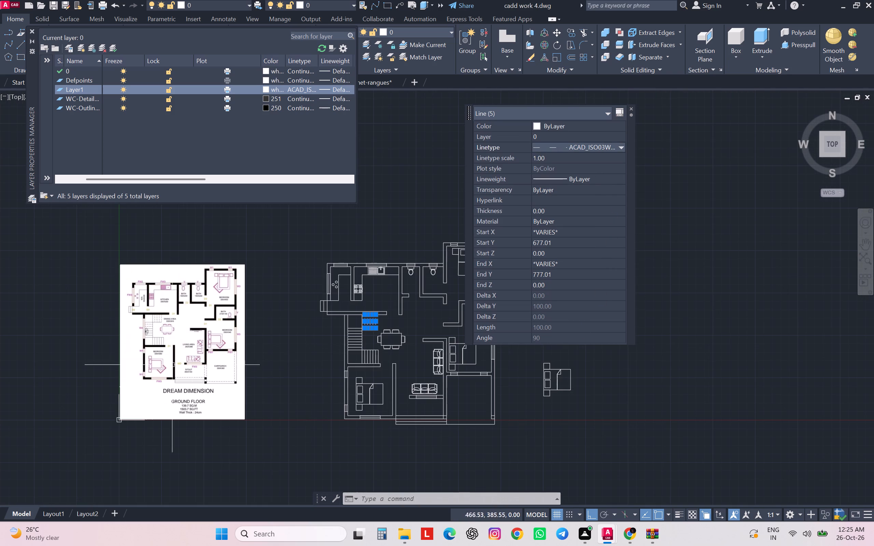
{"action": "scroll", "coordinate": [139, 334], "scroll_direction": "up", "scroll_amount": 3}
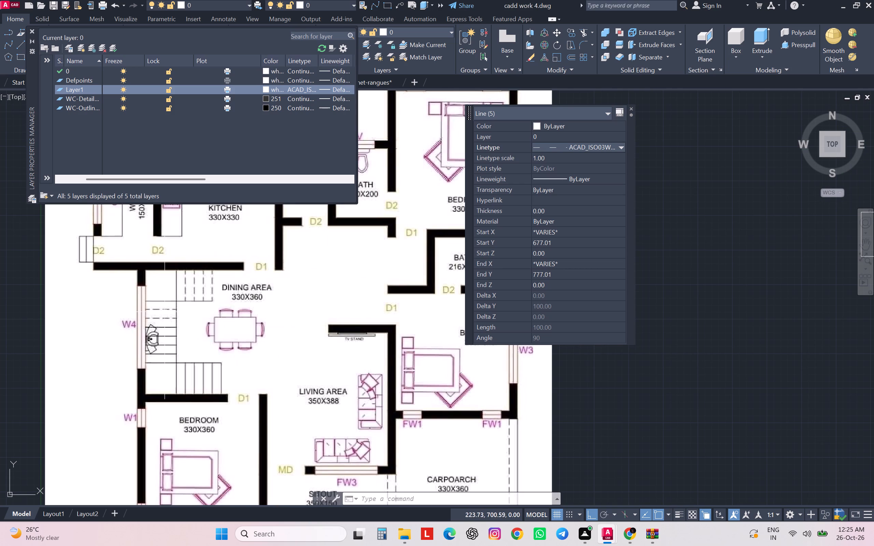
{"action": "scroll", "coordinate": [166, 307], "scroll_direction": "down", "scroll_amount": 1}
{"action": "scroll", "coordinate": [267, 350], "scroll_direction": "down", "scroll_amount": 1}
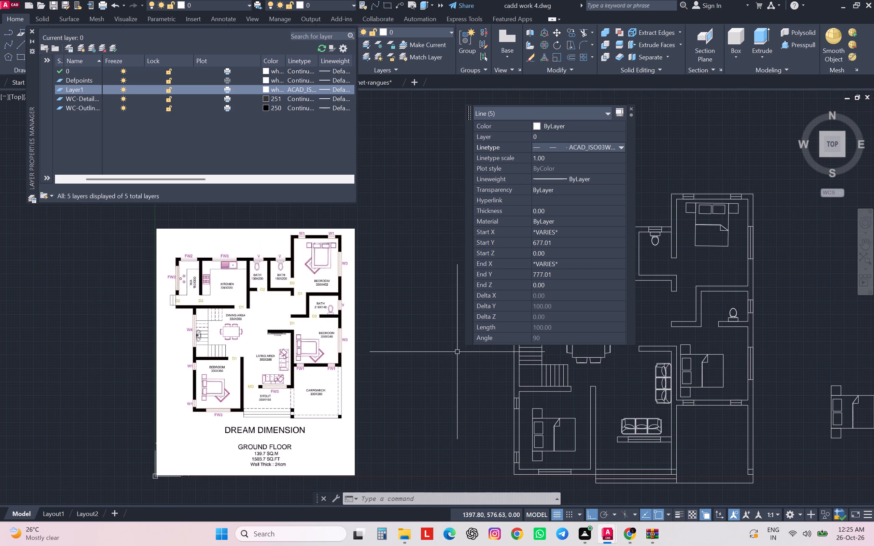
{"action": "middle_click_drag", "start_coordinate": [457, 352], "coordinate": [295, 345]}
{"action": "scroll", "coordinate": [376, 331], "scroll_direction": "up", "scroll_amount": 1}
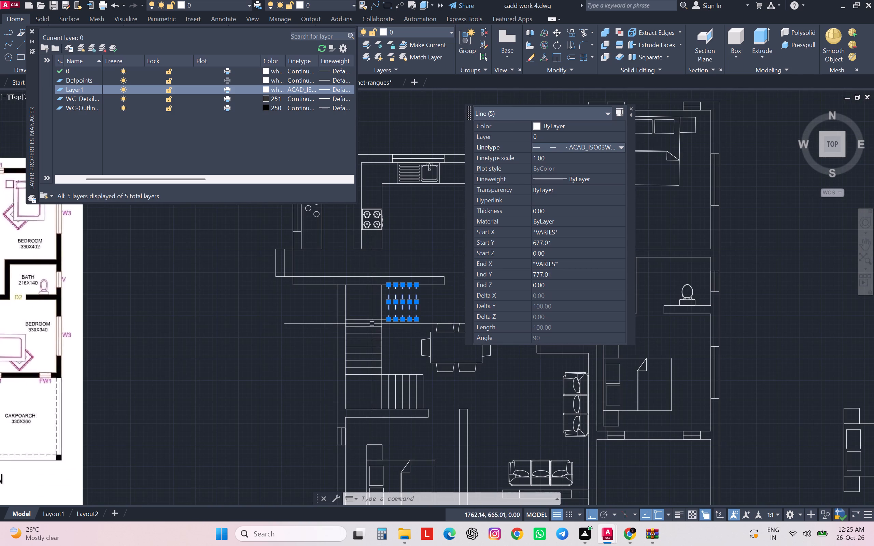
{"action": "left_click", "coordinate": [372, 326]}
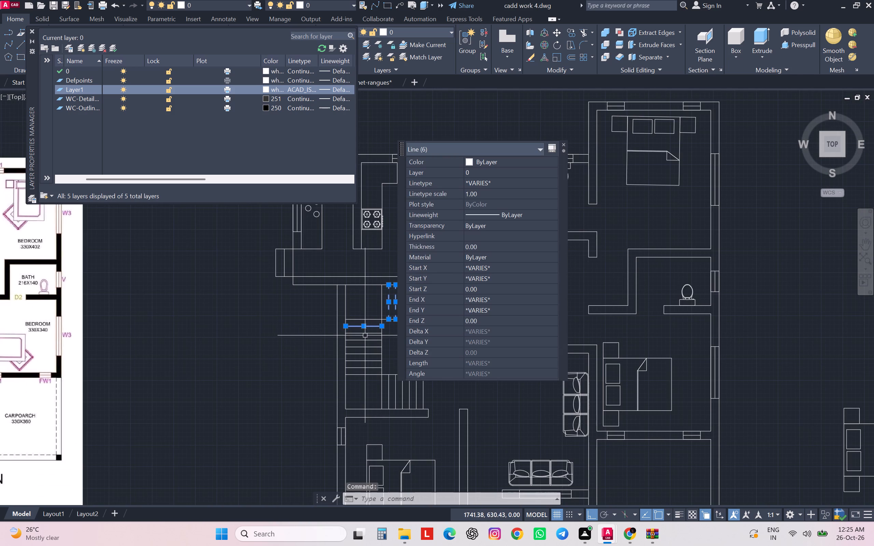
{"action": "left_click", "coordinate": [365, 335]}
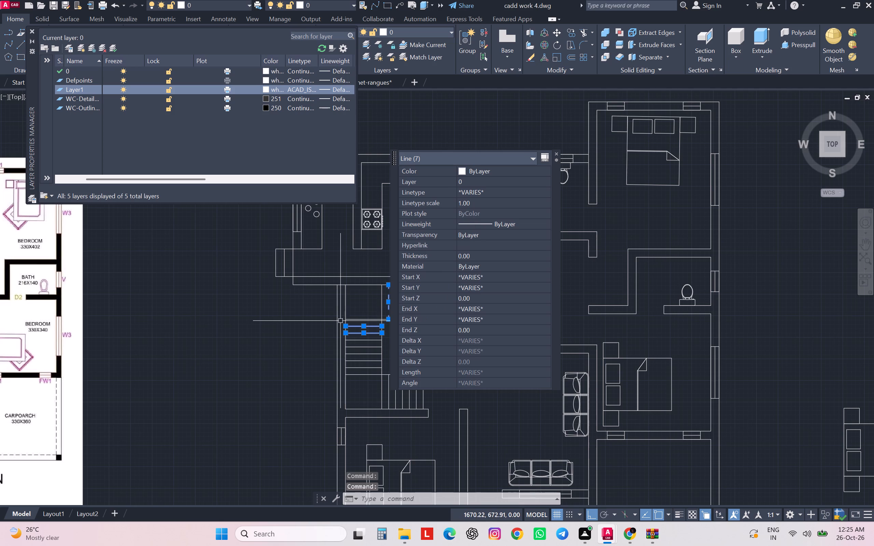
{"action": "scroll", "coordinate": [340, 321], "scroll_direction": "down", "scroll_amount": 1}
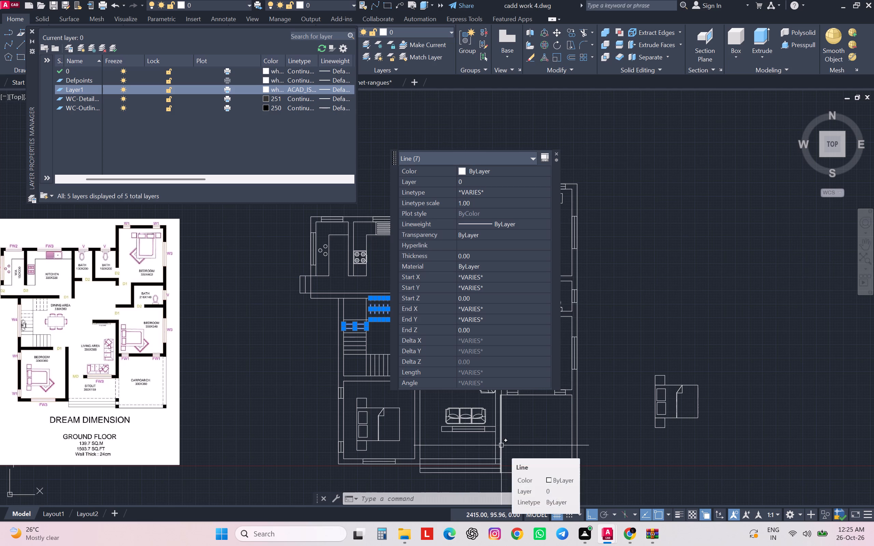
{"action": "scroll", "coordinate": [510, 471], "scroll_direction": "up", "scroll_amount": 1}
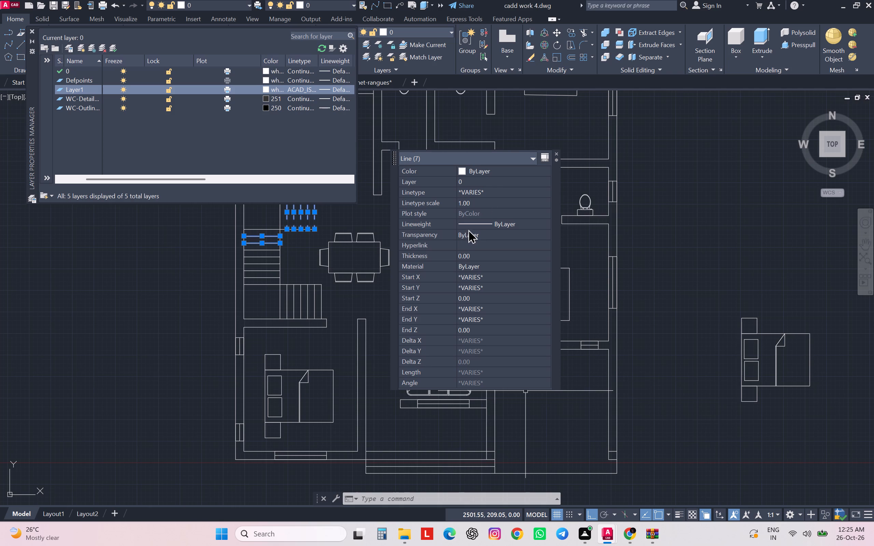
Close the properties palette and the Layer Properties Manager, and clear the stair tread selection.
{"action": "left_click", "coordinate": [555, 155]}
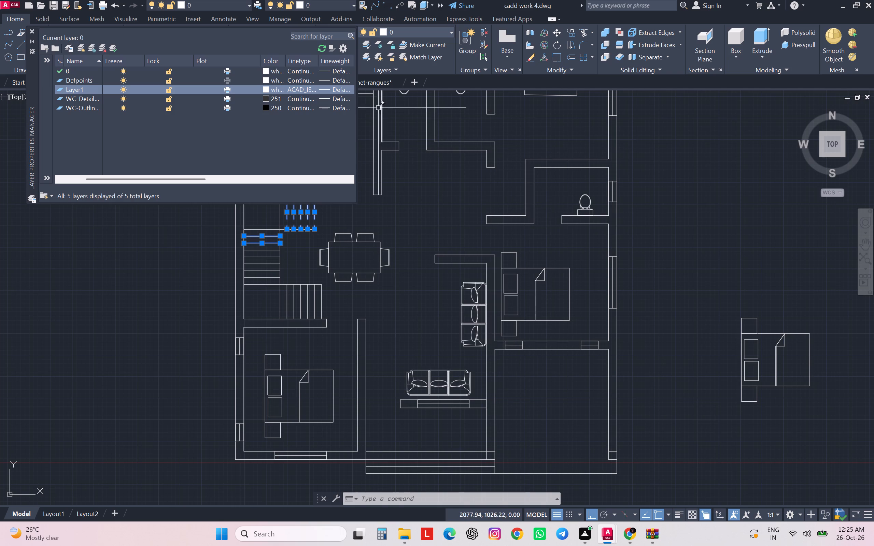
{"action": "left_click", "coordinate": [31, 31]}
{"action": "key", "text": "Escape"}
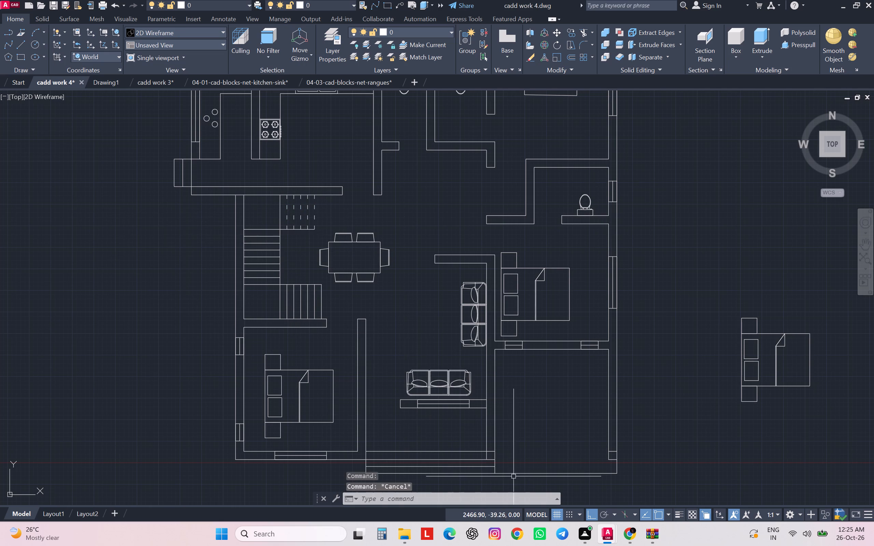
Trim the carporch-side line of the sitout wall between the two upper horizontal lines at the sitout's front edge.
{"action": "scroll", "coordinate": [493, 470], "scroll_direction": "up", "scroll_amount": 2}
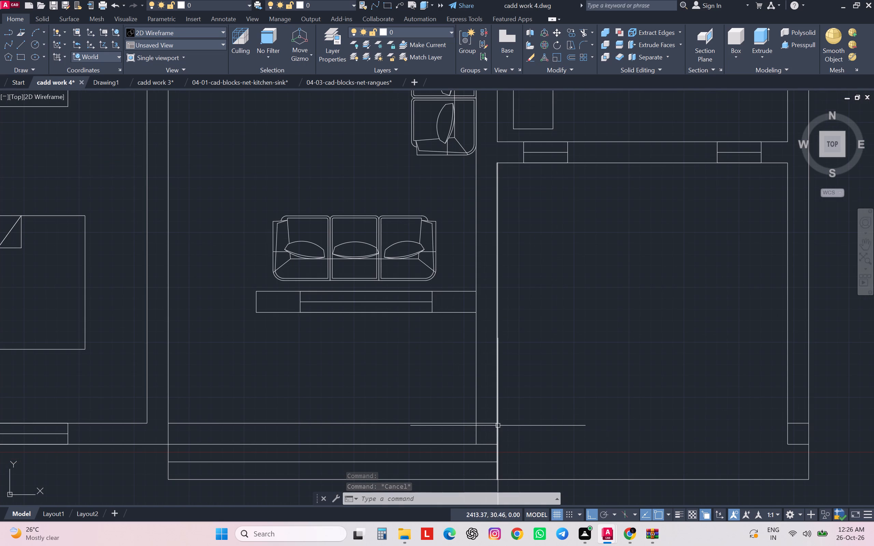
{"action": "type", "text": "tr"}
{"action": "key", "text": "Return"}
{"action": "left_click", "coordinate": [496, 432]}
{"action": "key", "text": "Escape"}
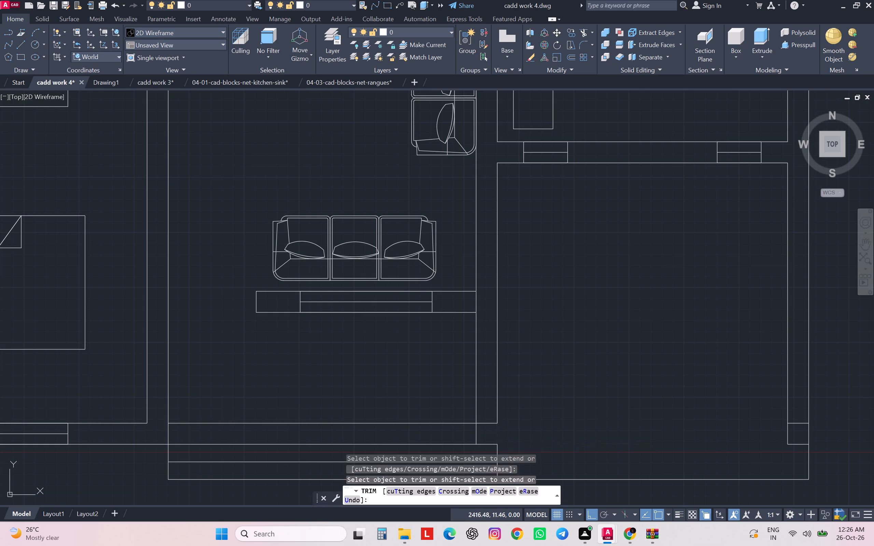
{"action": "key", "text": "Escape"}
Draw a separate 24-unit vertical line across the trimmed gap, closing the pillar's carporch side at the sitout front.
{"action": "key", "text": "l"}
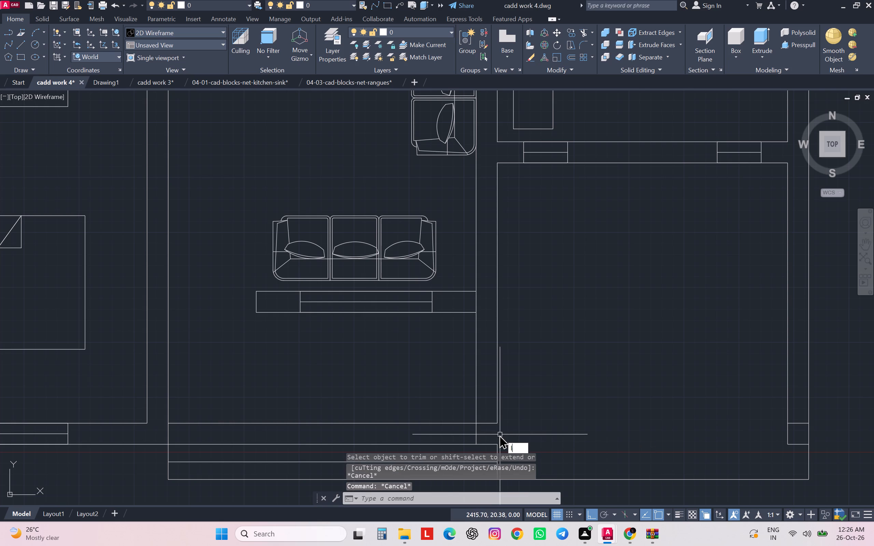
{"action": "key", "text": "Return"}
{"action": "left_click", "coordinate": [496, 427]}
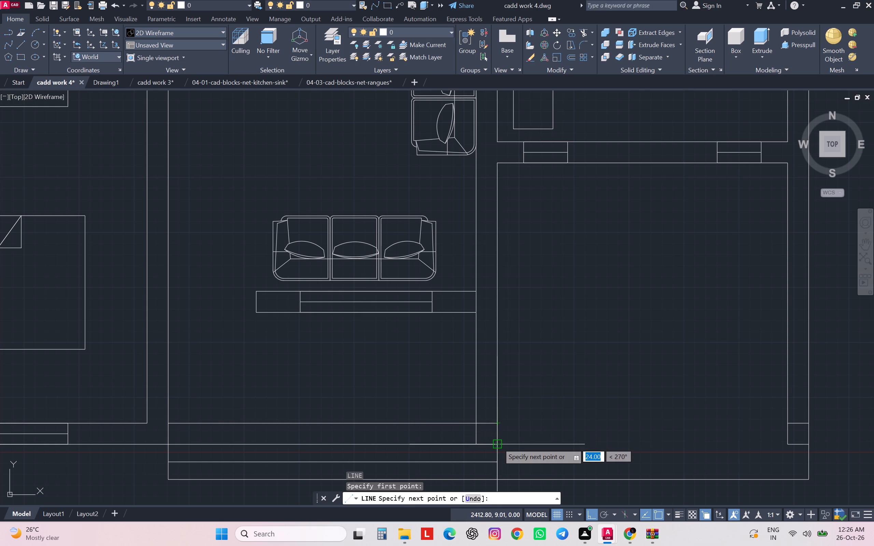
{"action": "left_click", "coordinate": [498, 443]}
{"action": "key", "text": "Escape"}
{"action": "key", "text": "Escape"}
{"action": "key", "text": "Escape"}
{"action": "key", "text": "Escape"}
{"action": "key", "text": "Escape"}
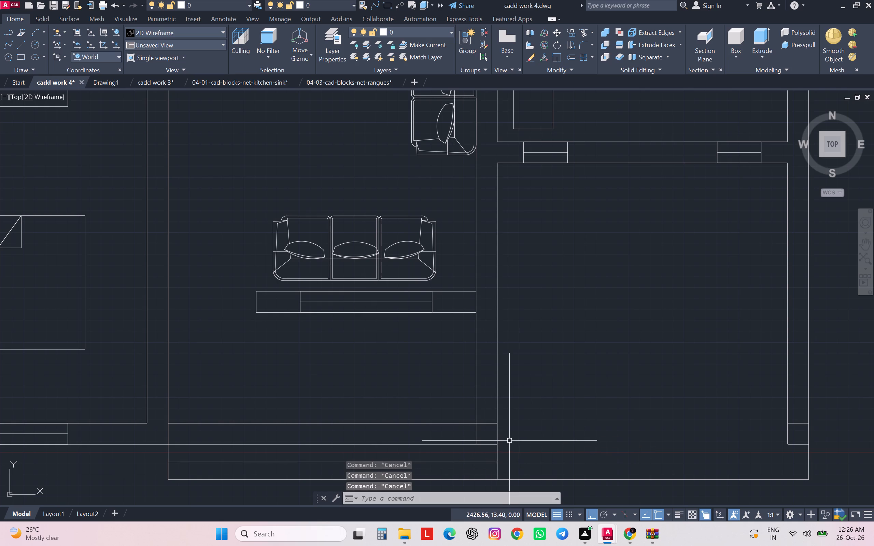
Extend the carporch's top wall line across the wall thickness to the living area's wall face.
{"action": "scroll", "coordinate": [509, 441], "scroll_direction": "down", "scroll_amount": 1}
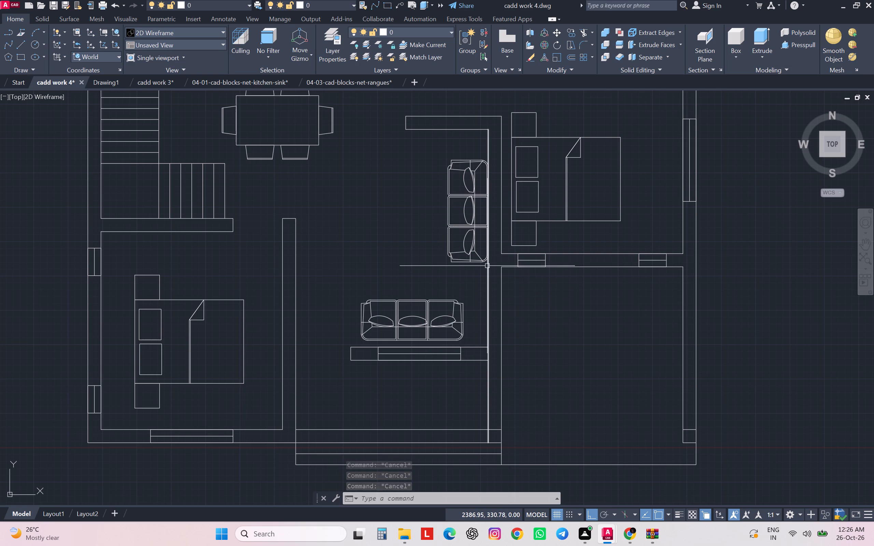
{"action": "type", "text": "ex"}
{"action": "key", "text": "space"}
{"action": "left_click", "coordinate": [509, 267]}
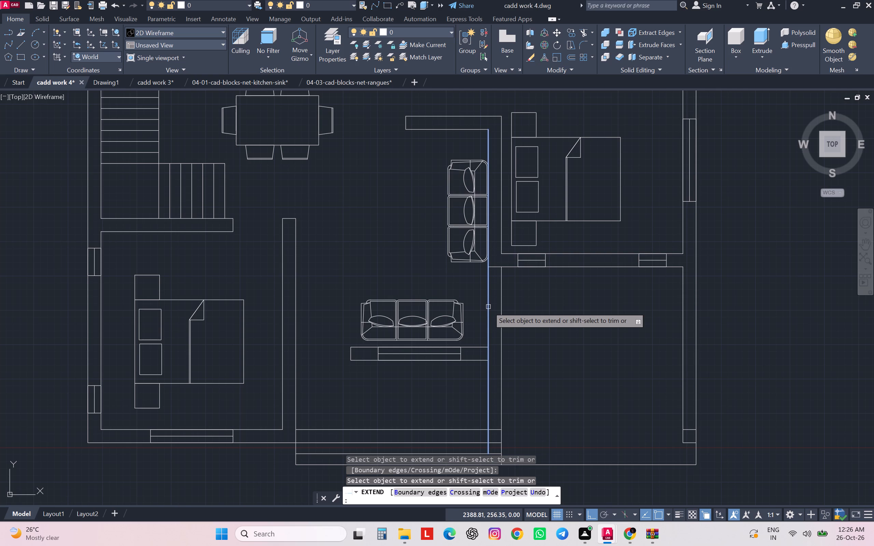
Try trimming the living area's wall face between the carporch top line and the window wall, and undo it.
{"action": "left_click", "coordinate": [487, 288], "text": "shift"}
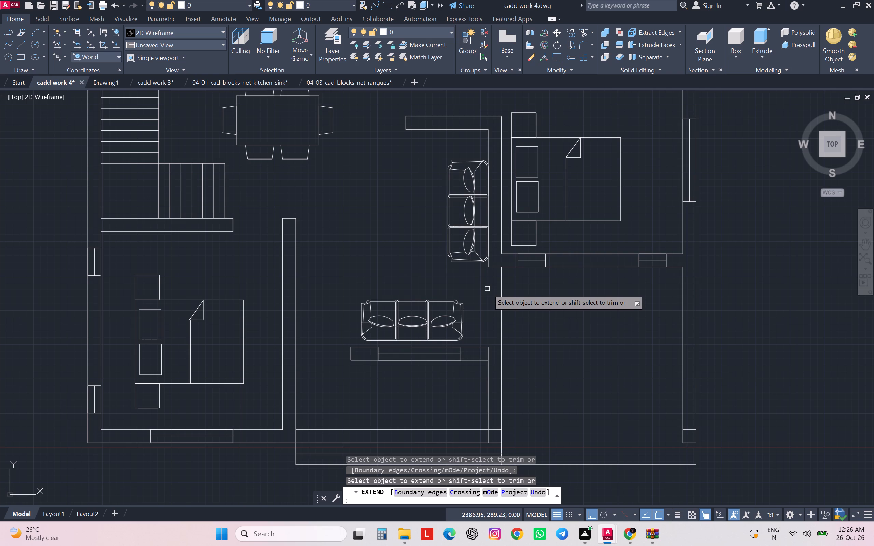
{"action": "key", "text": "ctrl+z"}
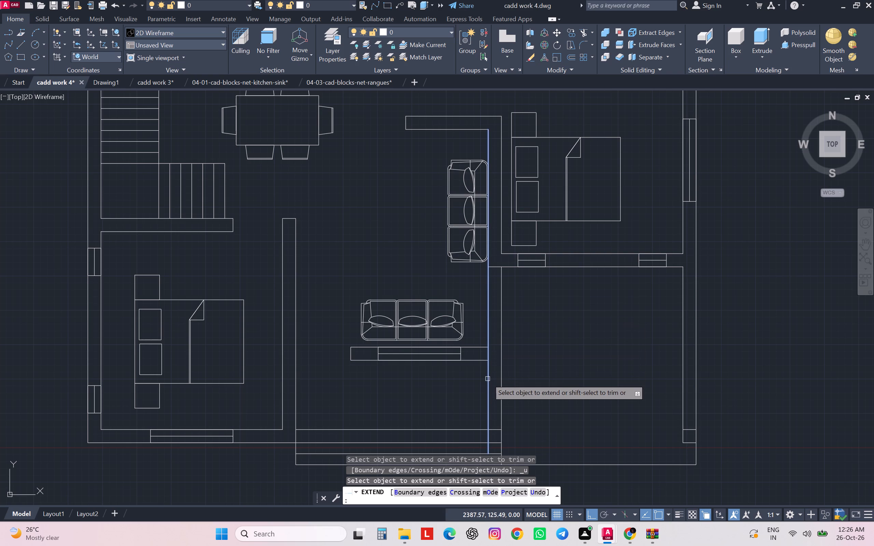
Trim the sitout-side wall line between the living area's window wall and the sitout's front pillar.
{"action": "left_click", "coordinate": [487, 379], "text": "shift"}
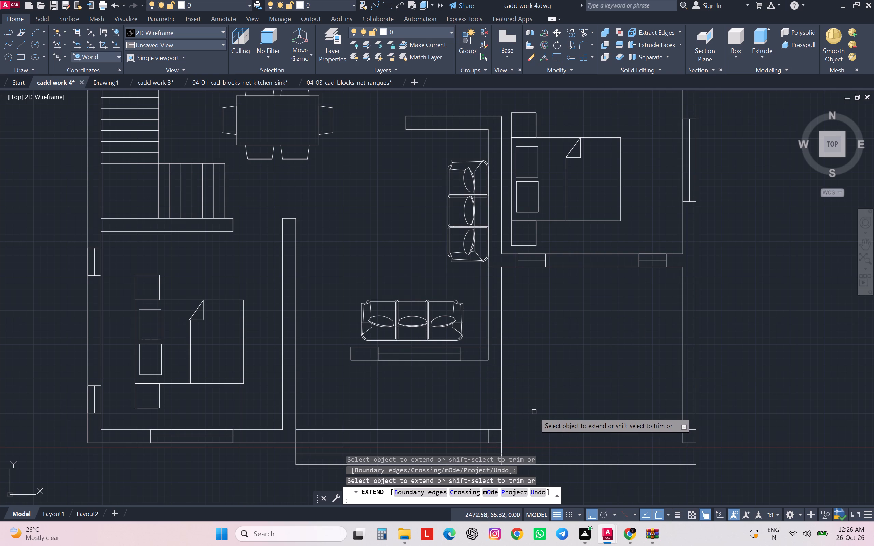
{"action": "key", "text": "Escape"}
{"action": "key", "text": "Escape"}
{"action": "key", "text": "Escape"}
{"action": "key", "text": "Escape"}
Draw a separate vertical line from the window wall's lower corner down to the sitout's front pillar.
{"action": "key", "text": "l"}
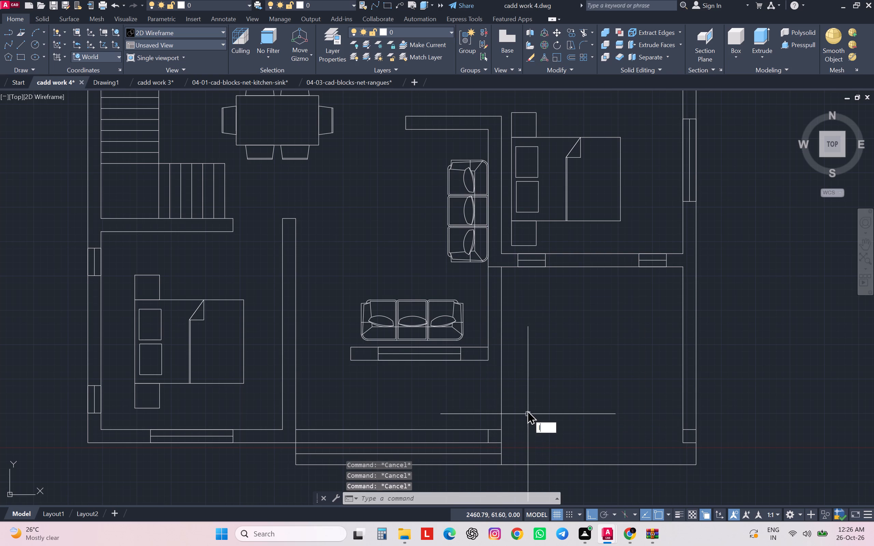
{"action": "key", "text": "Return"}
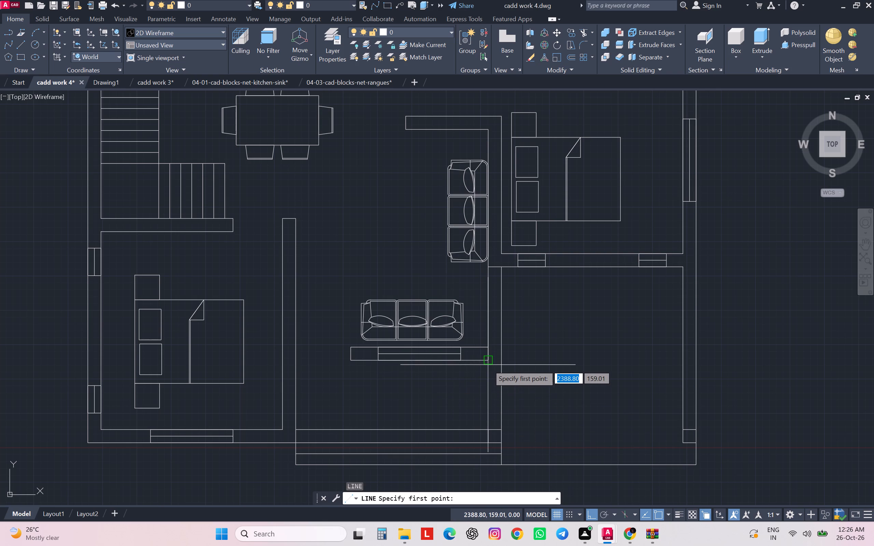
{"action": "left_click", "coordinate": [488, 362]}
{"action": "left_click", "coordinate": [490, 431]}
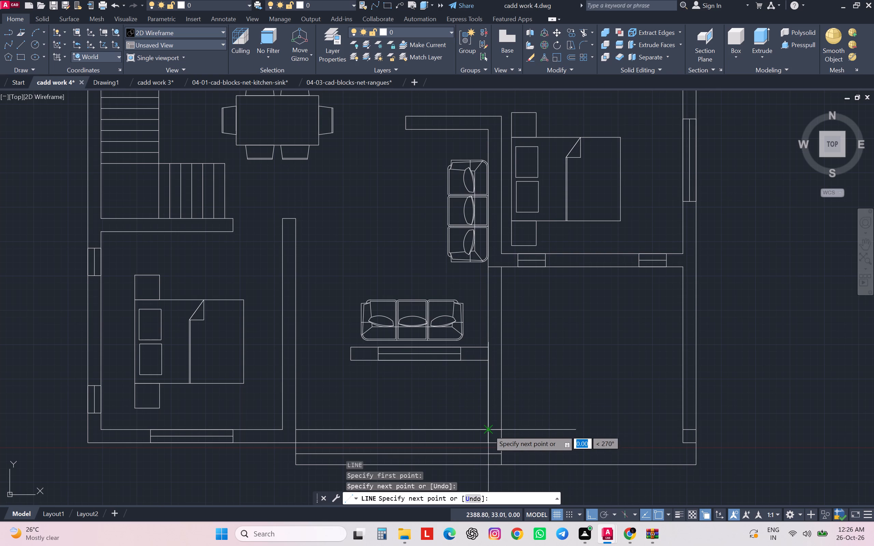
{"action": "key", "text": "Escape"}
{"action": "key", "text": "Escape"}
{"action": "key", "text": "Escape"}
{"action": "key", "text": "Escape"}
Compare the sitout with the reference plan and trim its upper front line across the pillar's width.
{"action": "scroll", "coordinate": [488, 415], "scroll_direction": "down", "scroll_amount": 3}
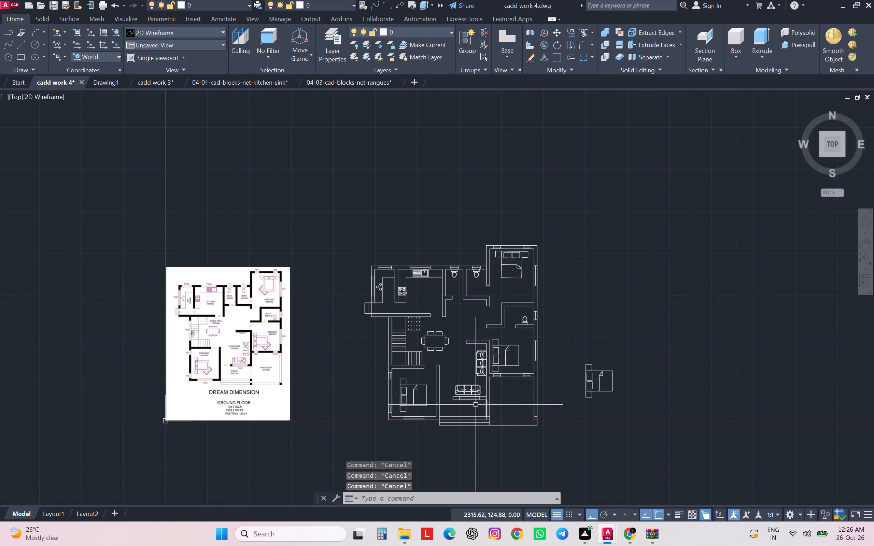
{"action": "scroll", "coordinate": [254, 396], "scroll_direction": "up", "scroll_amount": 3}
{"action": "scroll", "coordinate": [254, 395], "scroll_direction": "down", "scroll_amount": 1}
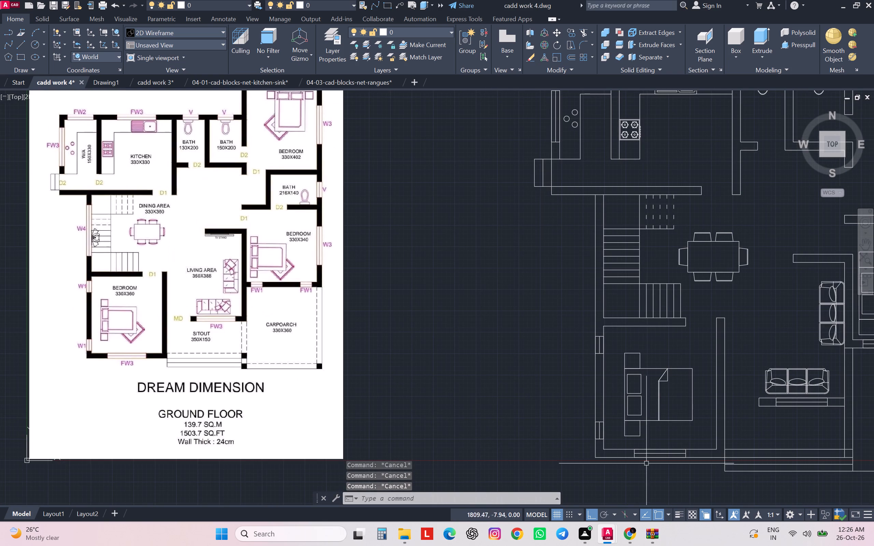
{"action": "middle_click_drag", "start_coordinate": [643, 451], "coordinate": [578, 431]}
{"action": "scroll", "coordinate": [671, 442], "scroll_direction": "down", "scroll_amount": 2}
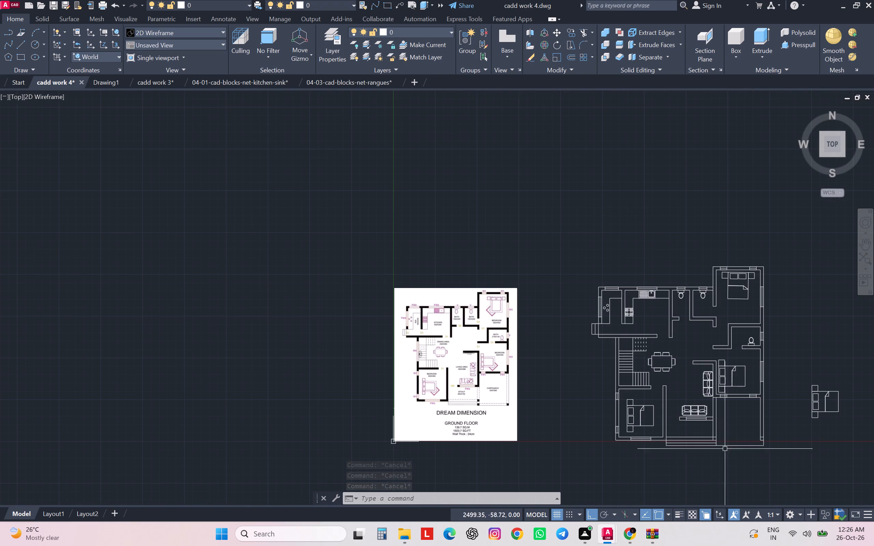
{"action": "scroll", "coordinate": [699, 443], "scroll_direction": "up", "scroll_amount": 3}
{"action": "scroll", "coordinate": [699, 442], "scroll_direction": "down", "scroll_amount": 1}
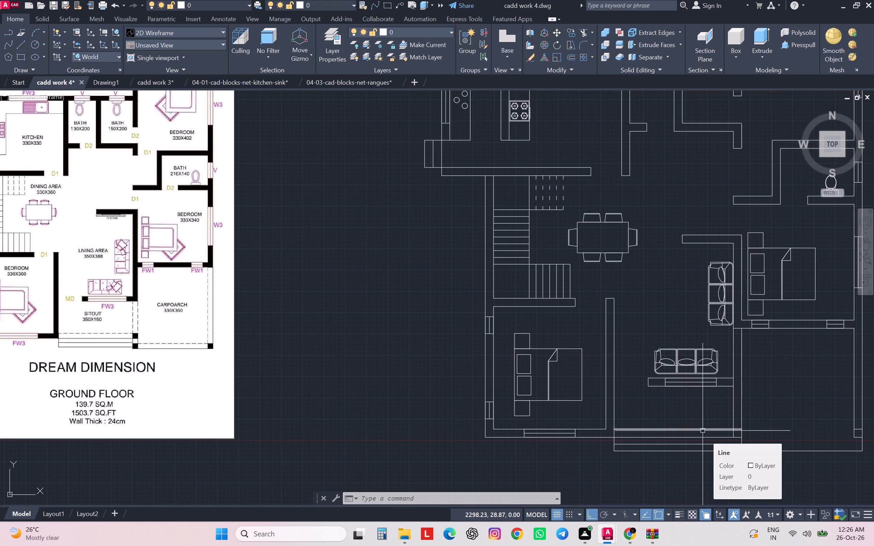
{"action": "scroll", "coordinate": [741, 432], "scroll_direction": "up", "scroll_amount": 2}
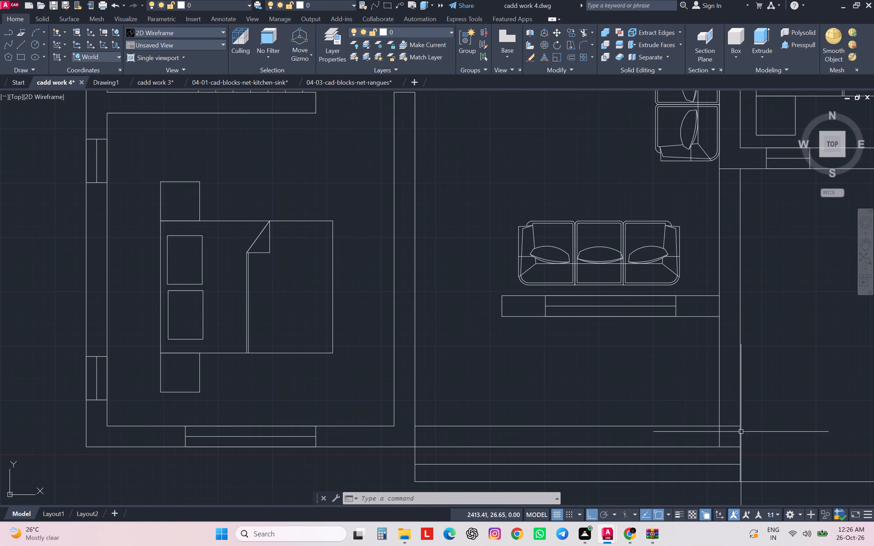
{"action": "type", "text": "tr"}
{"action": "key", "text": "Return"}
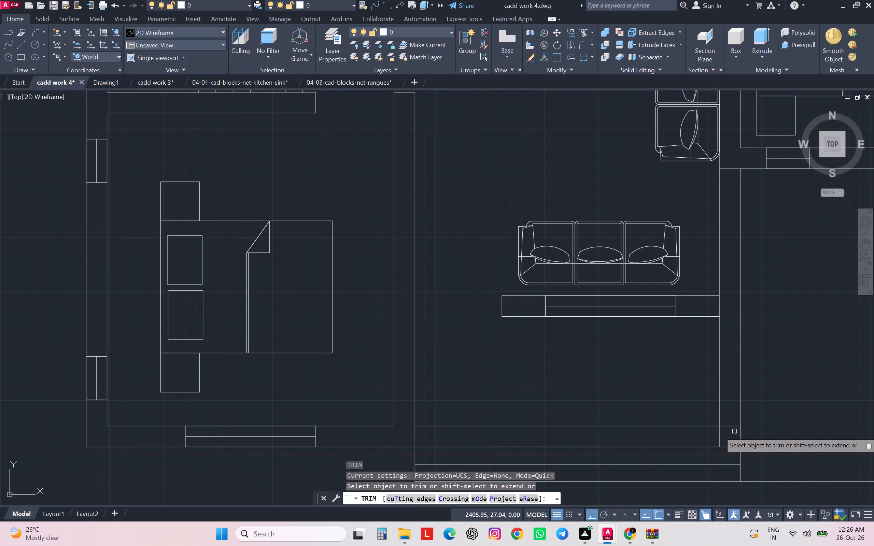
{"action": "left_click", "coordinate": [731, 426]}
{"action": "key", "text": "Escape"}
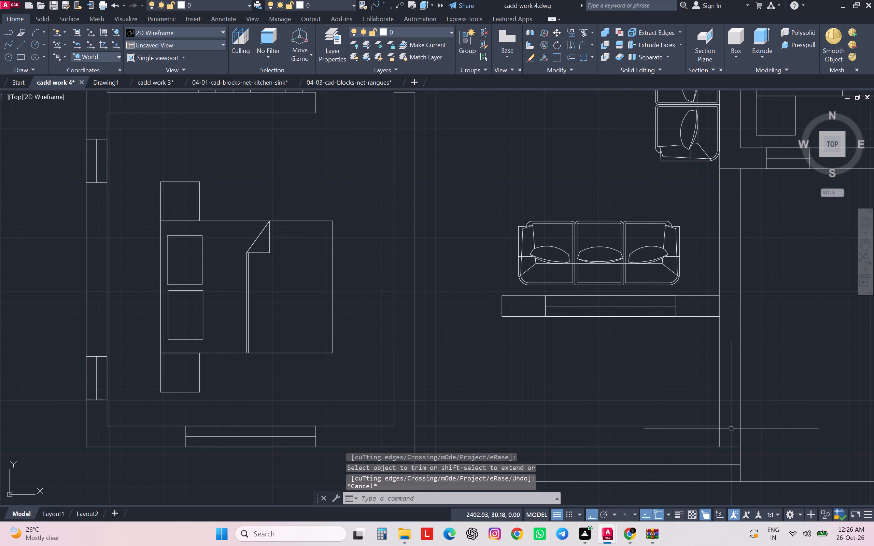
Draw a separate 24-unit horizontal line along the top of the sitout's front pillar.
{"action": "key", "text": "l"}
{"action": "key", "text": "Return"}
{"action": "left_click", "coordinate": [719, 429]}
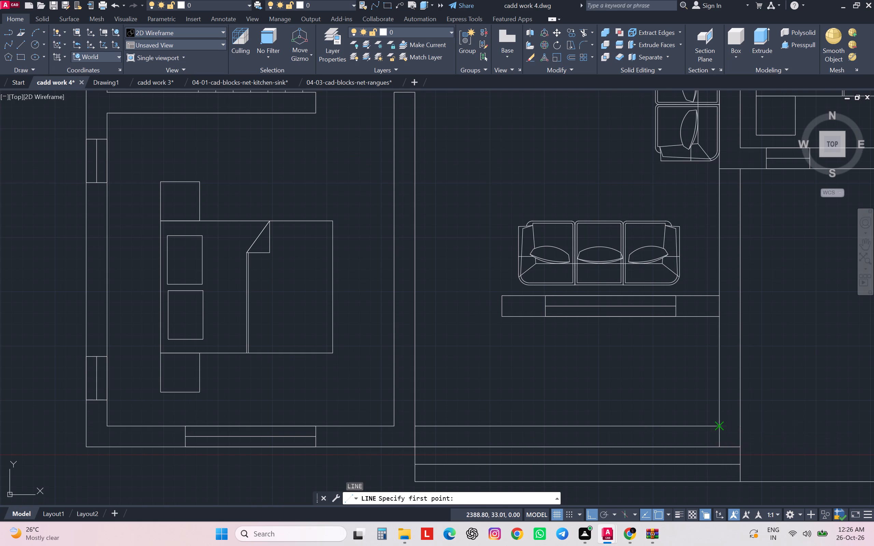
{"action": "left_click", "coordinate": [740, 427]}
{"action": "key", "text": "Escape"}
Extend the living area window wall's lower line to the carporch-side line, trimming that line from the wall to the sitout's front pillar.
{"action": "scroll", "coordinate": [713, 443], "scroll_direction": "down", "scroll_amount": 2}
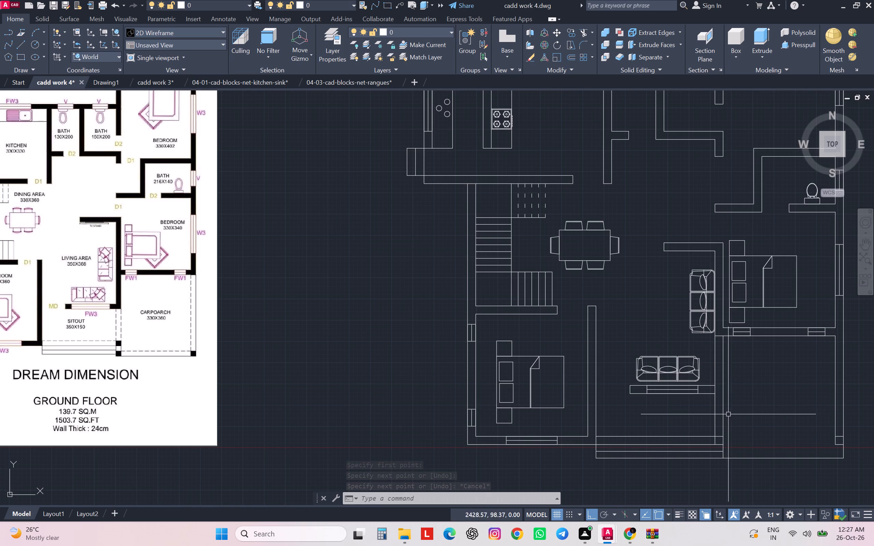
{"action": "key", "text": "f"}
{"action": "key", "text": "Escape"}
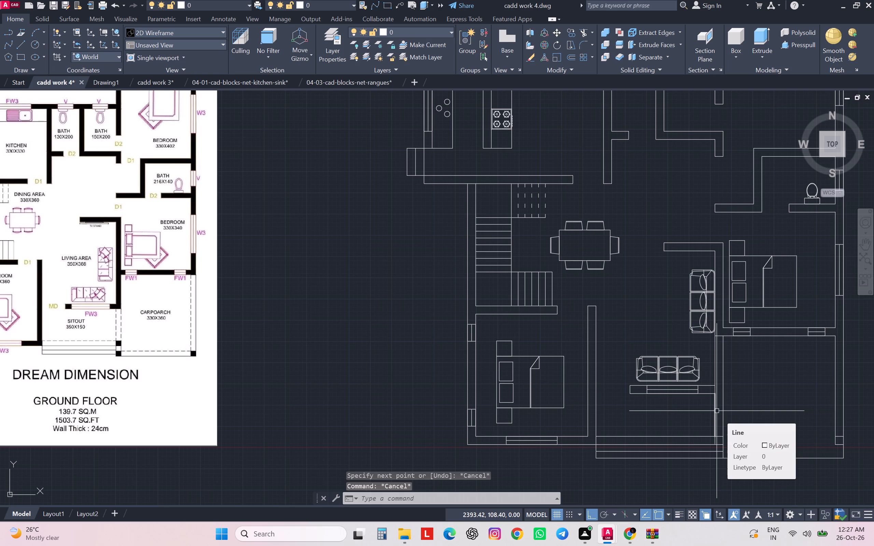
{"action": "type", "text": "tr"}
{"action": "key", "text": "Return"}
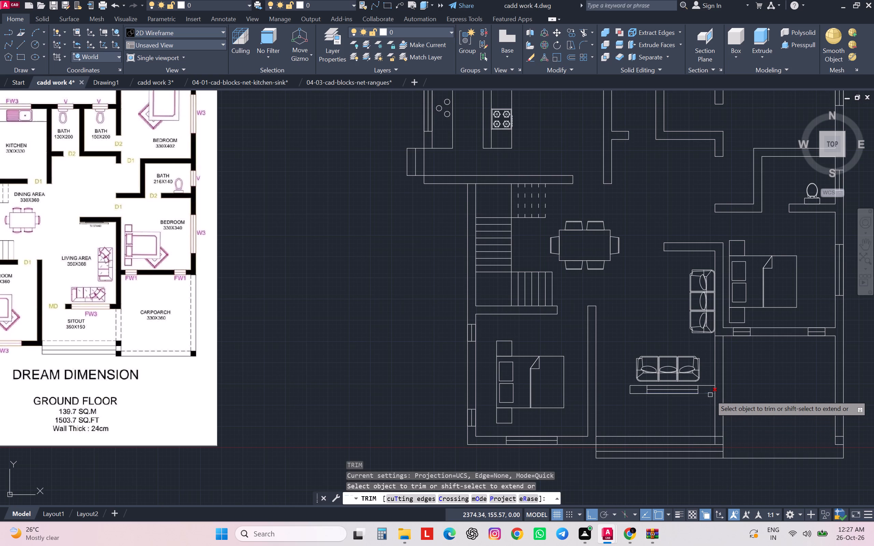
{"action": "left_click", "coordinate": [710, 395], "text": "shift"}
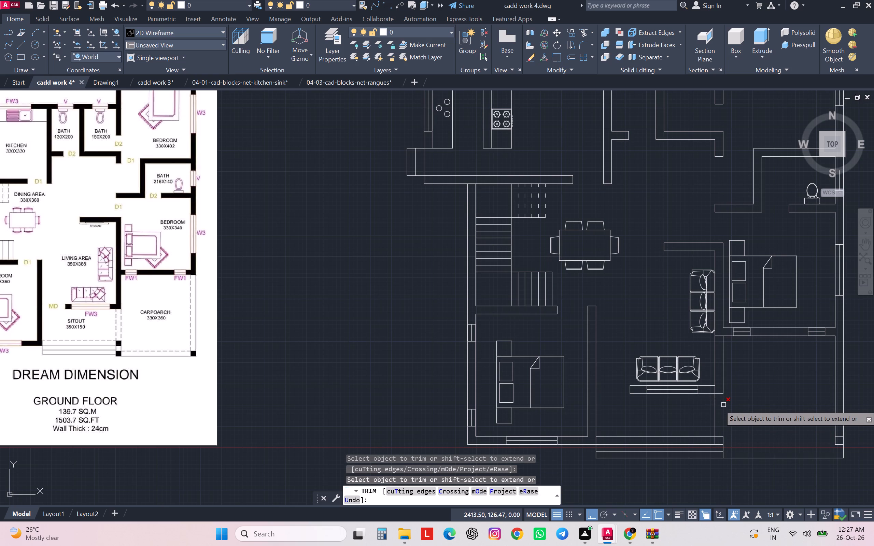
{"action": "left_click", "coordinate": [723, 405]}
{"action": "key", "text": "Escape"}
{"action": "key", "text": "Escape"}
{"action": "key", "text": "Escape"}
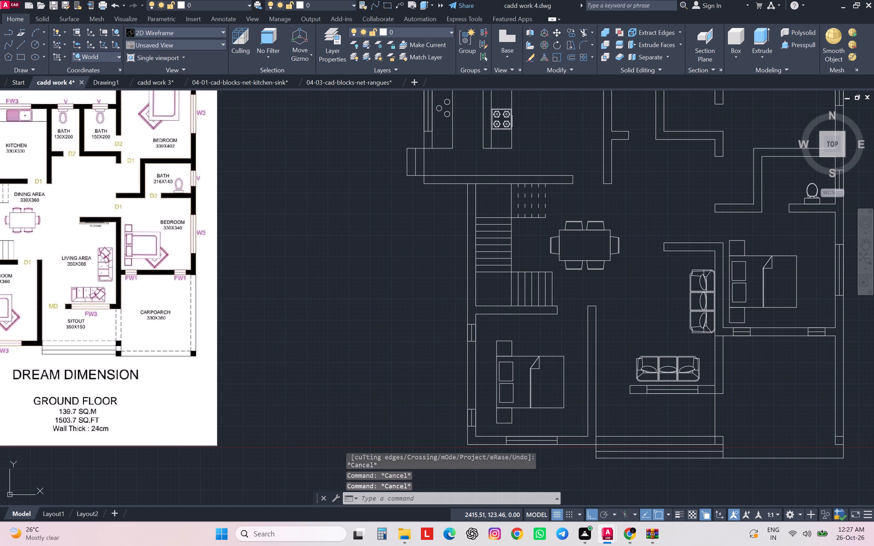
{"action": "key", "text": "Escape"}
{"action": "key", "text": "Escape"}
Draw a separate 126-unit vertical line on the carporch side from the window wall's lower corner to the sitout's front pillar.
{"action": "key", "text": "l"}
{"action": "key", "text": "Return"}
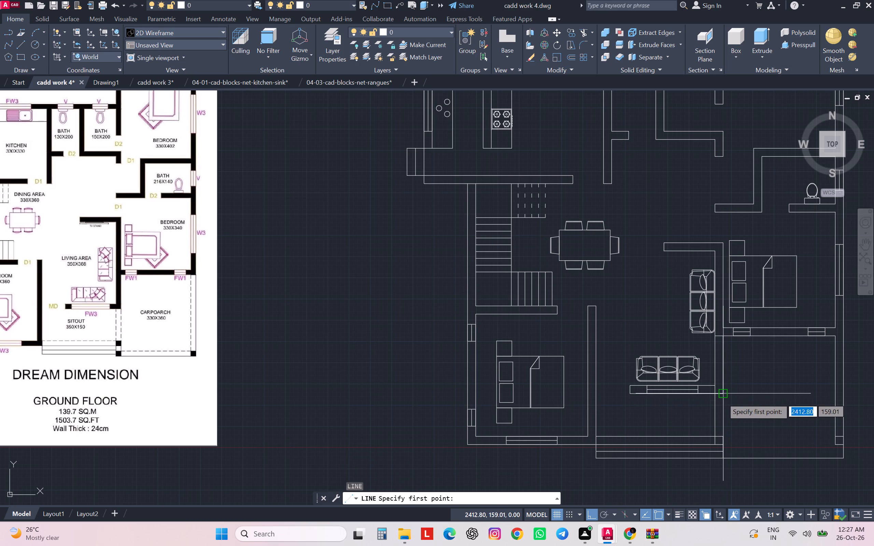
{"action": "left_click_drag", "start_coordinate": [722, 398], "coordinate": [723, 409]}
{"action": "left_click", "coordinate": [721, 433]}
{"action": "key", "text": "Escape"}
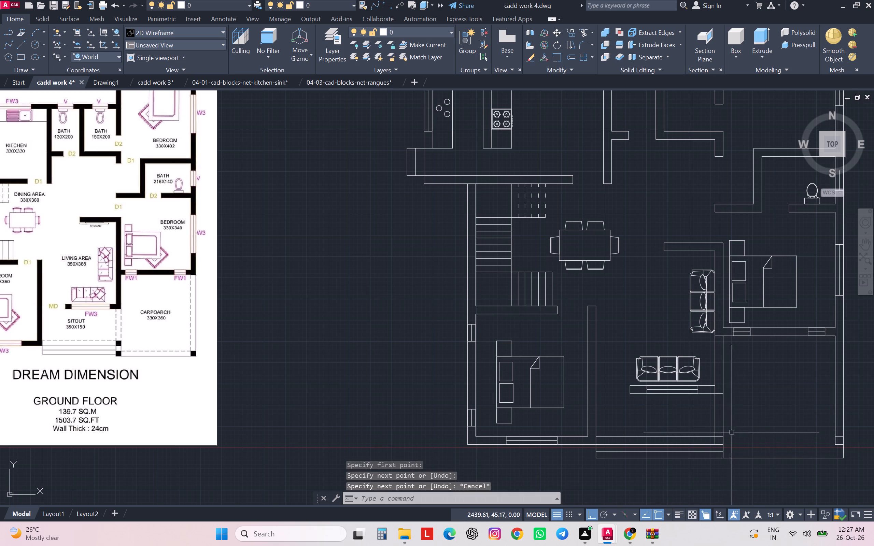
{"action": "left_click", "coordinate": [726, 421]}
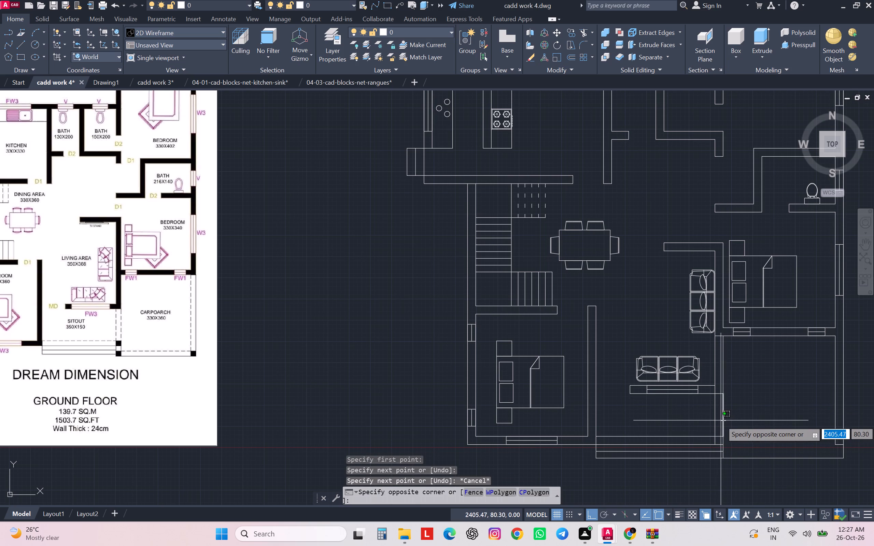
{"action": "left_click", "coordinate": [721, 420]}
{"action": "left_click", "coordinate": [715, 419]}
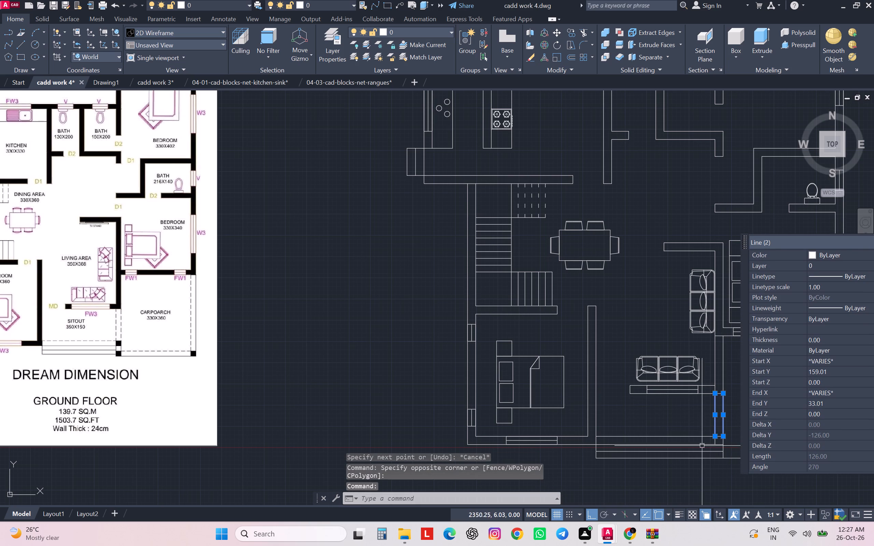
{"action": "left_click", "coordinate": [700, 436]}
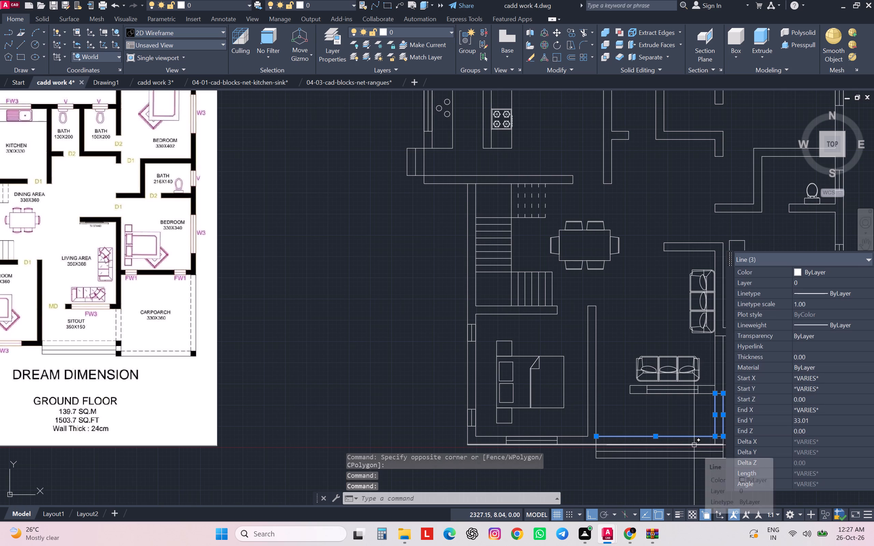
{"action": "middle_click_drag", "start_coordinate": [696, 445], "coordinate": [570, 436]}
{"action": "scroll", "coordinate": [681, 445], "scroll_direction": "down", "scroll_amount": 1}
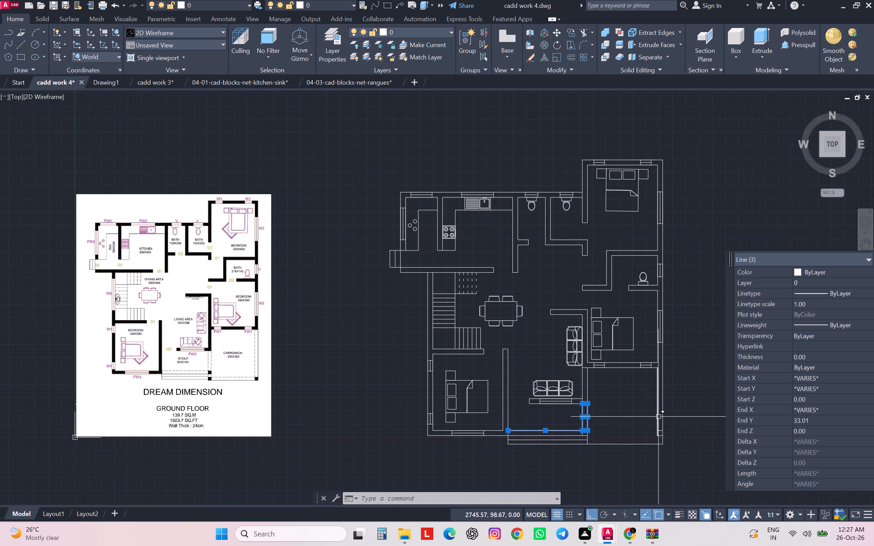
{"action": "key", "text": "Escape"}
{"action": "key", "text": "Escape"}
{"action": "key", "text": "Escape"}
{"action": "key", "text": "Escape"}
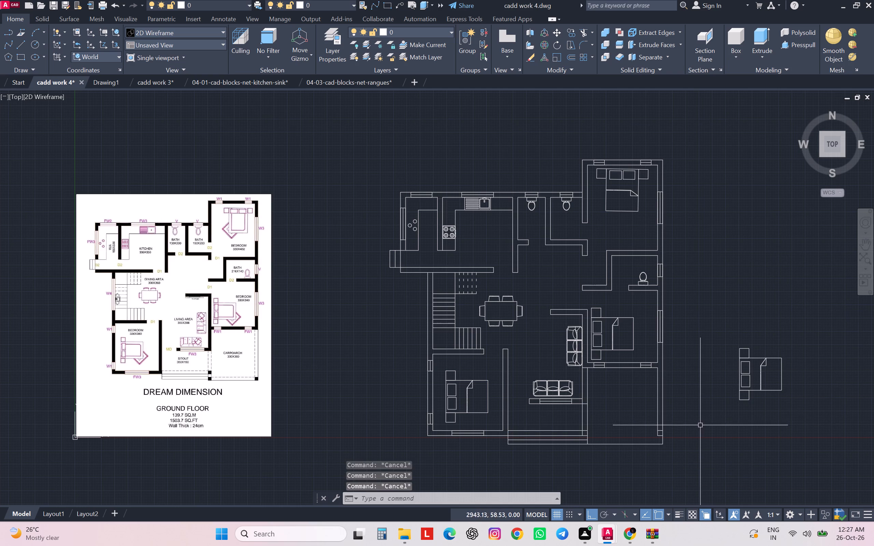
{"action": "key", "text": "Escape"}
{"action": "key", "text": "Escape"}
Trim the outermost front line across the carporch's width.
{"action": "scroll", "coordinate": [610, 437], "scroll_direction": "up", "scroll_amount": 1}
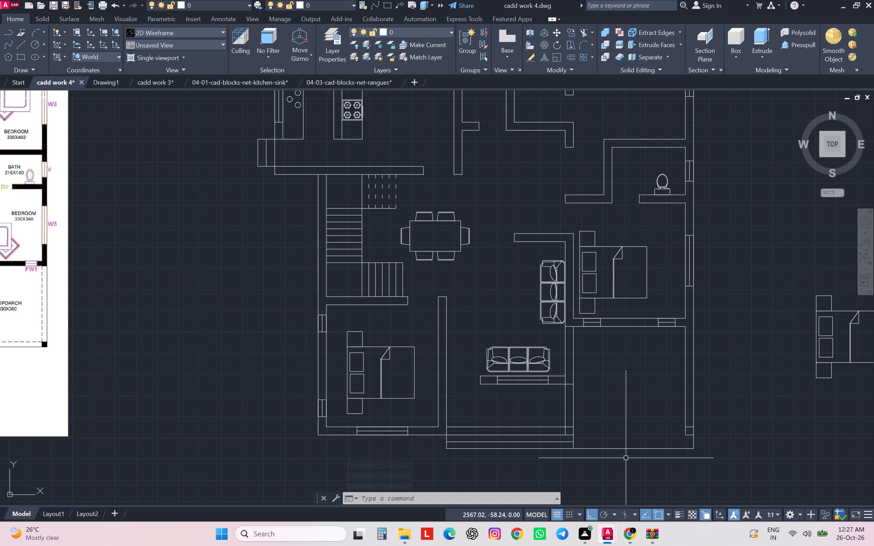
{"action": "key", "text": "t"}
{"action": "type", "text": "r"}
{"action": "key", "text": "space"}
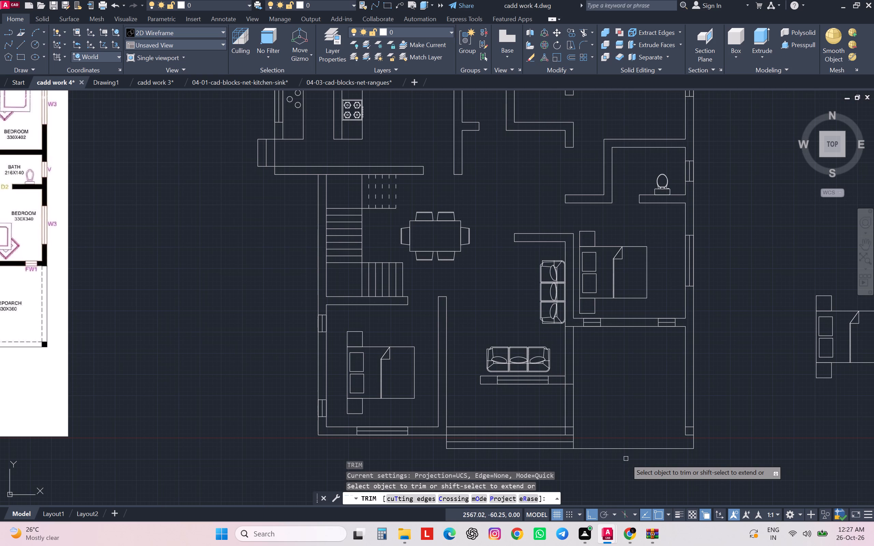
{"action": "left_click", "coordinate": [630, 442]}
{"action": "left_click", "coordinate": [635, 457]}
{"action": "key", "text": "Escape"}
{"action": "key", "text": "Escape"}
{"action": "key", "text": "Escape"}
{"action": "key", "text": "Escape"}
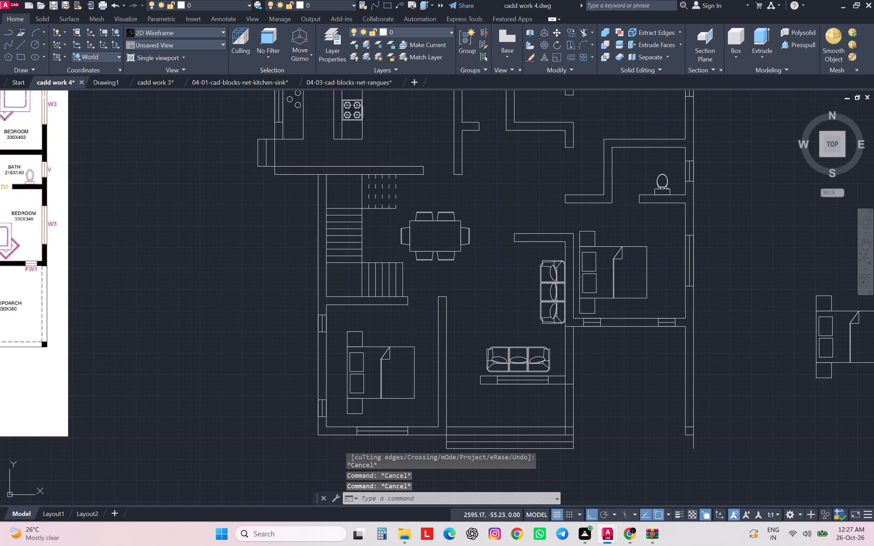
Draw a separate 354-unit horizontal line along the carporch front from the sitout step's outer corner to the outer wall line.
{"action": "key", "text": "l"}
{"action": "key", "text": "Return"}
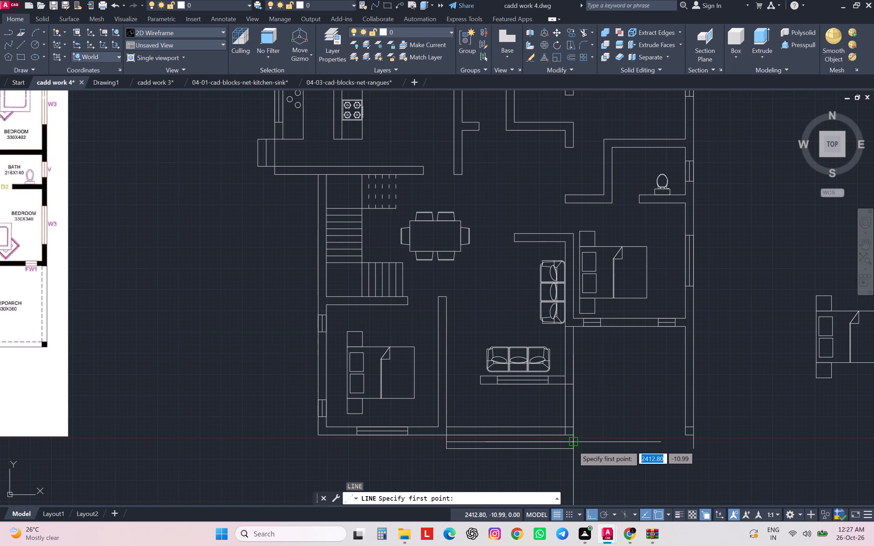
{"action": "left_click", "coordinate": [572, 448]}
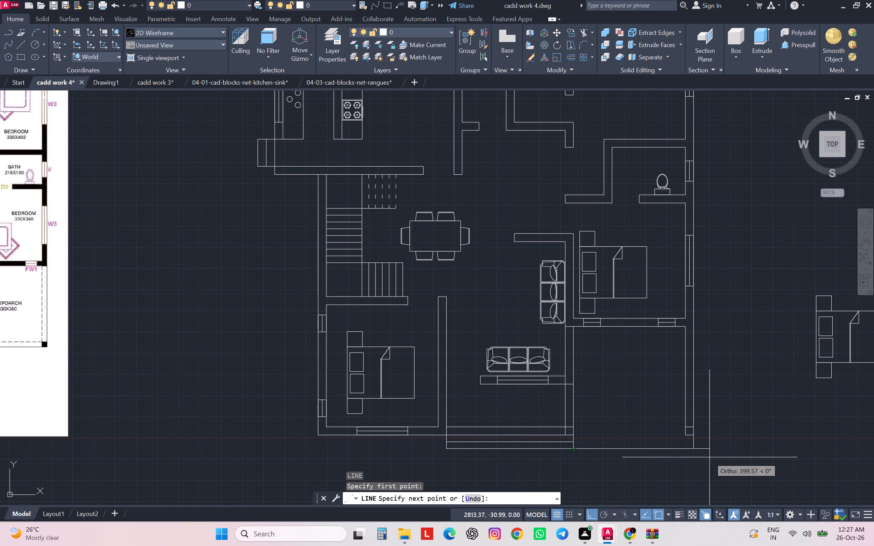
{"action": "left_click", "coordinate": [695, 448]}
{"action": "key", "text": "Escape"}
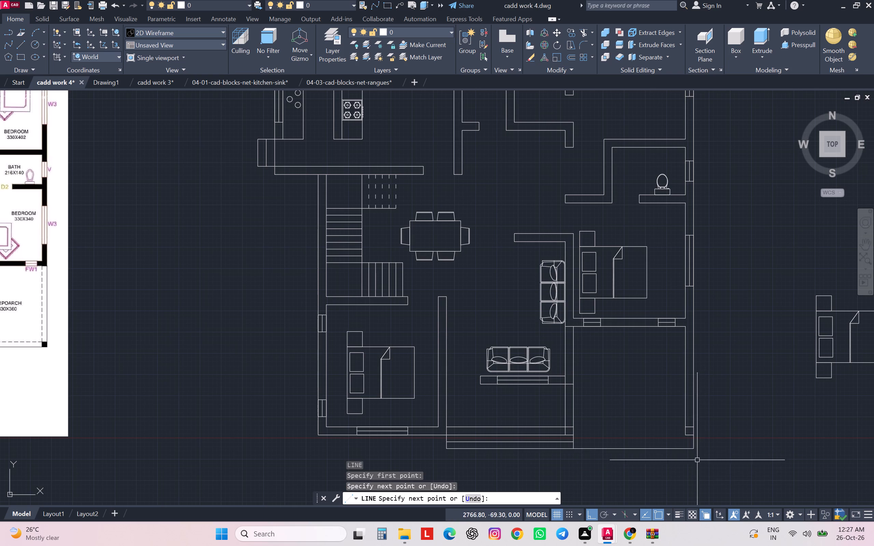
{"action": "key", "text": "Escape"}
{"action": "key", "text": "Escape"}
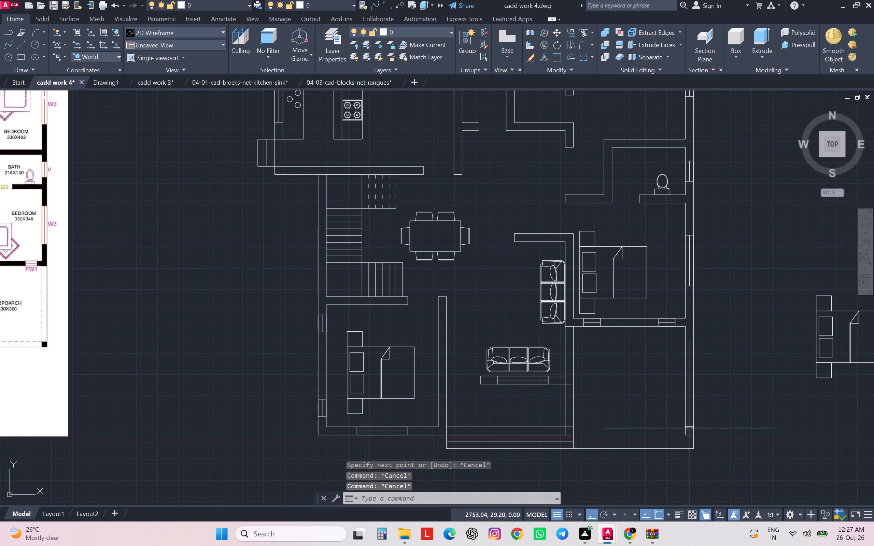
Delete the two short horizontal lines that form the pillar at the carporch's outer front corner.
{"action": "left_click", "coordinate": [689, 427]}
{"action": "key", "text": "Delete"}
{"action": "scroll", "coordinate": [699, 447], "scroll_direction": "up", "scroll_amount": 1}
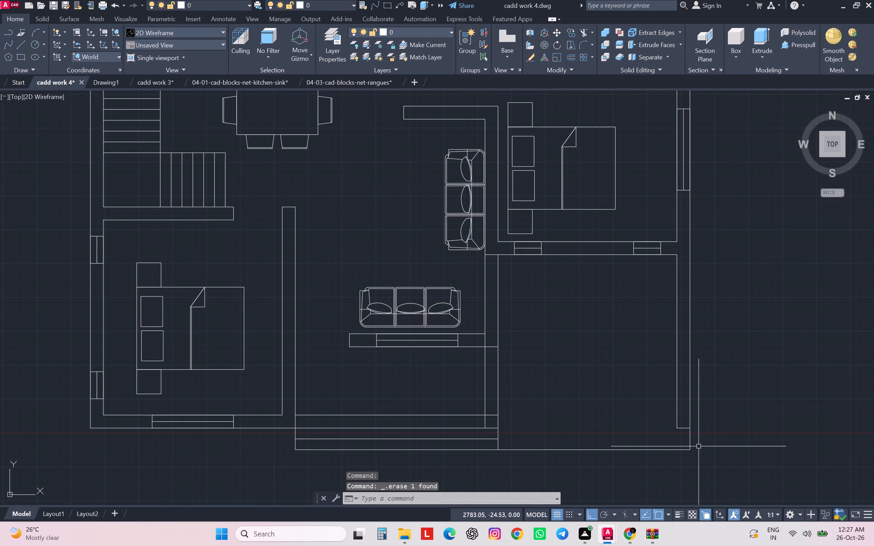
{"action": "left_click", "coordinate": [686, 429]}
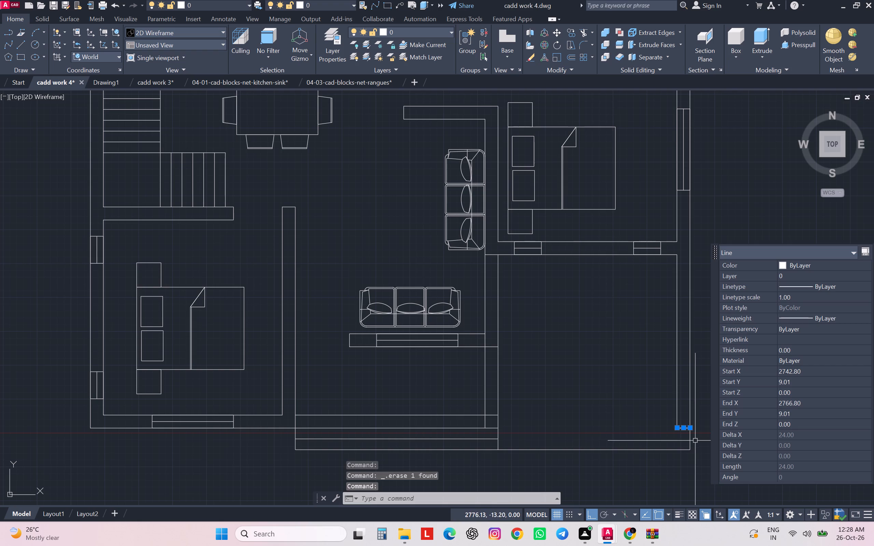
{"action": "key", "text": "Delete"}
Fillet the carporch's inner side line with the sitout's middle step line to form a sharp corner.
{"action": "scroll", "coordinate": [700, 446], "scroll_direction": "down", "scroll_amount": 3}
{"action": "scroll", "coordinate": [696, 451], "scroll_direction": "up", "scroll_amount": 1}
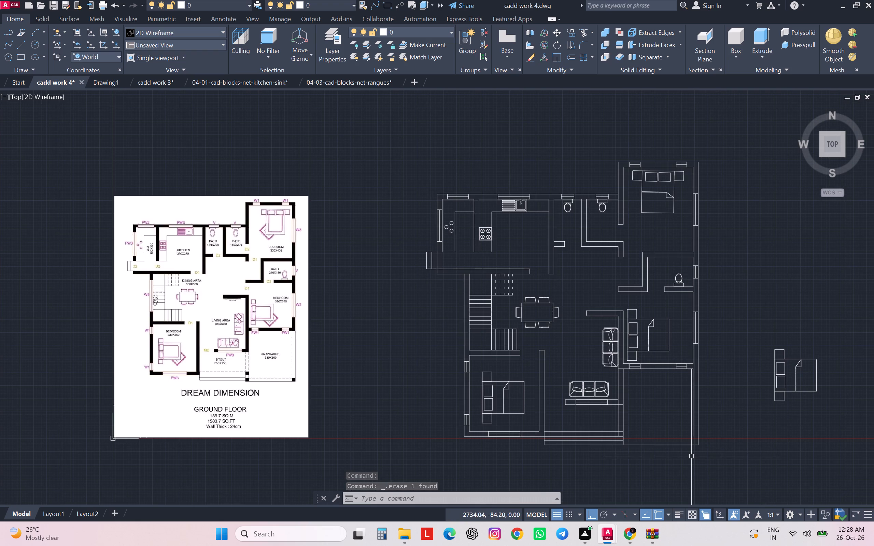
{"action": "scroll", "coordinate": [698, 440], "scroll_direction": "up", "scroll_amount": 2}
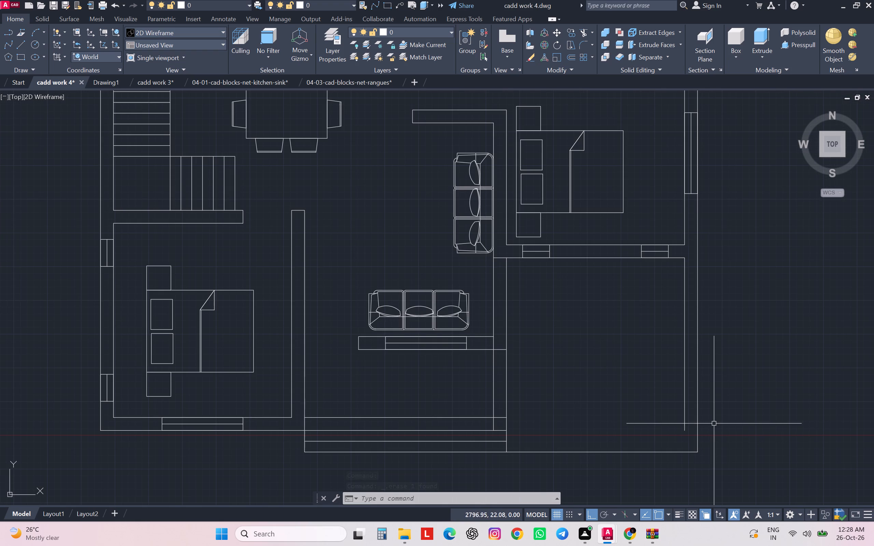
{"action": "scroll", "coordinate": [697, 439], "scroll_direction": "down", "scroll_amount": 2}
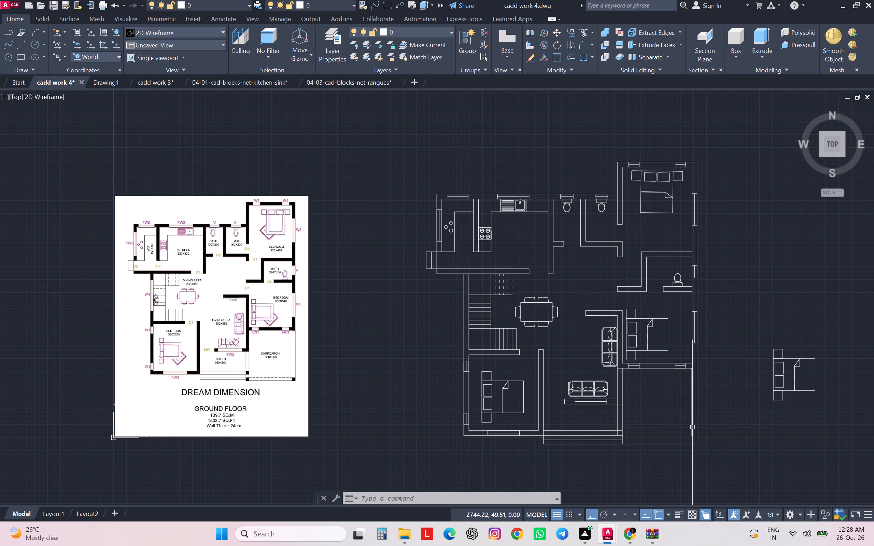
{"action": "key", "text": "f"}
{"action": "key", "text": "Return"}
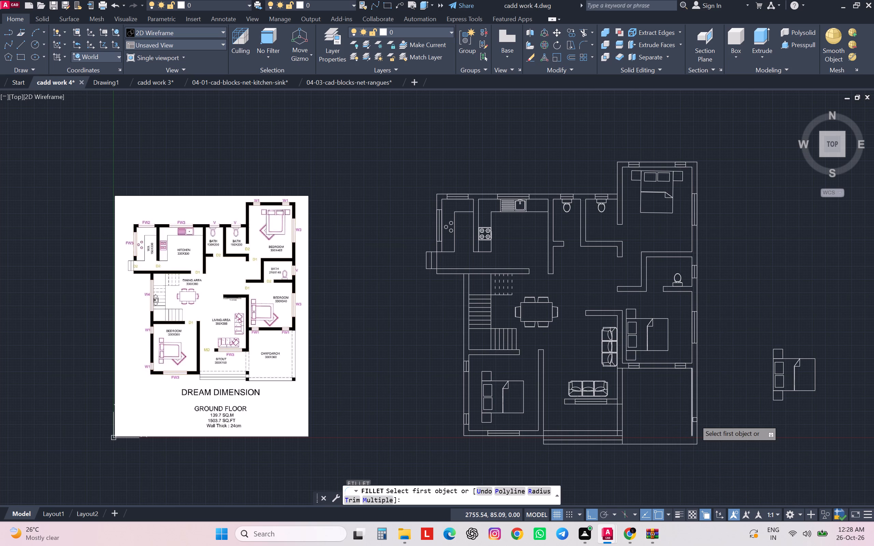
{"action": "left_click", "coordinate": [692, 419]}
{"action": "scroll", "coordinate": [691, 426], "scroll_direction": "up", "scroll_amount": 2}
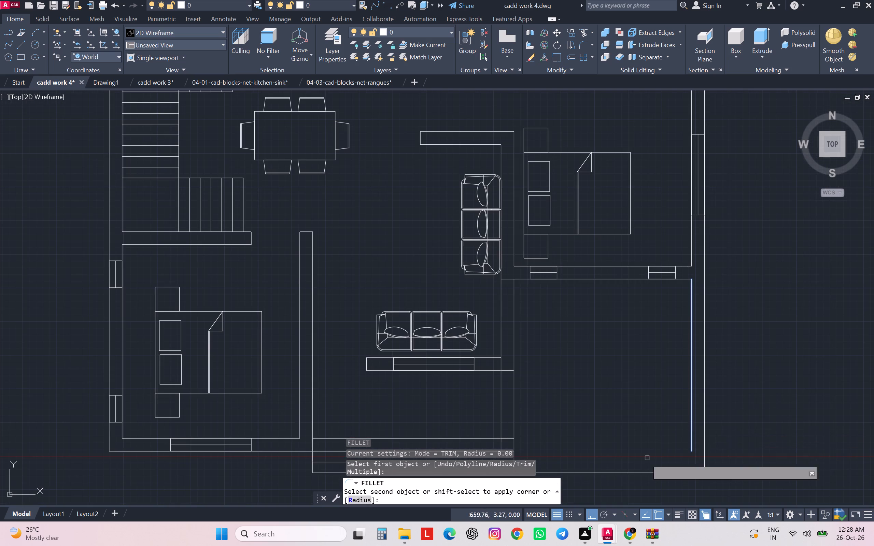
{"action": "scroll", "coordinate": [623, 445], "scroll_direction": "down", "scroll_amount": 1}
{"action": "middle_click_drag", "start_coordinate": [611, 466], "coordinate": [623, 439]}
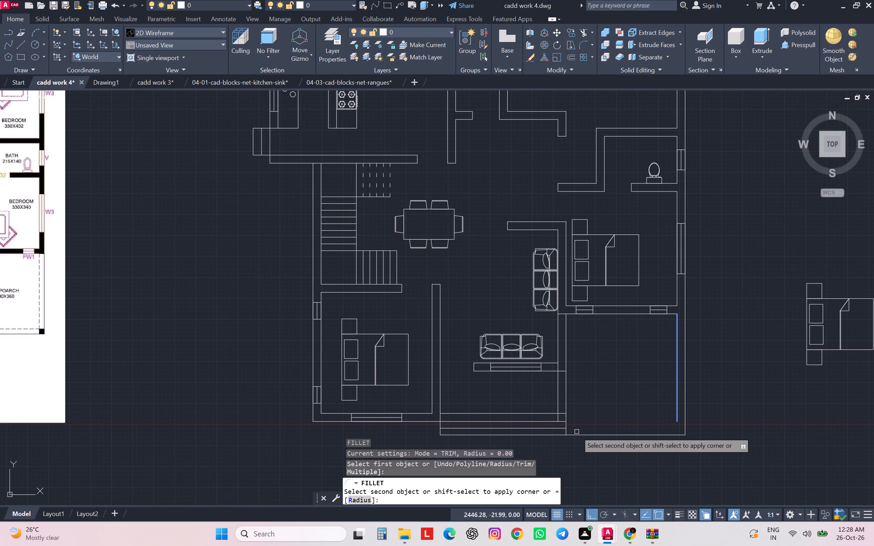
{"action": "left_click", "coordinate": [558, 429]}
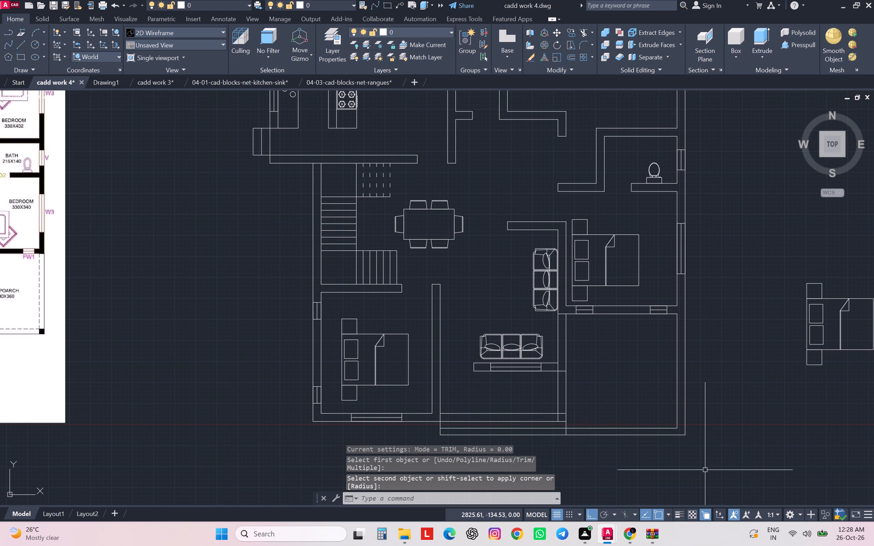
Trim the sitout's middle step line where it runs across the carporch.
{"action": "left_click", "coordinate": [663, 429]}
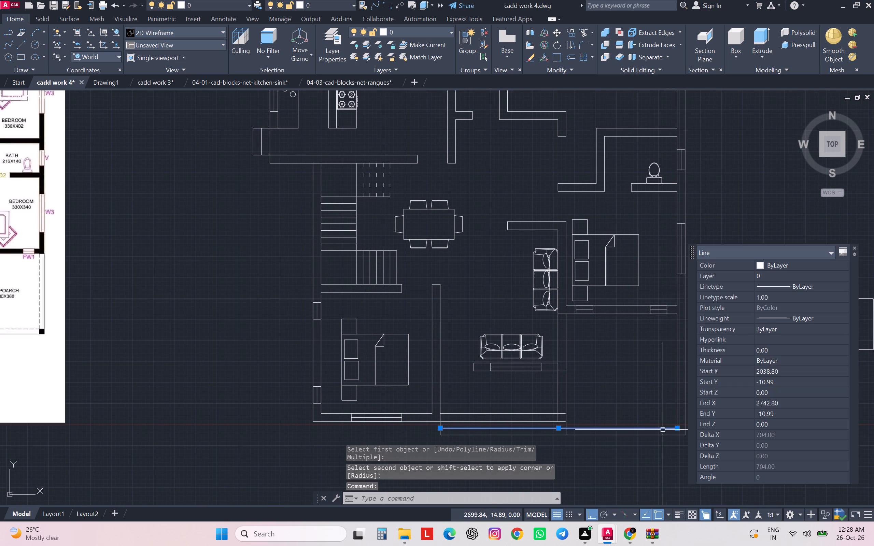
{"action": "key", "text": "Escape"}
{"action": "key", "text": "t"}
{"action": "key", "text": "r"}
{"action": "key", "text": "Return"}
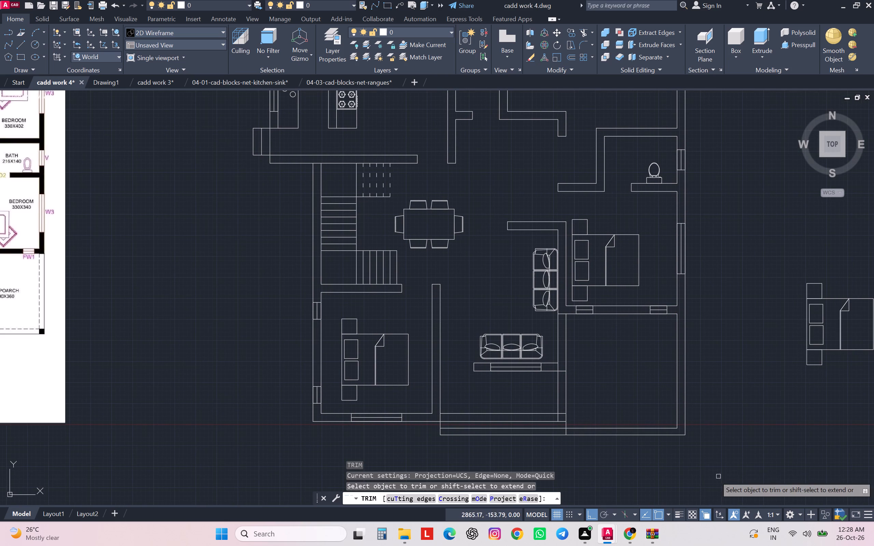
{"action": "left_click", "coordinate": [658, 429]}
{"action": "key", "text": "Escape"}
{"action": "key", "text": "Escape"}
{"action": "key", "text": "Escape"}
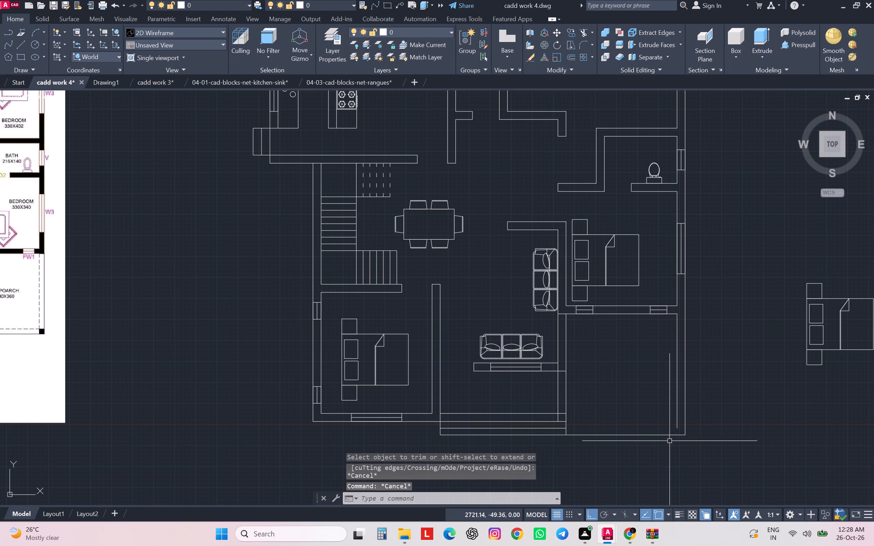
{"action": "key", "text": "Escape"}
Offset the carporch's front line 24 units inward.
{"action": "left_click", "coordinate": [669, 436]}
{"action": "key", "text": "p"}
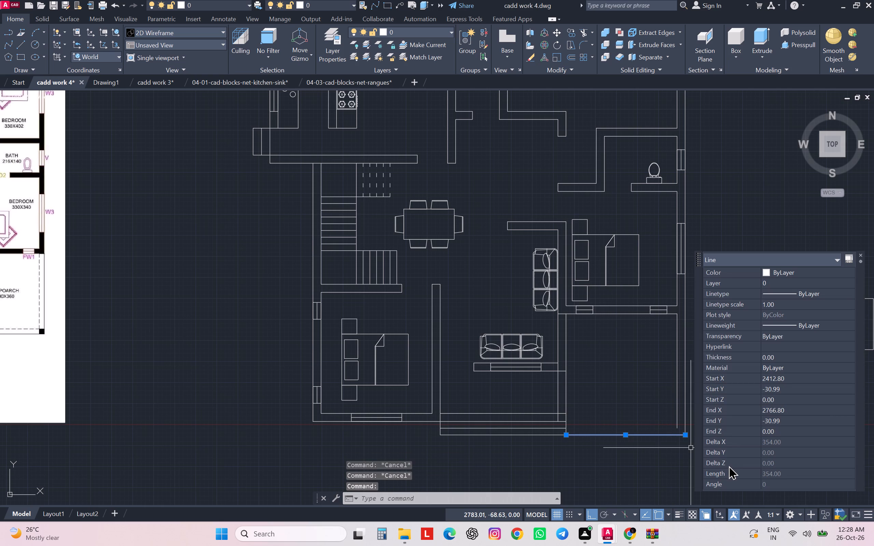
{"action": "key", "text": "BackSpace"}
{"action": "key", "text": "o"}
{"action": "key", "text": "Return"}
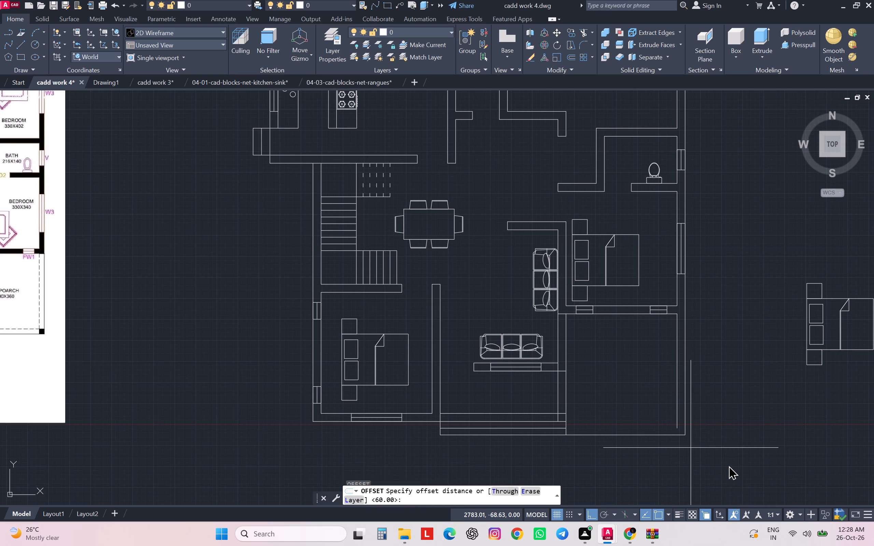
{"action": "type", "text": "24"}
{"action": "key", "text": "Return"}
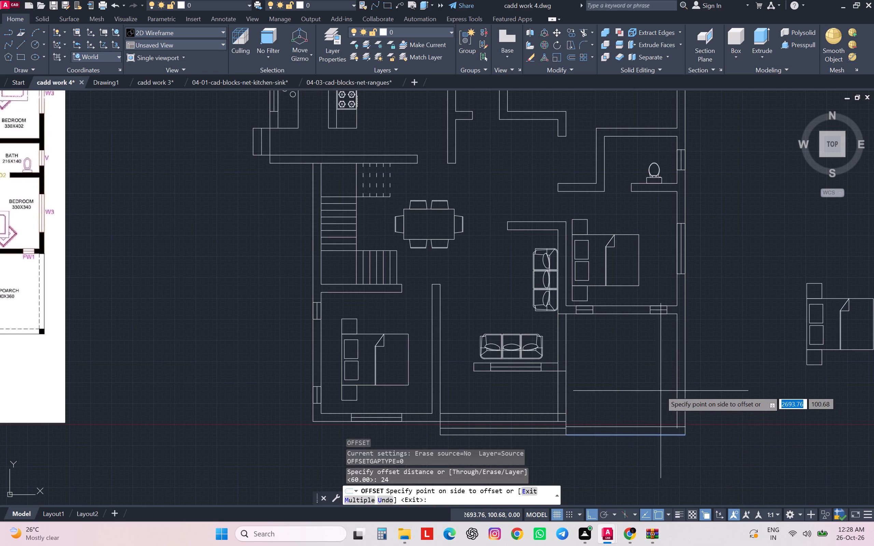
{"action": "left_click", "coordinate": [660, 390]}
{"action": "key", "text": "Escape"}
{"action": "key", "text": "Escape"}
{"action": "key", "text": "Escape"}
{"action": "key", "text": "Escape"}
{"action": "scroll", "coordinate": [680, 429], "scroll_direction": "up", "scroll_amount": 1}
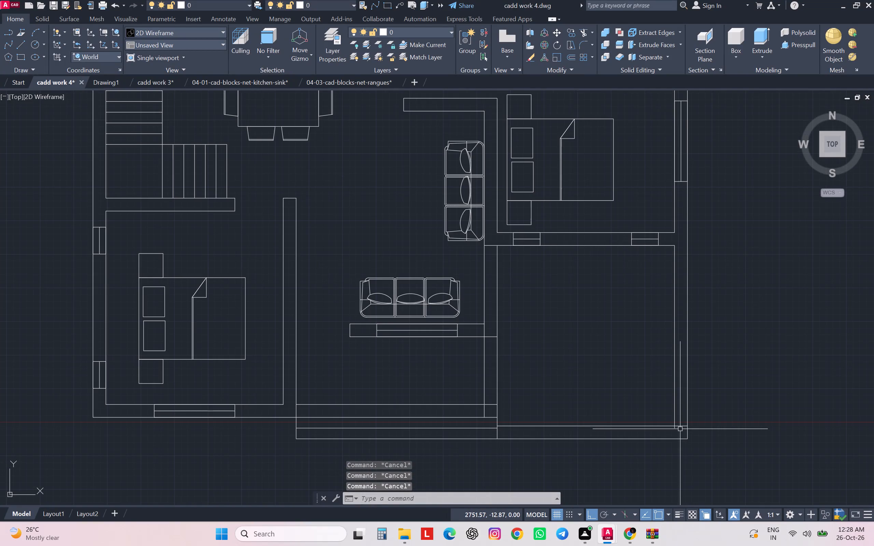
Trim the carporch's inner front and side lines where they overrun each other at the outer front corner.
{"action": "type", "text": "tr"}
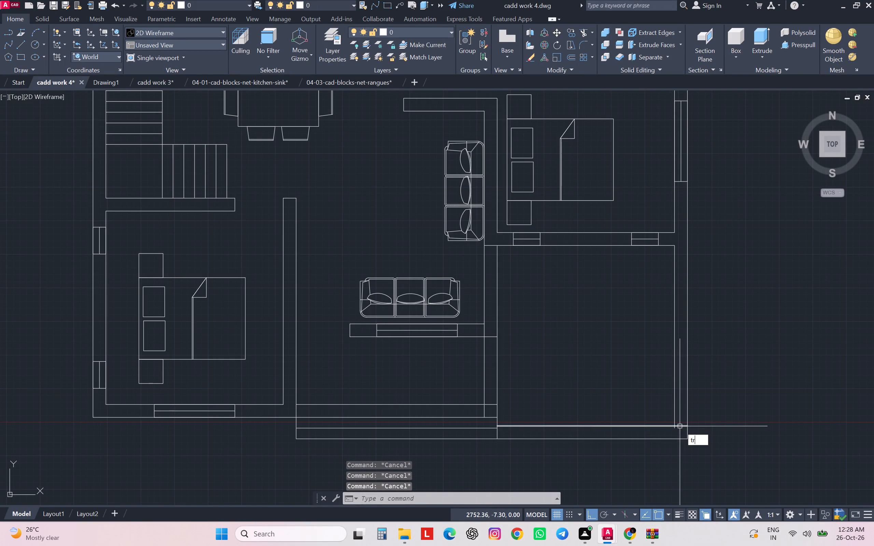
{"action": "key", "text": "Return"}
{"action": "left_click", "coordinate": [680, 425]}
{"action": "scroll", "coordinate": [676, 427], "scroll_direction": "up", "scroll_amount": 1}
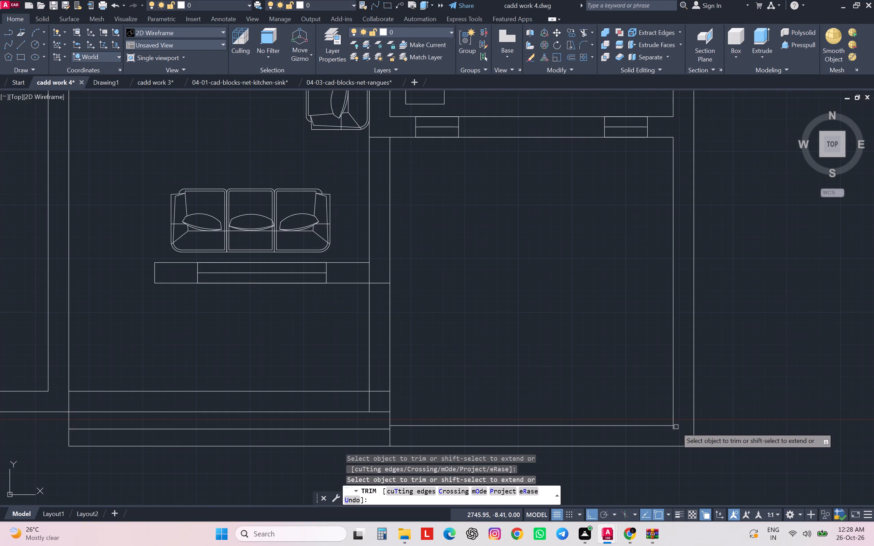
{"action": "left_click", "coordinate": [674, 430]}
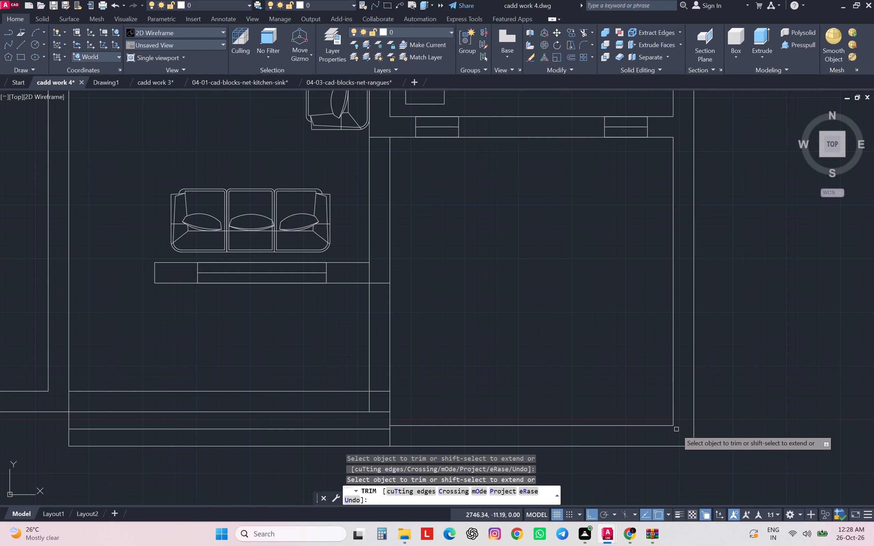
{"action": "key", "text": "Escape"}
{"action": "key", "text": "Escape"}
{"action": "key", "text": "Escape"}
{"action": "key", "text": "Escape"}
Draw two short lines from the carporch's inner corner to its outer side and front lines, forming the corner pillar.
{"action": "key", "text": "l"}
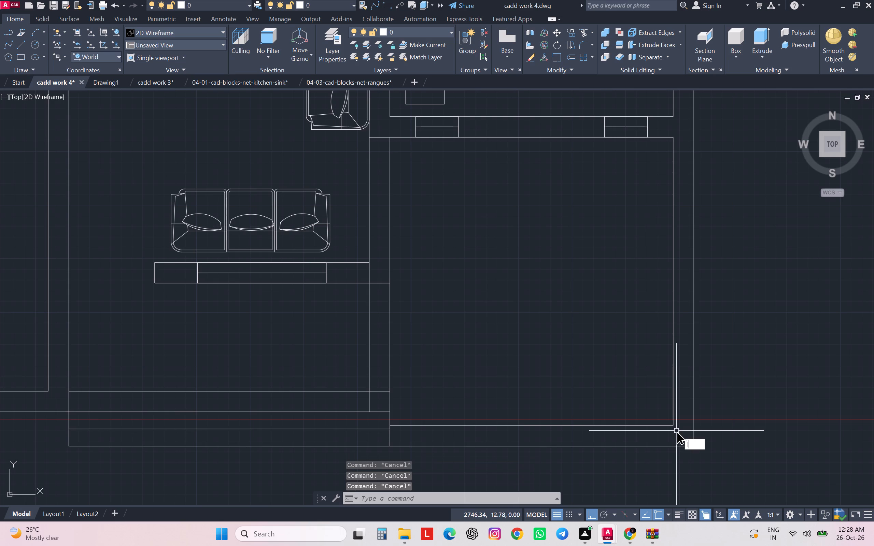
{"action": "key", "text": "Return"}
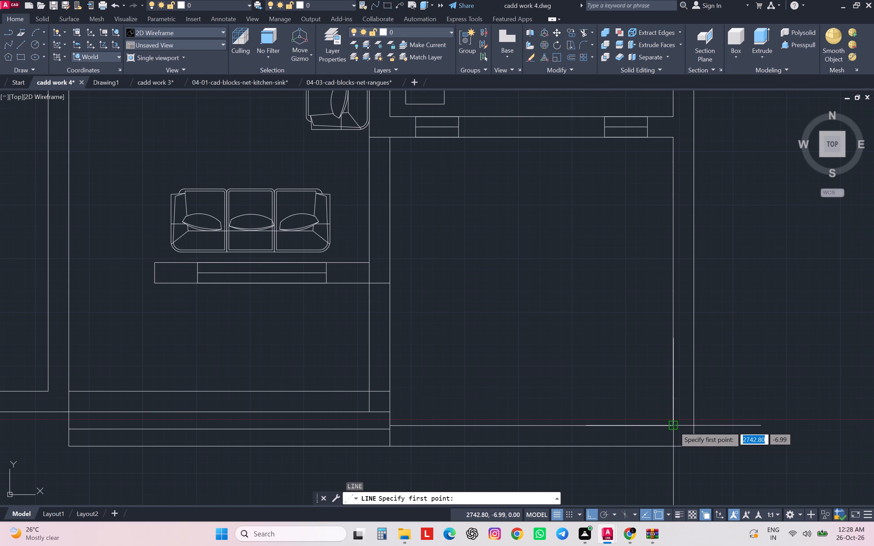
{"action": "left_click", "coordinate": [673, 426]}
{"action": "left_click", "coordinate": [694, 425]}
{"action": "key", "text": "Escape"}
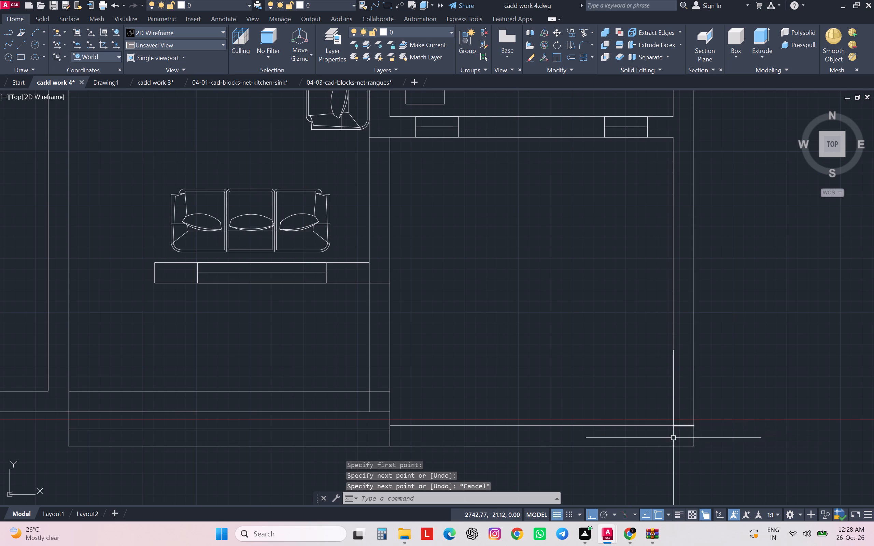
{"action": "key", "text": "space"}
{"action": "left_click", "coordinate": [674, 425]}
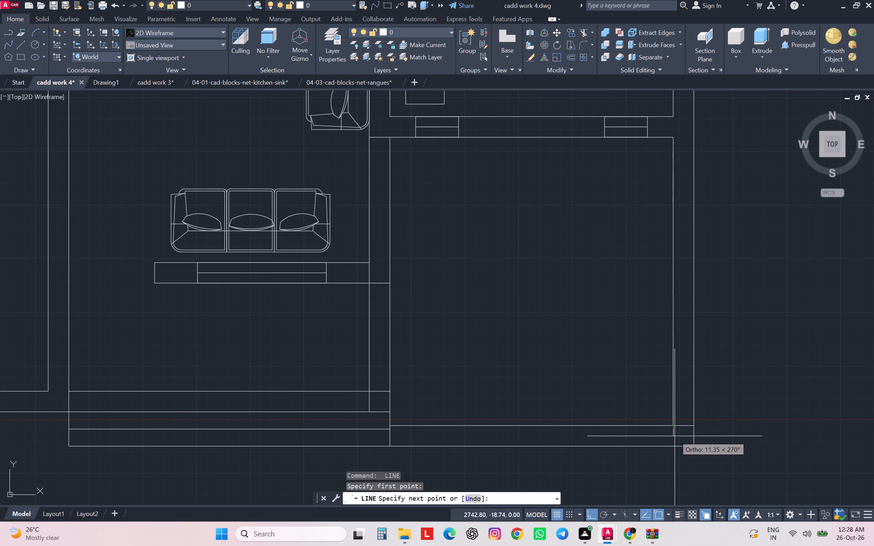
{"action": "left_click", "coordinate": [672, 446]}
{"action": "key", "text": "Escape"}
Move the carporch's inner front and side lines, the sitout's two carporch-side lines and its inner front line to Layer1.
{"action": "scroll", "coordinate": [677, 454], "scroll_direction": "down", "scroll_amount": 2}
{"action": "scroll", "coordinate": [677, 454], "scroll_direction": "up", "scroll_amount": 1}
{"action": "scroll", "coordinate": [677, 454], "scroll_direction": "down", "scroll_amount": 1}
{"action": "left_click", "coordinate": [641, 443]}
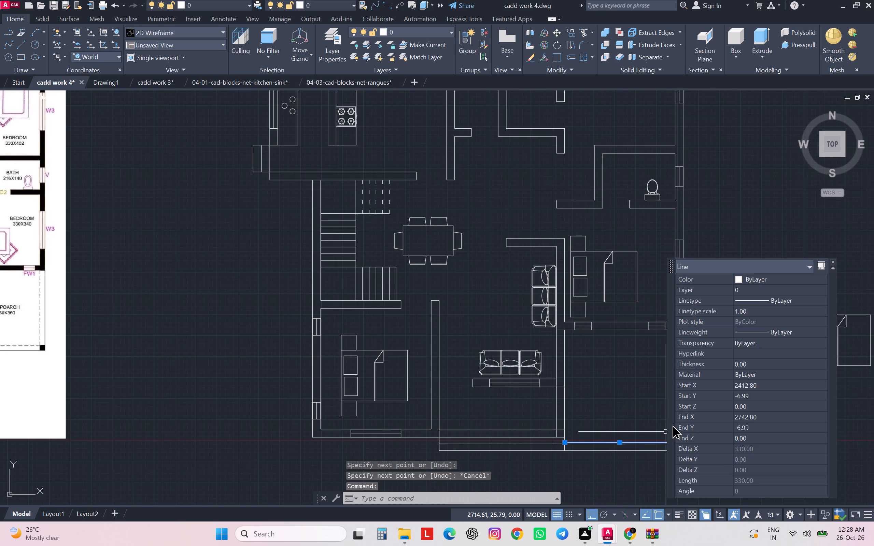
{"action": "scroll", "coordinate": [633, 361], "scroll_direction": "down", "scroll_amount": 1}
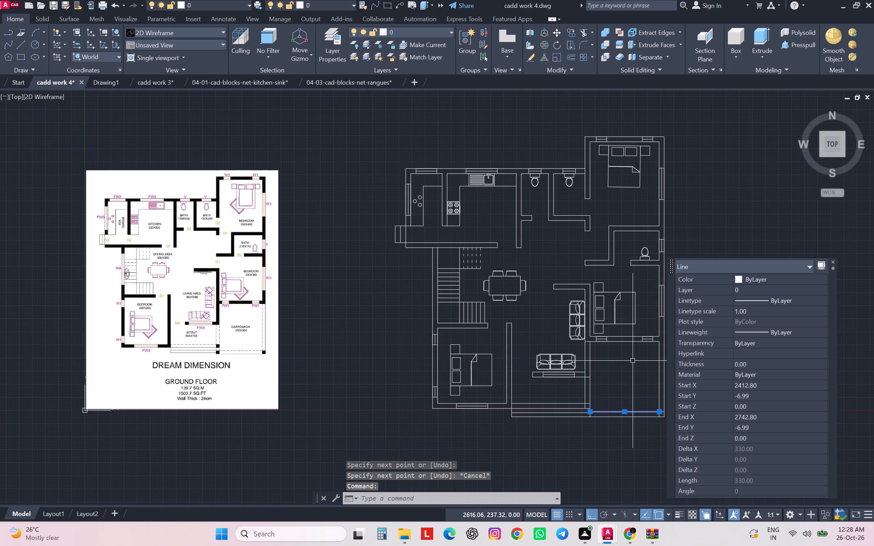
{"action": "left_click", "coordinate": [832, 262]}
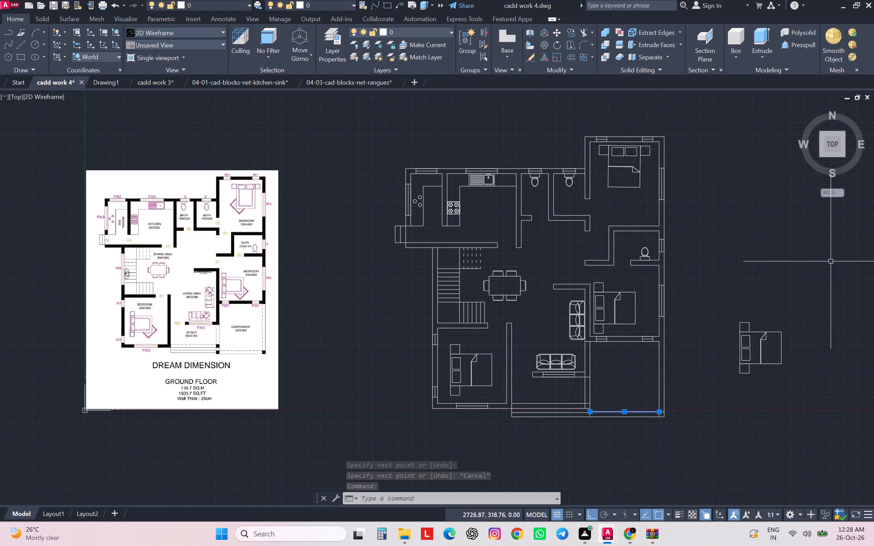
{"action": "left_click", "coordinate": [659, 378]}
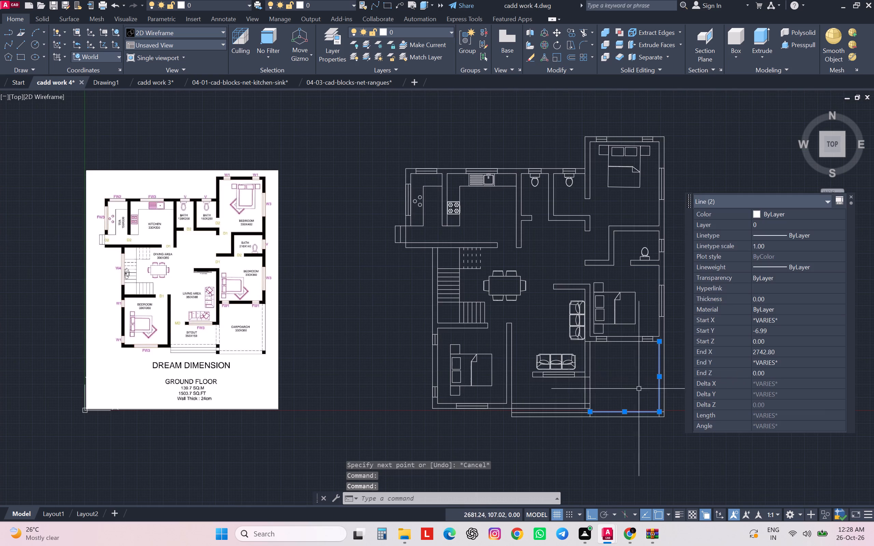
{"action": "left_click", "coordinate": [585, 391]}
{"action": "left_click", "coordinate": [591, 390]}
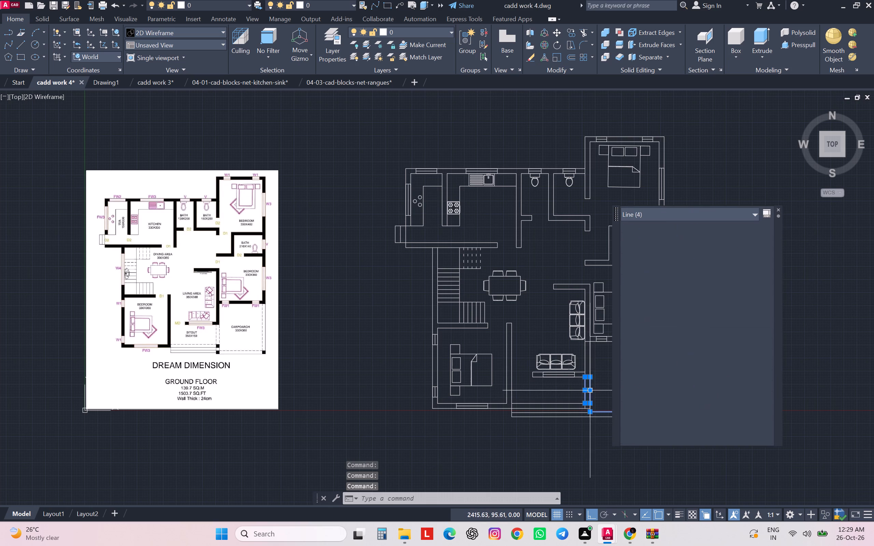
{"action": "left_click", "coordinate": [555, 403]}
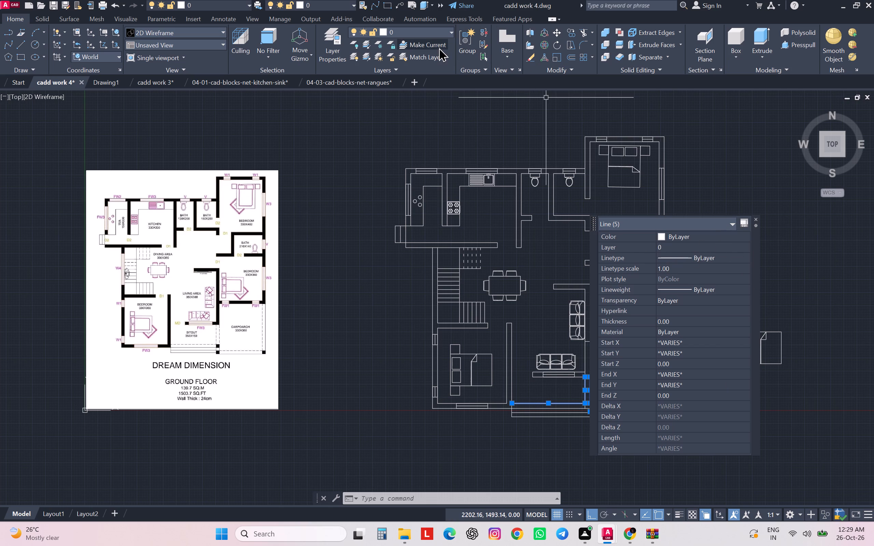
{"action": "left_click", "coordinate": [450, 31]}
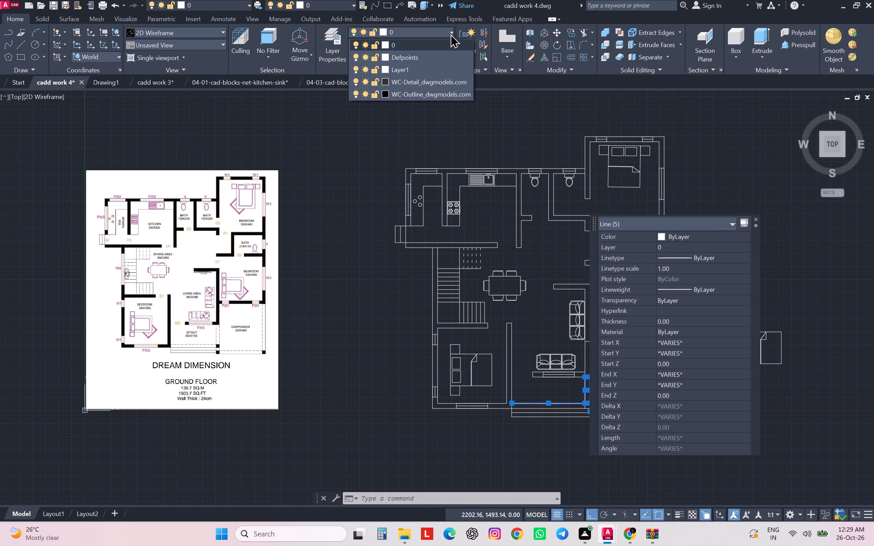
{"action": "left_click", "coordinate": [424, 68]}
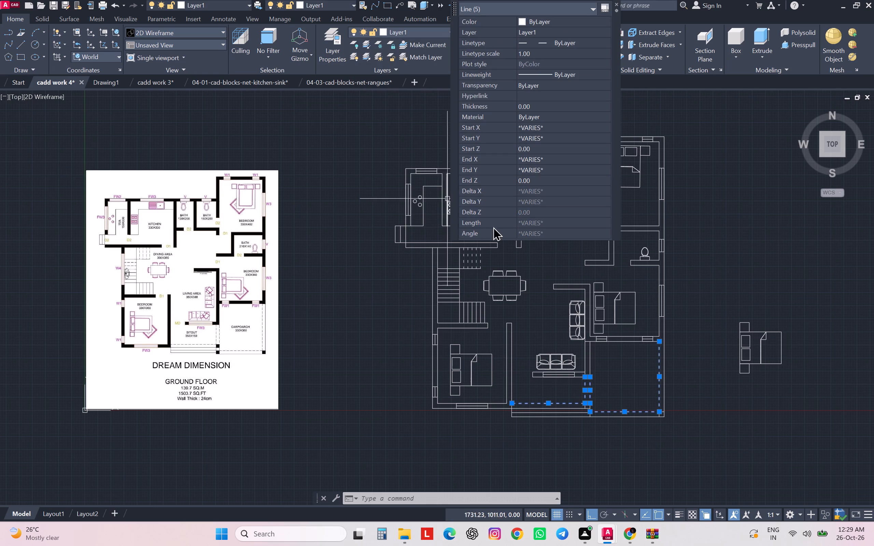
{"action": "left_click", "coordinate": [616, 5]}
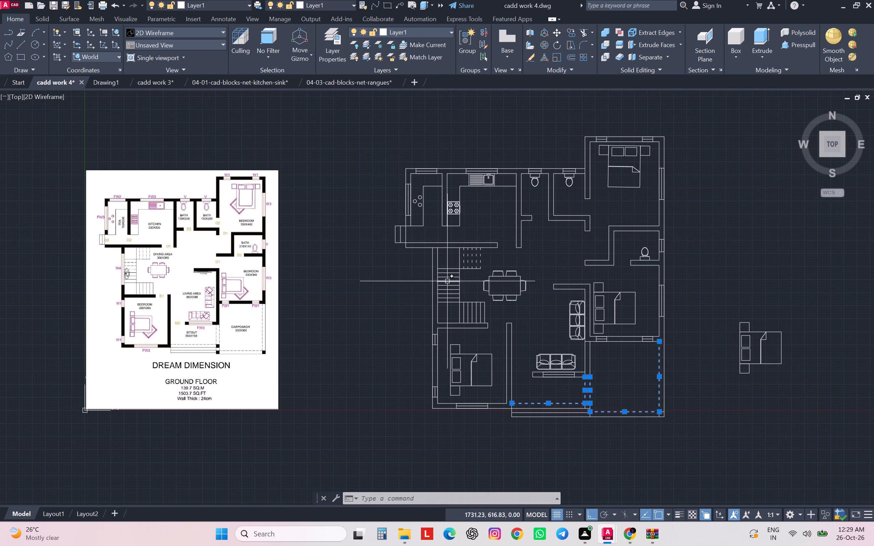
Move the second and third treads from the top of the staircase's long flight to Layer1 as well.
{"action": "scroll", "coordinate": [449, 277], "scroll_direction": "up", "scroll_amount": 3}
{"action": "left_click", "coordinate": [461, 258]}
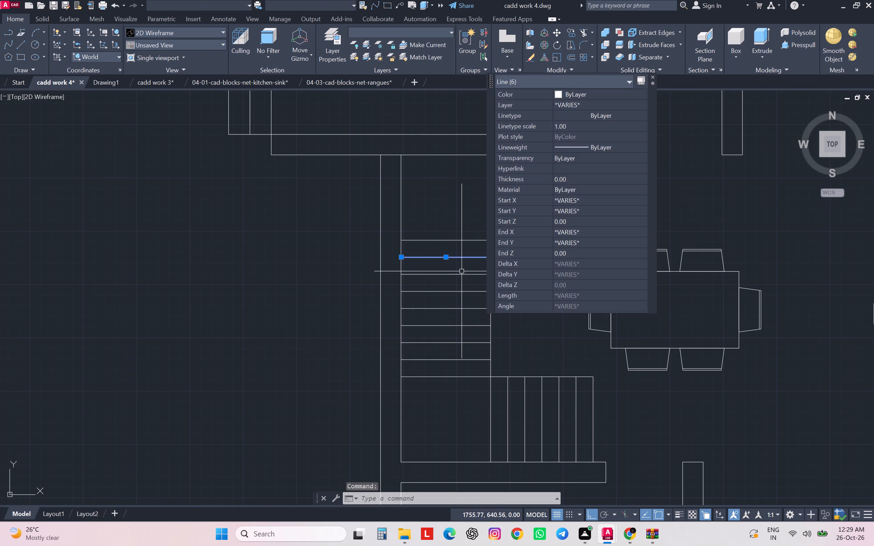
{"action": "left_click", "coordinate": [461, 275]}
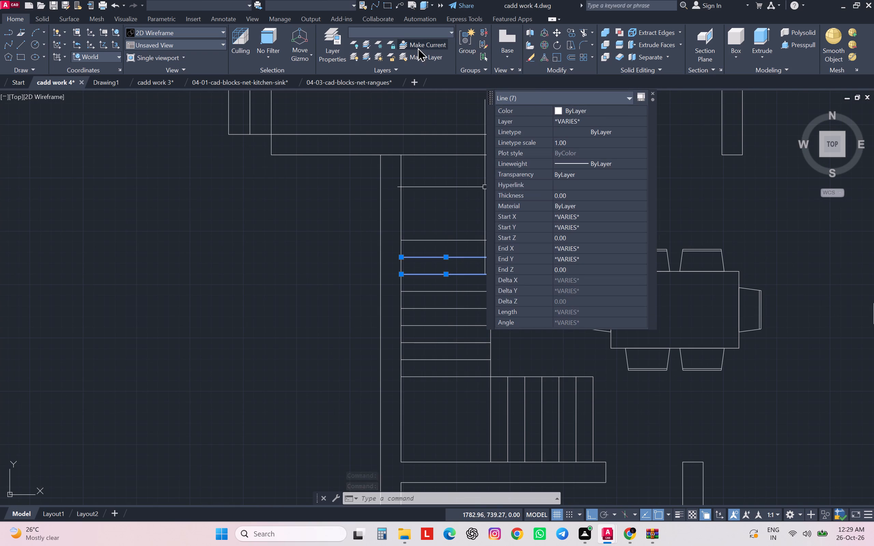
{"action": "left_click", "coordinate": [449, 32]}
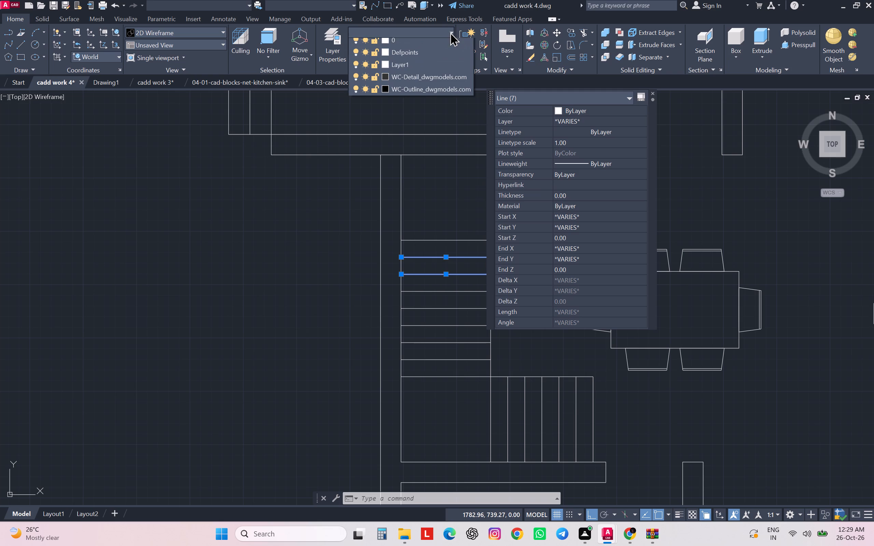
{"action": "left_click", "coordinate": [409, 67]}
{"action": "scroll", "coordinate": [404, 205], "scroll_direction": "down", "scroll_amount": 1}
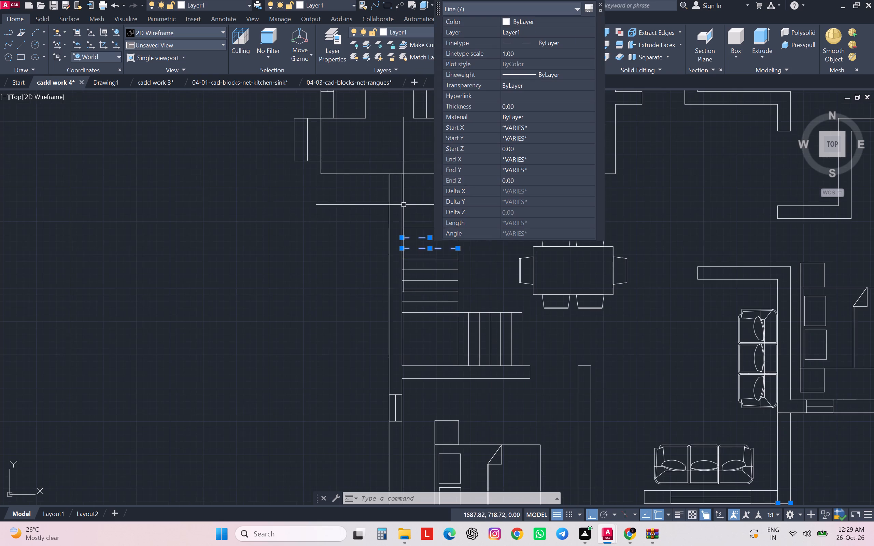
{"action": "scroll", "coordinate": [433, 278], "scroll_direction": "down", "scroll_amount": 2}
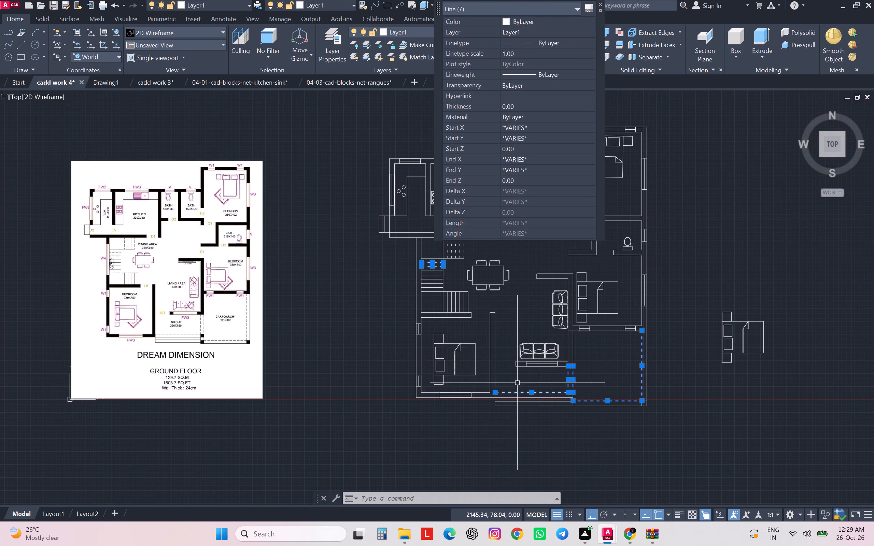
{"action": "key", "text": "Escape"}
{"action": "key", "text": "Escape"}
{"action": "key", "text": "Escape"}
{"action": "key", "text": "Escape"}
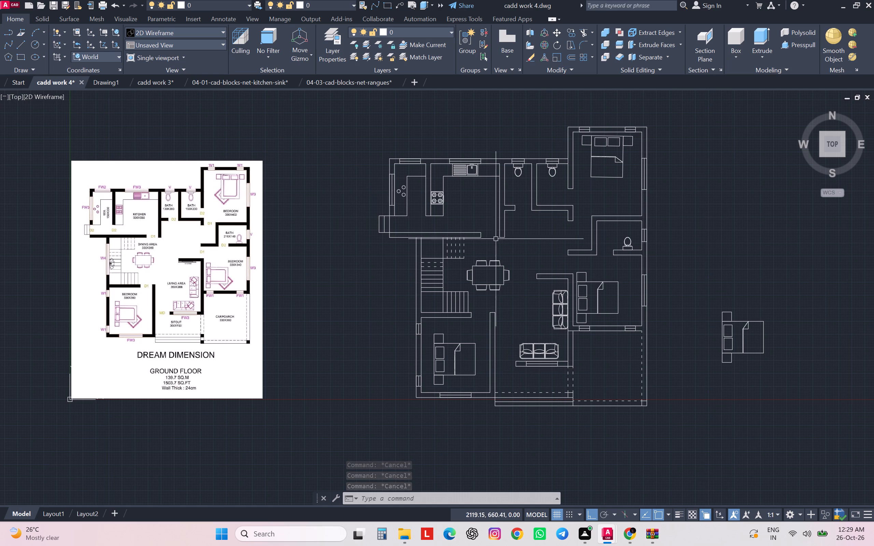
Copy the D1 door label from the cadd work 3 drawing into cadd work 4 at the upper bedroom's doorway.
{"action": "left_click", "coordinate": [158, 83]}
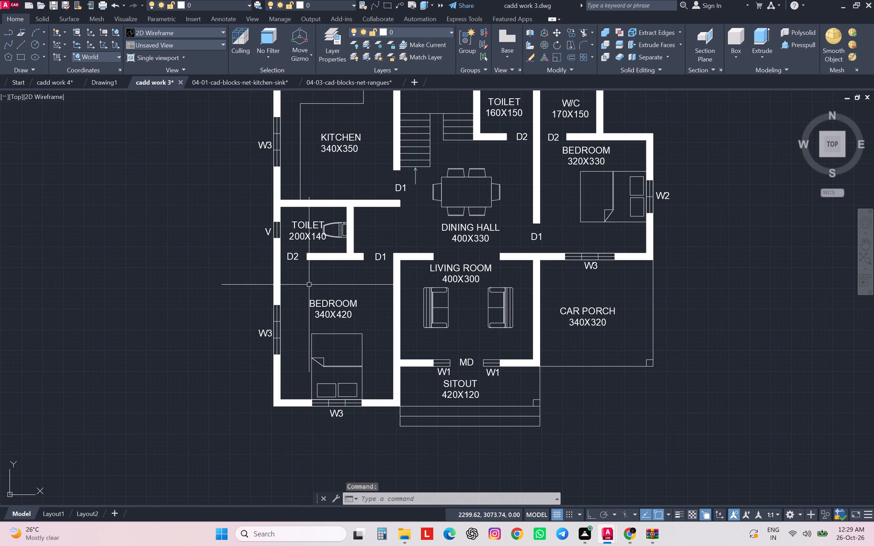
{"action": "scroll", "coordinate": [309, 285], "scroll_direction": "down", "scroll_amount": 1}
{"action": "left_click", "coordinate": [453, 257]}
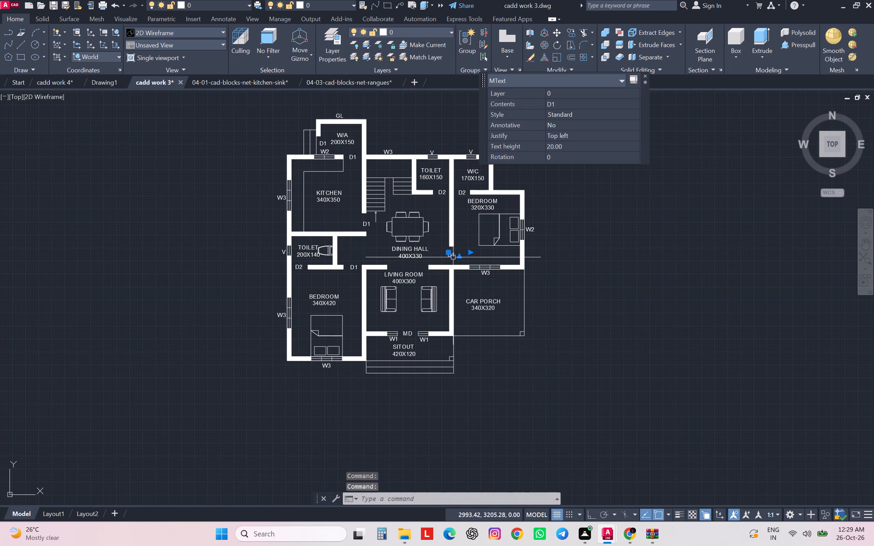
{"action": "key", "text": "ctrl+c"}
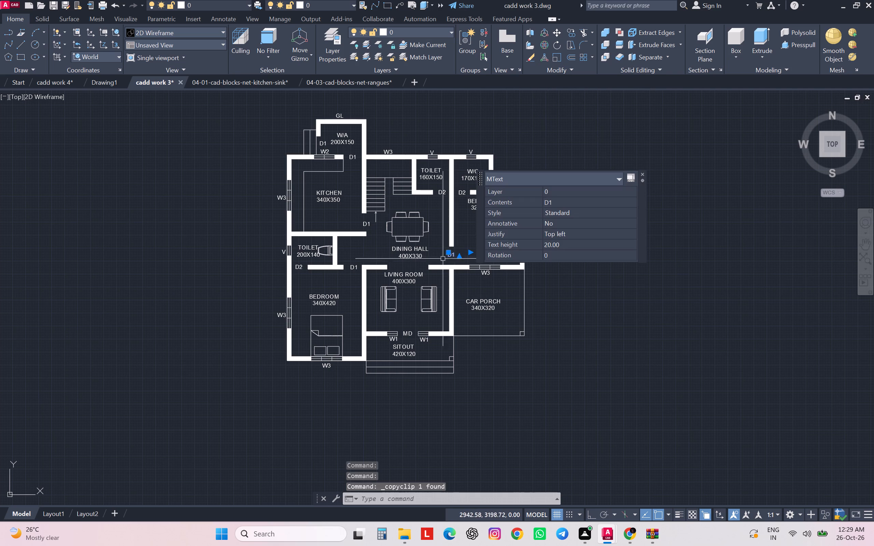
{"action": "left_click", "coordinate": [43, 80]}
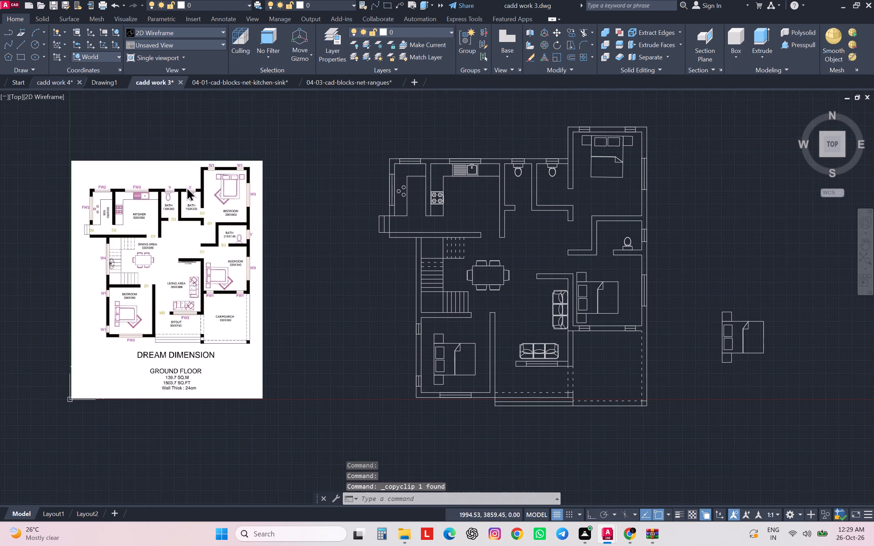
{"action": "key", "text": "ctrl+v"}
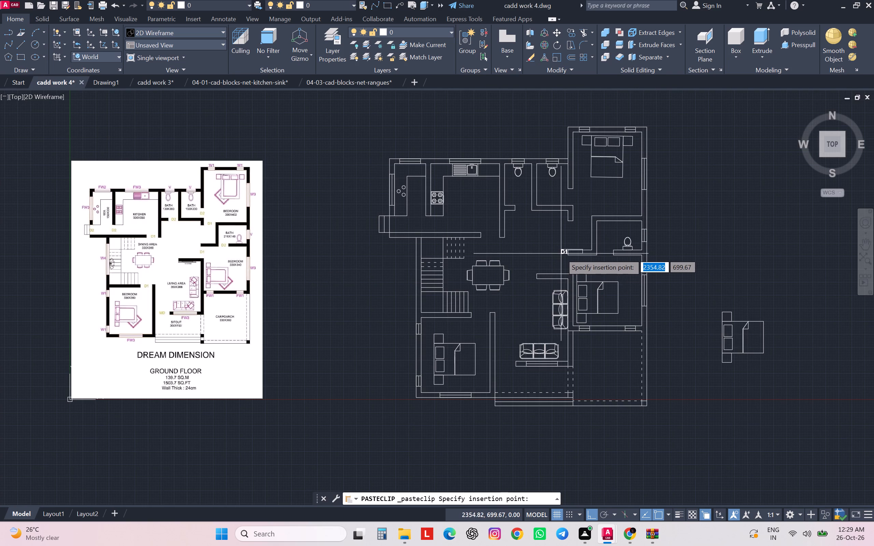
{"action": "left_click", "coordinate": [579, 220]}
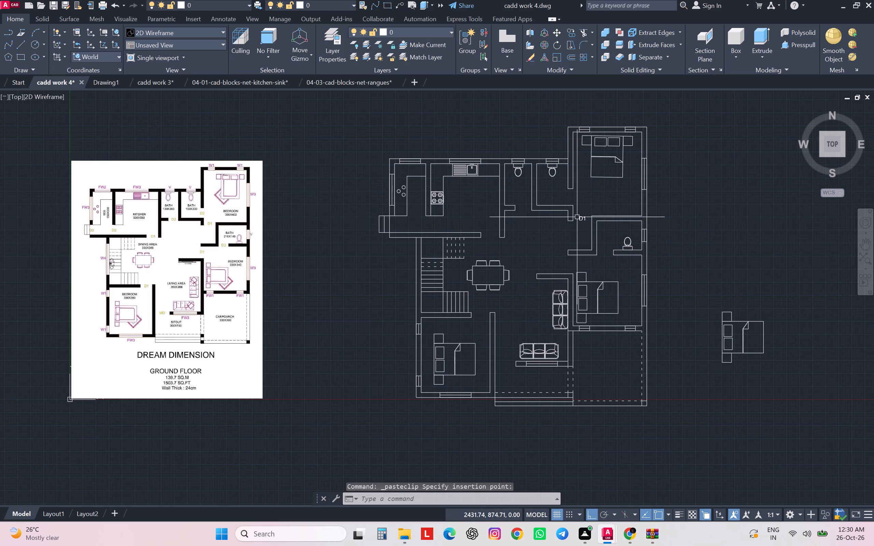
Copy the D1 door label to the kitchen–dining opening, the lower-left bedroom's doorway and the doorway of the bedroom behind the carporch.
{"action": "left_click", "coordinate": [577, 217]}
{"action": "left_click", "coordinate": [585, 214]}
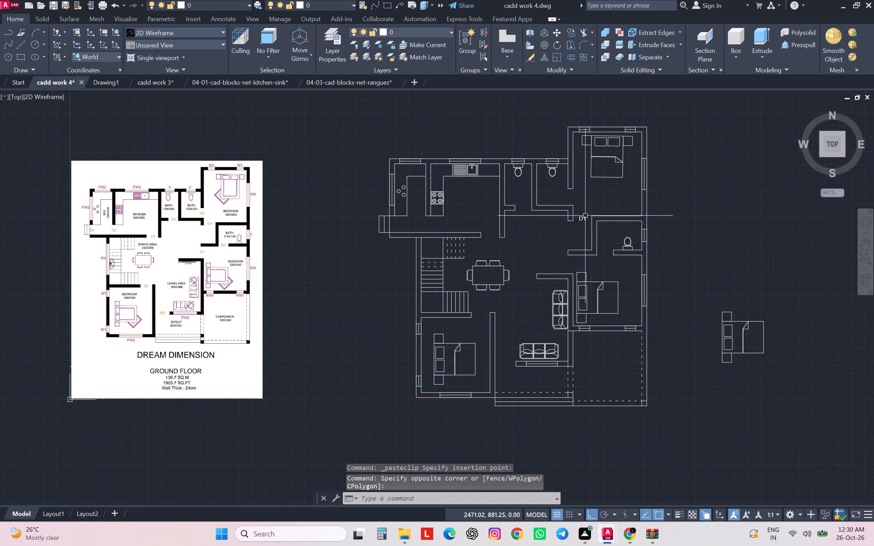
{"action": "left_click", "coordinate": [584, 219]}
{"action": "key", "text": "c"}
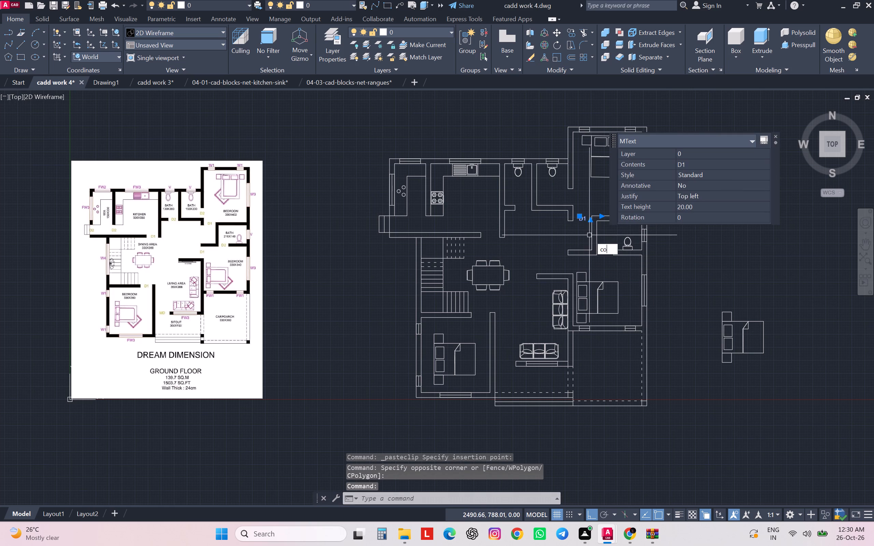
{"action": "key", "text": "o"}
{"action": "key", "text": "Return"}
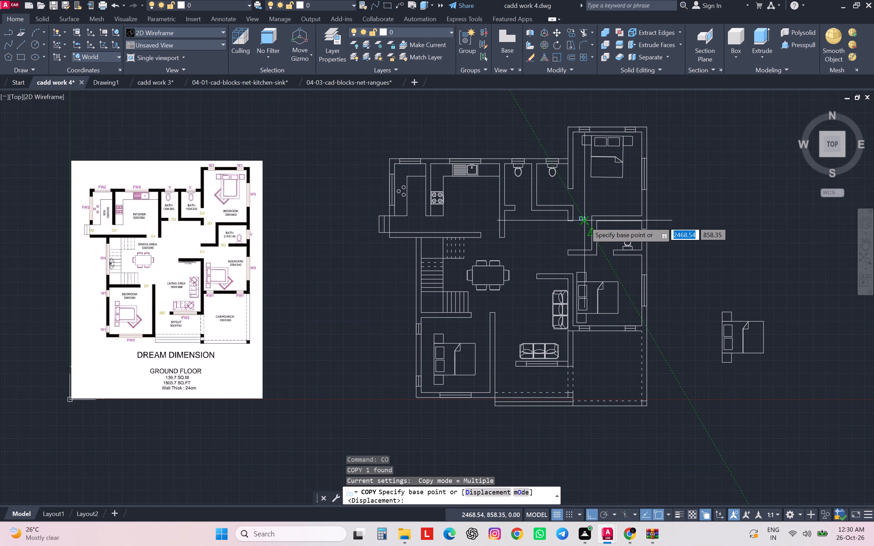
{"action": "left_click", "coordinate": [582, 218]}
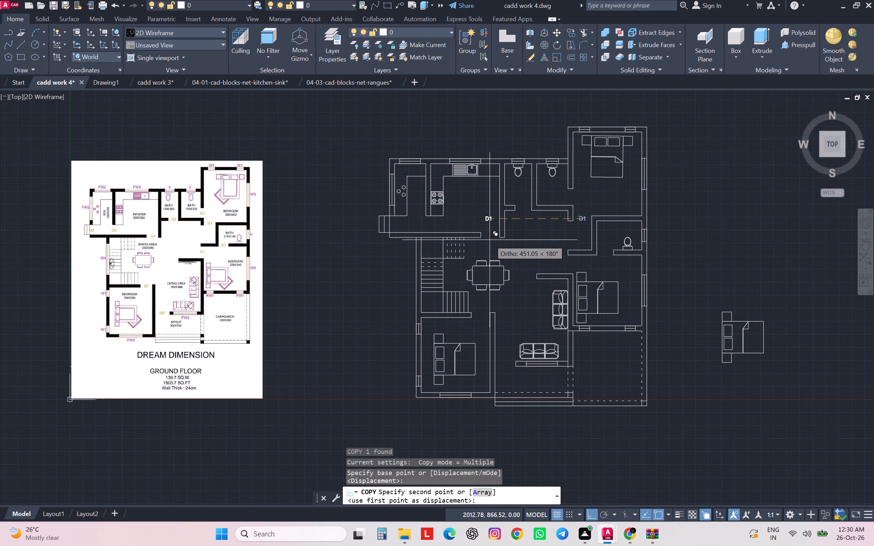
{"action": "key", "text": "F8"}
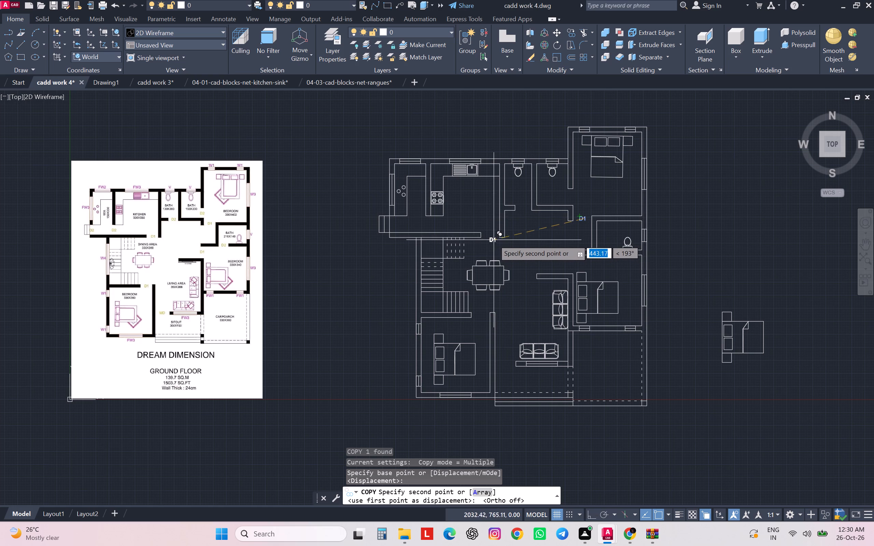
{"action": "left_click", "coordinate": [492, 236]}
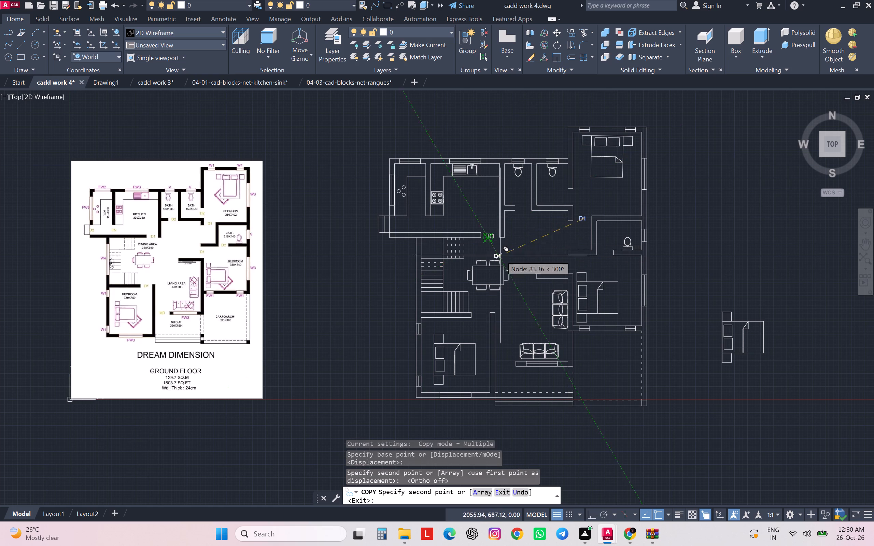
{"action": "left_click", "coordinate": [481, 316]}
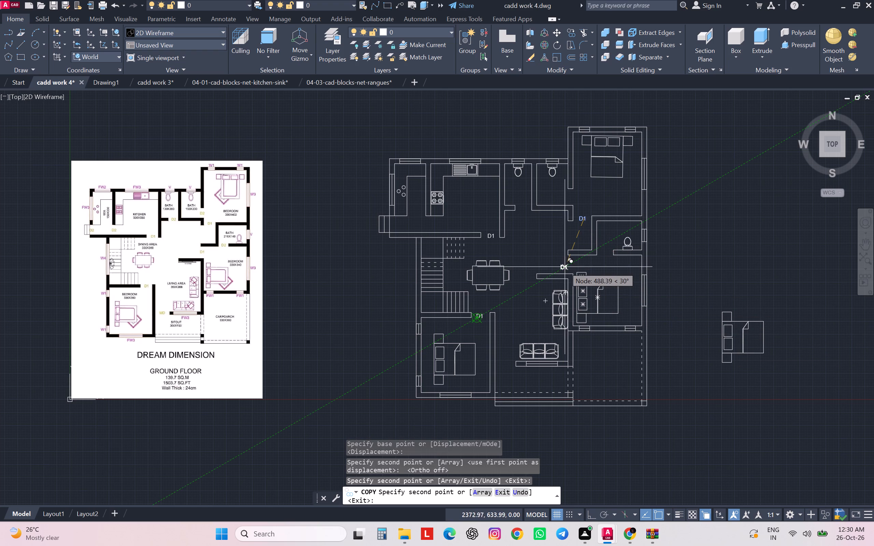
{"action": "left_click", "coordinate": [568, 264]}
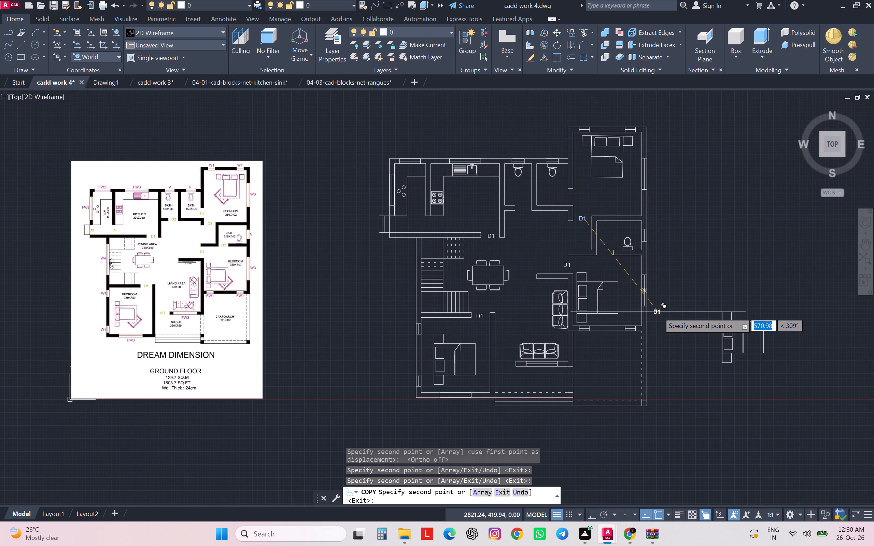
{"action": "key", "text": "Escape"}
{"action": "key", "text": "Escape"}
{"action": "key", "text": "Escape"}
{"action": "key", "text": "Escape"}
{"action": "key", "text": "Escape"}
{"action": "key", "text": "Escape"}
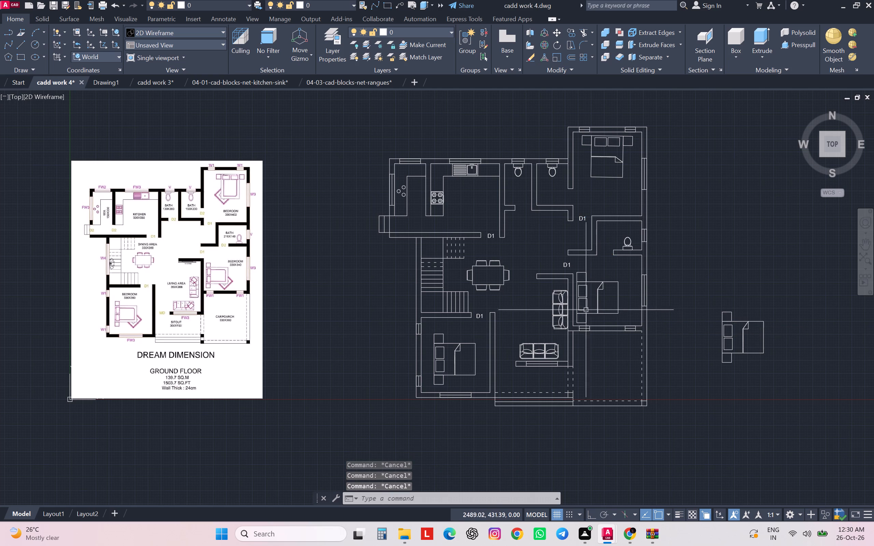
Move the bed and its two side tables in the bedroom behind the carporch against the room's inner wall, at its upper corner.
{"action": "scroll", "coordinate": [581, 310], "scroll_direction": "up", "scroll_amount": 2}
{"action": "left_click", "coordinate": [568, 344]}
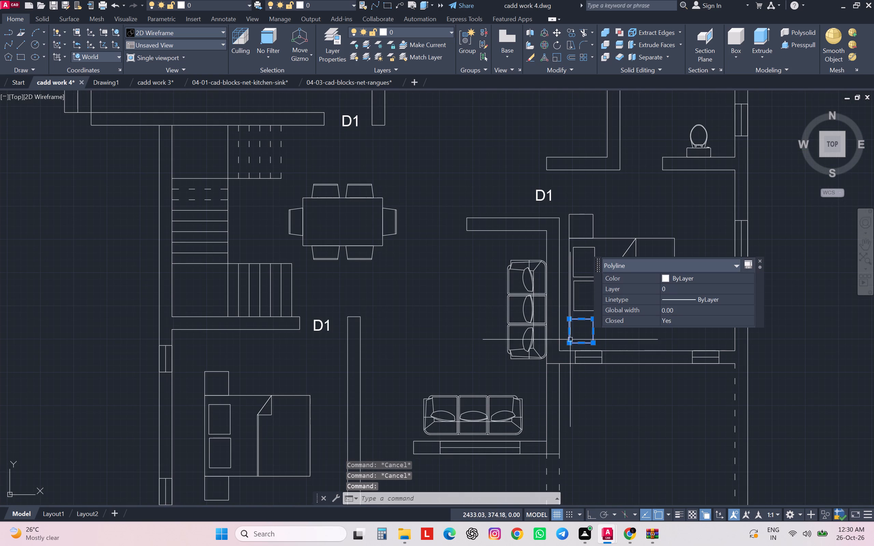
{"action": "left_click", "coordinate": [603, 237]}
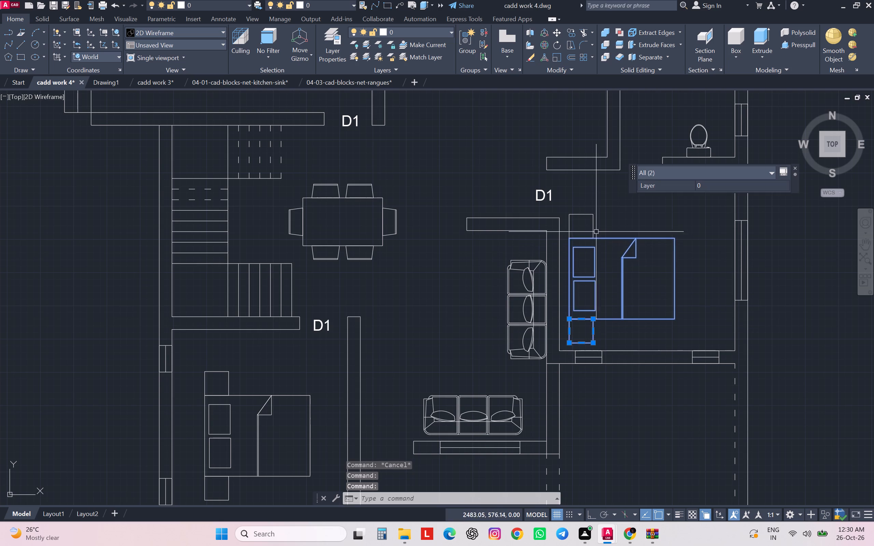
{"action": "left_click", "coordinate": [590, 227]}
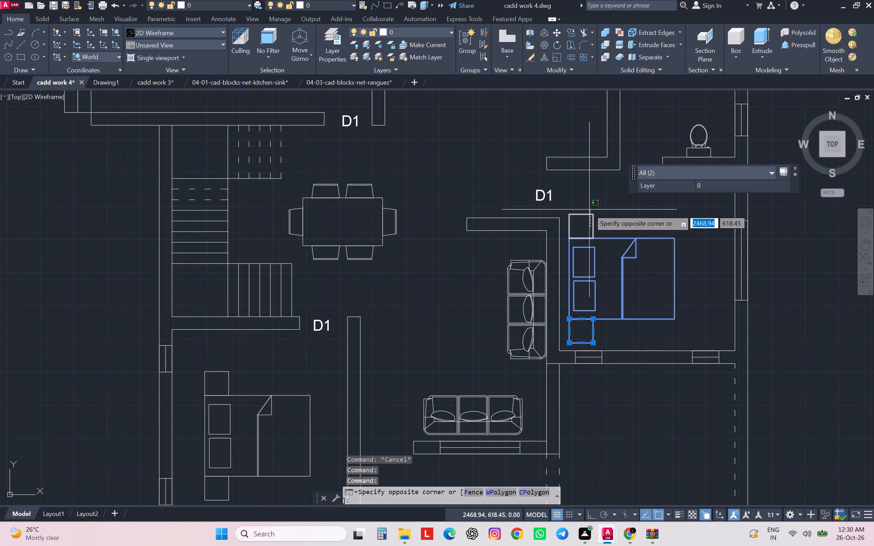
{"action": "left_click", "coordinate": [583, 210]}
{"action": "key", "text": "m"}
{"action": "key", "text": "Return"}
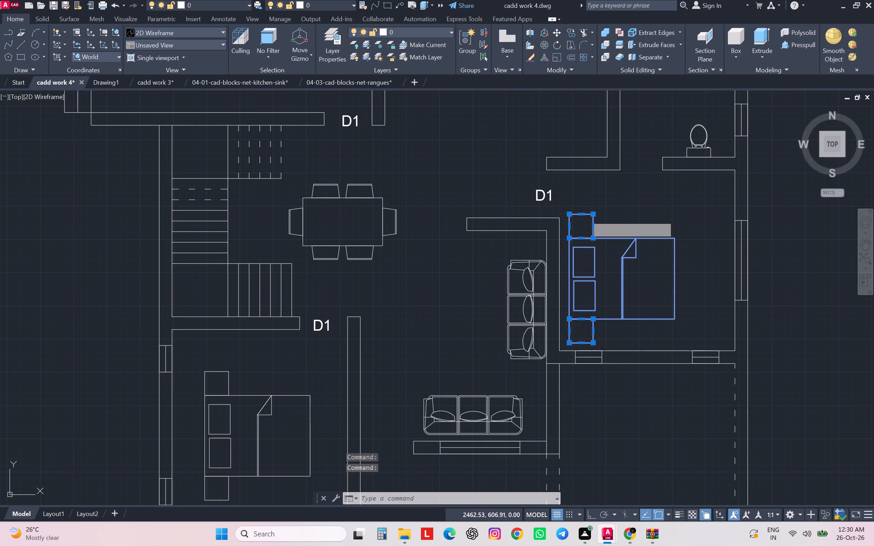
{"action": "left_click", "coordinate": [567, 215]}
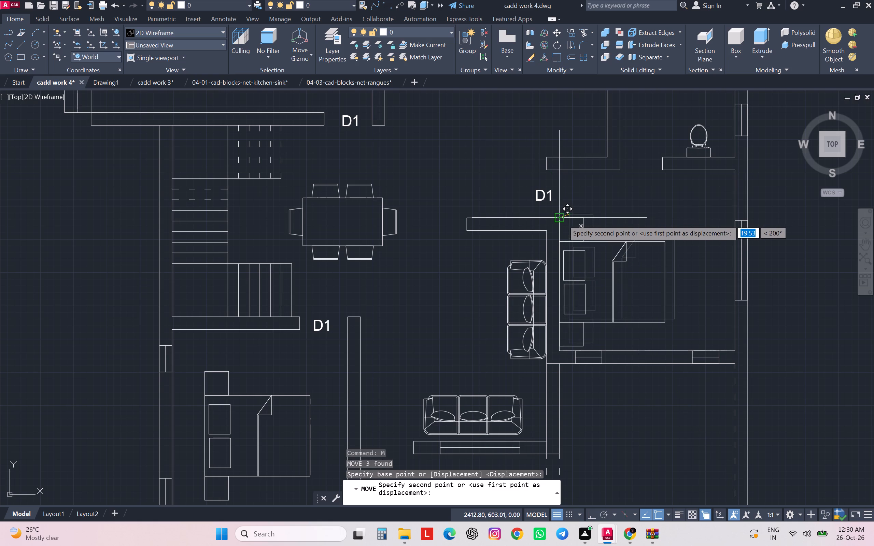
{"action": "left_click", "coordinate": [562, 219]}
Copy the D2 door label from the cadd work 3 drawing into cadd work 4, between the reference image and the plan.
{"action": "scroll", "coordinate": [614, 219], "scroll_direction": "down", "scroll_amount": 1}
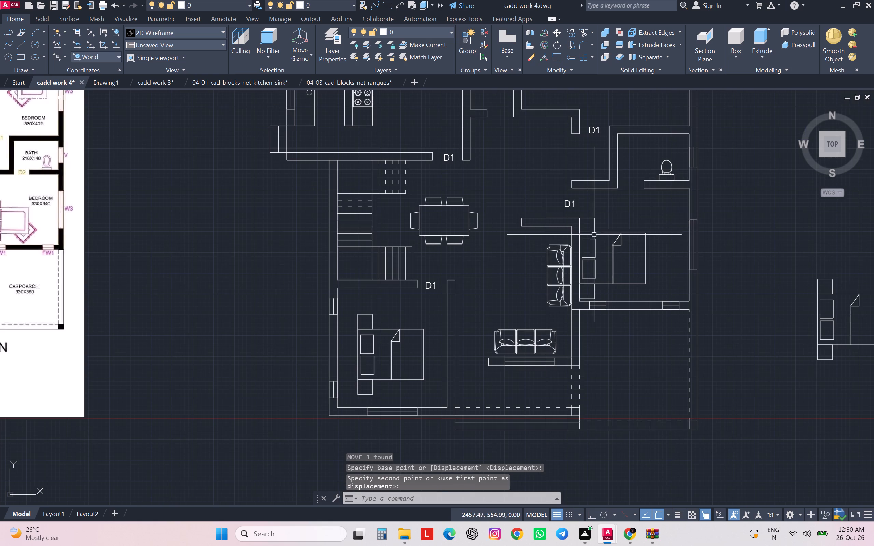
{"action": "scroll", "coordinate": [592, 238], "scroll_direction": "down", "scroll_amount": 2}
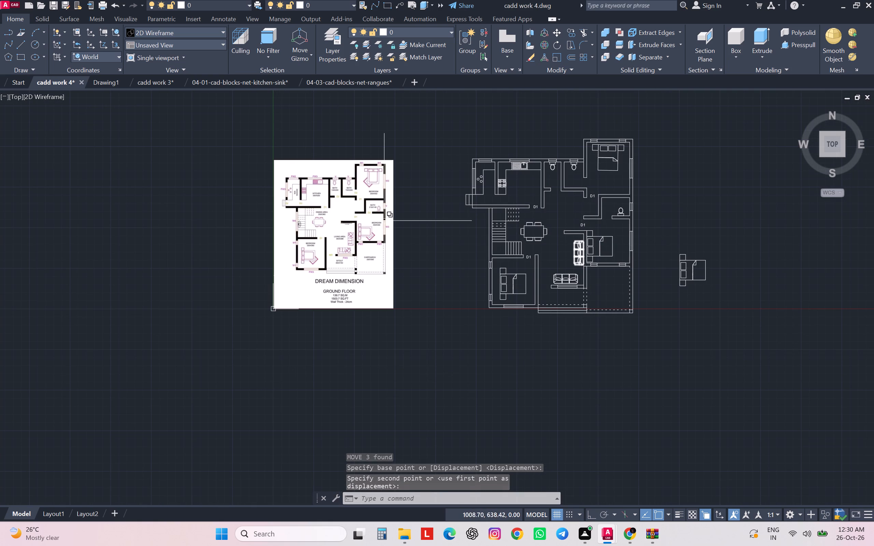
{"action": "scroll", "coordinate": [349, 243], "scroll_direction": "up", "scroll_amount": 1}
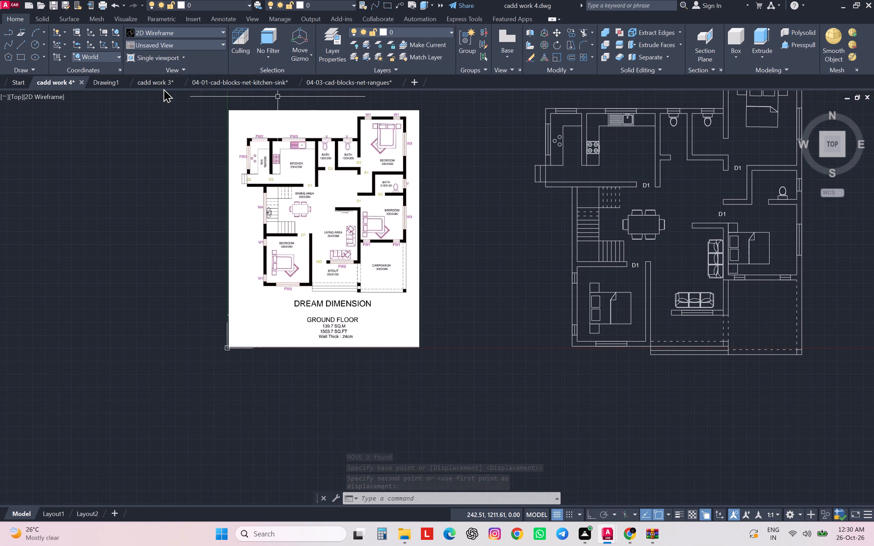
{"action": "left_click", "coordinate": [164, 84]}
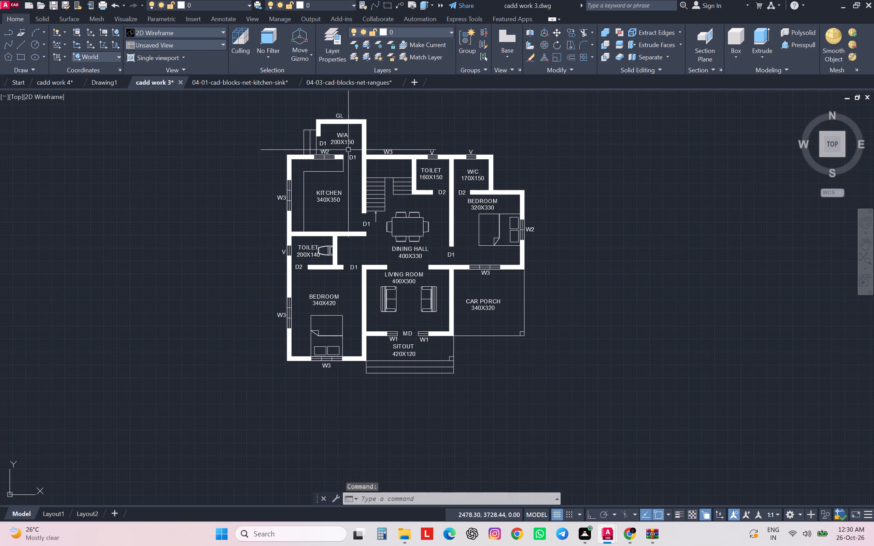
{"action": "left_click", "coordinate": [299, 268]}
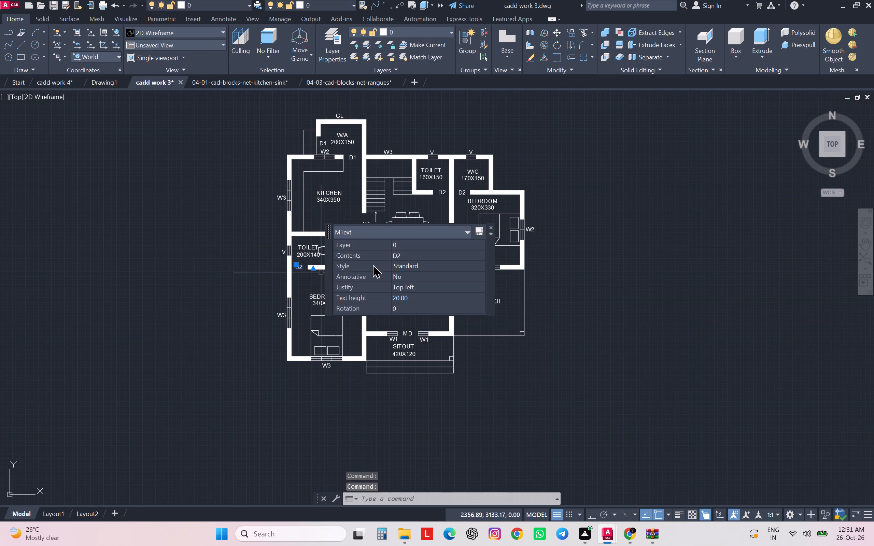
{"action": "key", "text": "ctrl+c"}
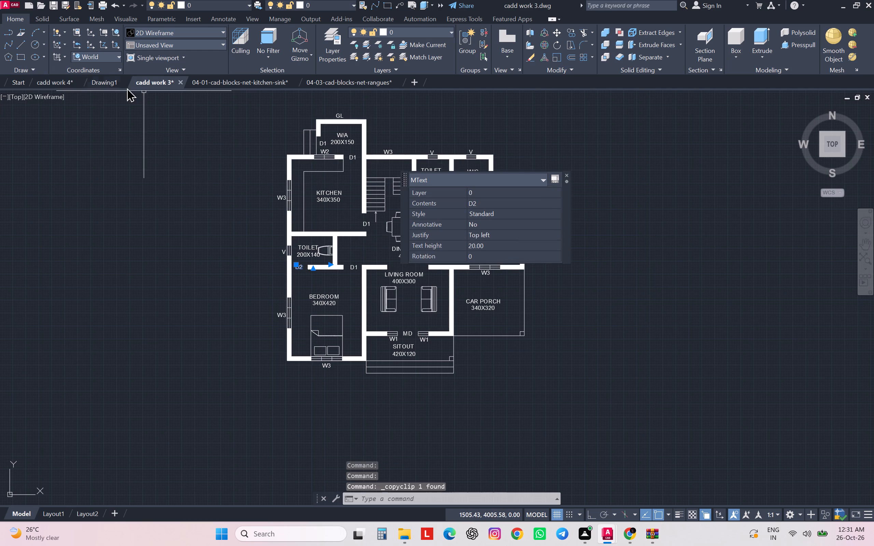
{"action": "left_click", "coordinate": [67, 86]}
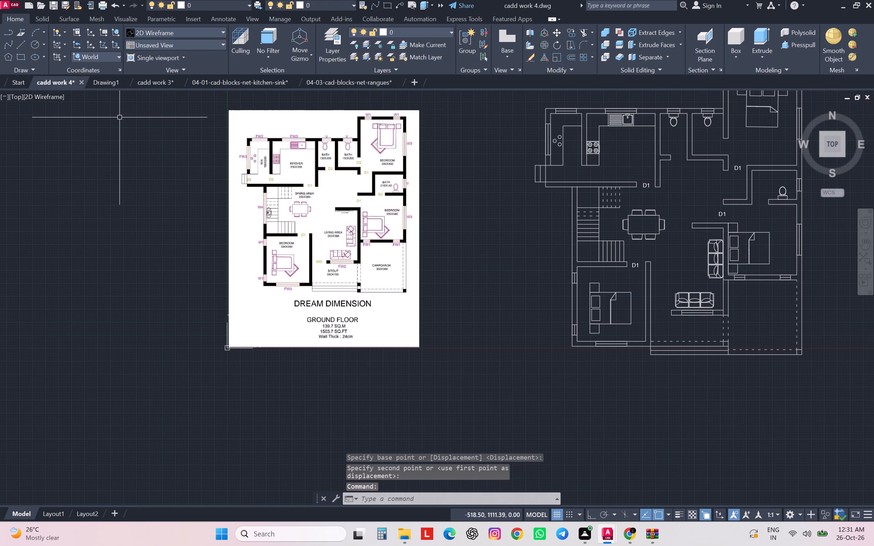
{"action": "key", "text": "ctrl+v"}
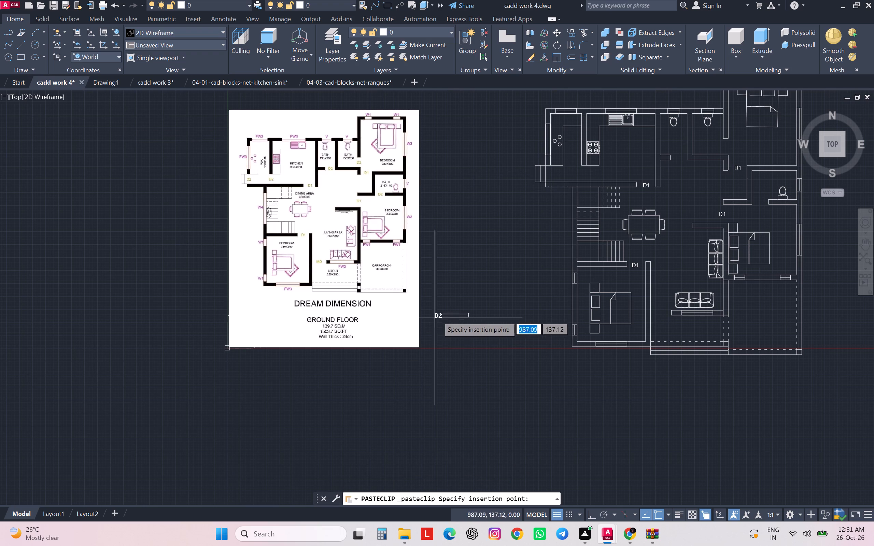
{"action": "left_click", "coordinate": [475, 276]}
Copy the D2 label to the work area's outer door, the work area–kitchen opening, both upper bath doorways and the right-hand bath's doorway.
{"action": "left_click", "coordinate": [477, 276]}
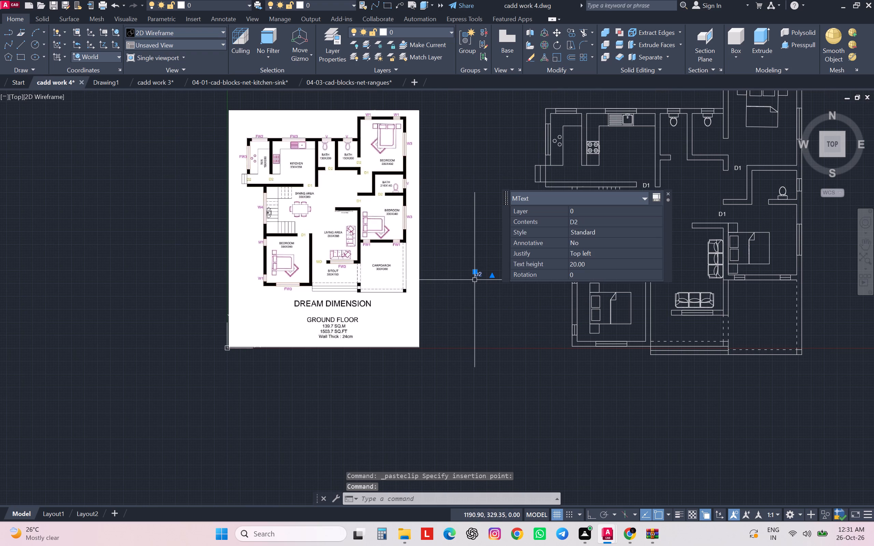
{"action": "key", "text": "c"}
{"action": "key", "text": "o"}
{"action": "key", "text": "Return"}
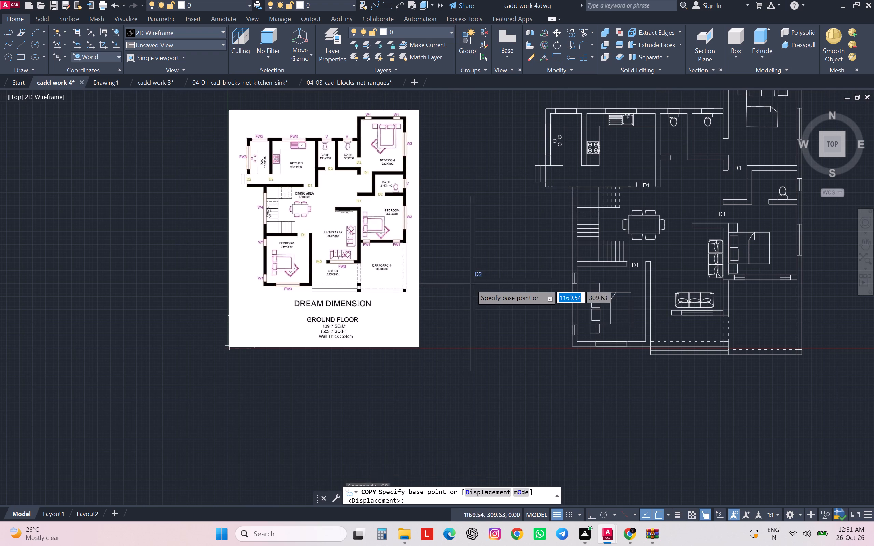
{"action": "left_click", "coordinate": [471, 276]}
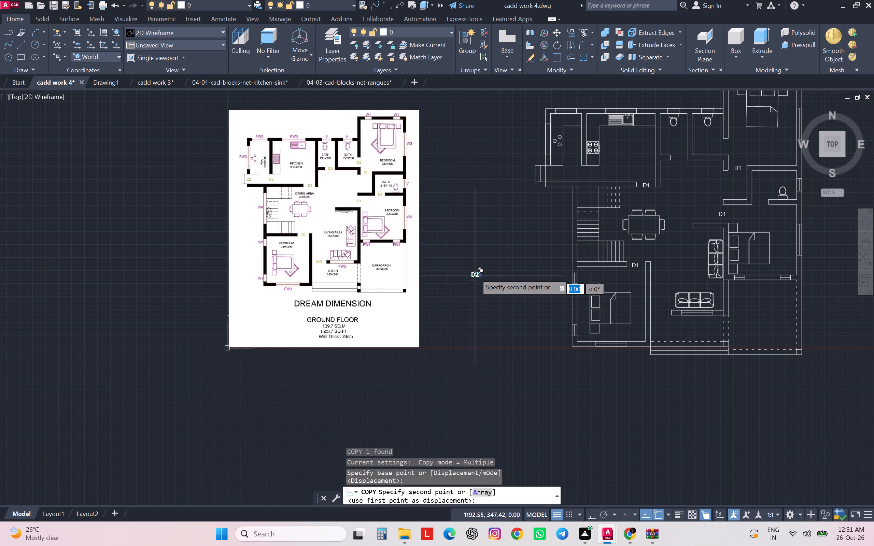
{"action": "left_click", "coordinate": [549, 176]}
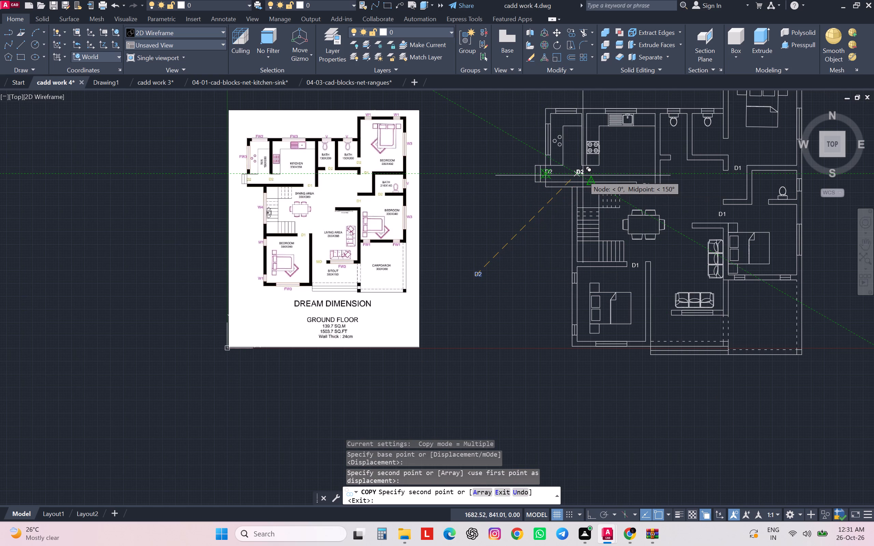
{"action": "key", "text": "F8"}
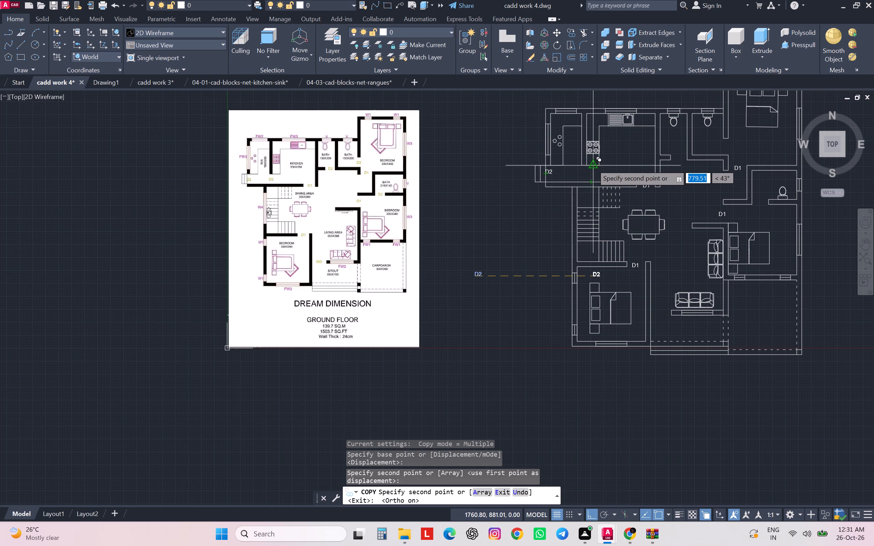
{"action": "key", "text": "F8"}
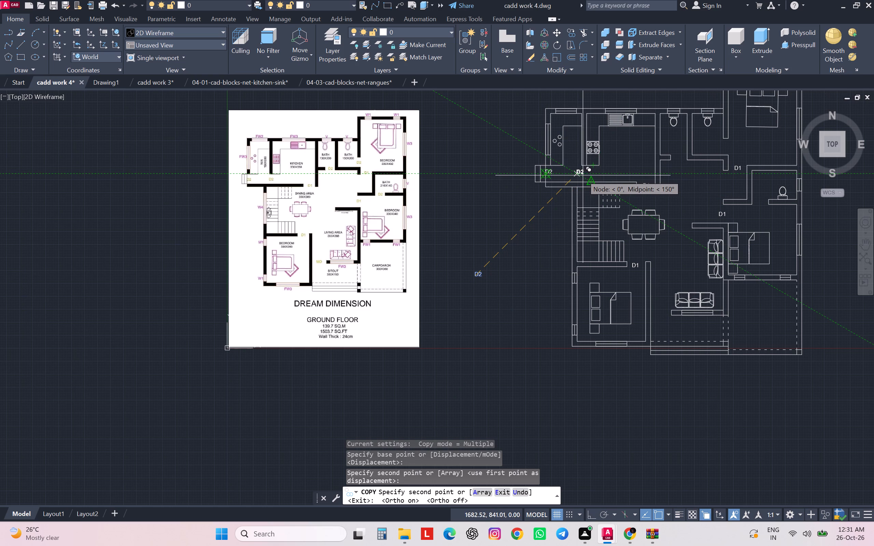
{"action": "left_click", "coordinate": [581, 175]}
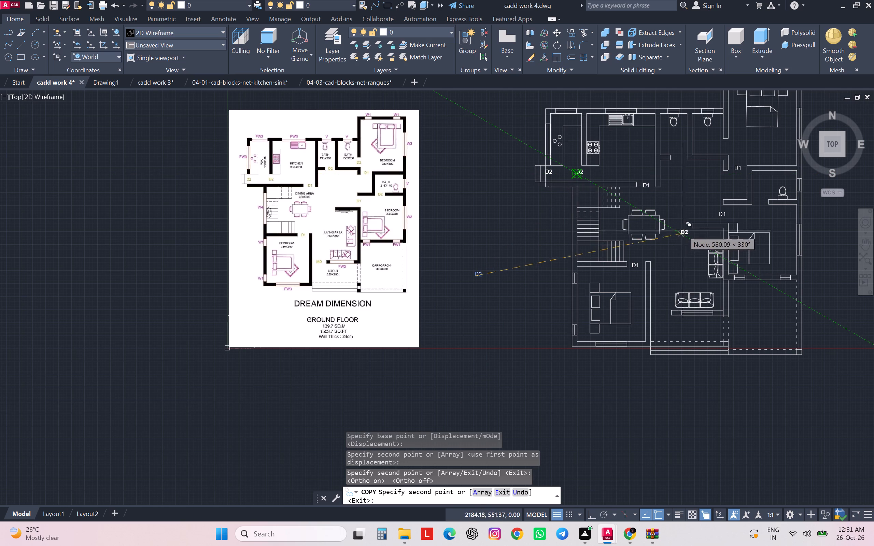
{"action": "left_click", "coordinate": [677, 159]}
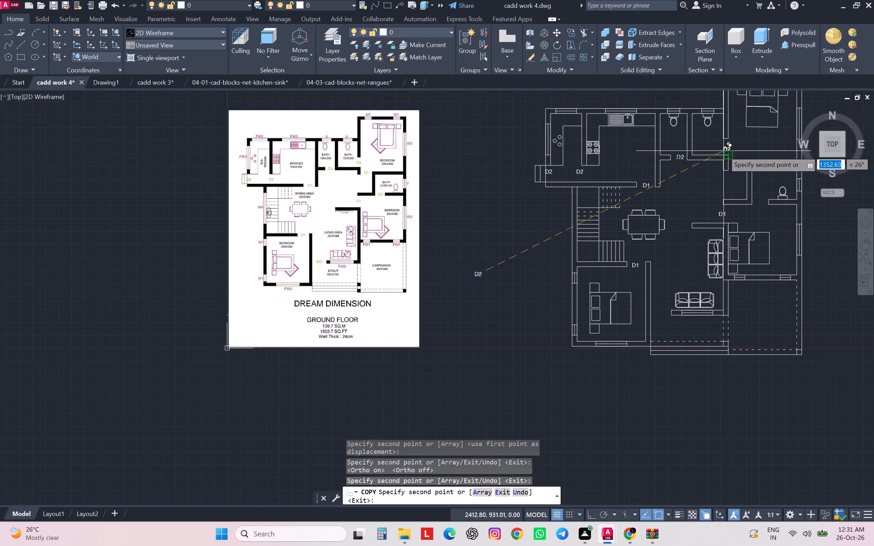
{"action": "left_click", "coordinate": [723, 148]}
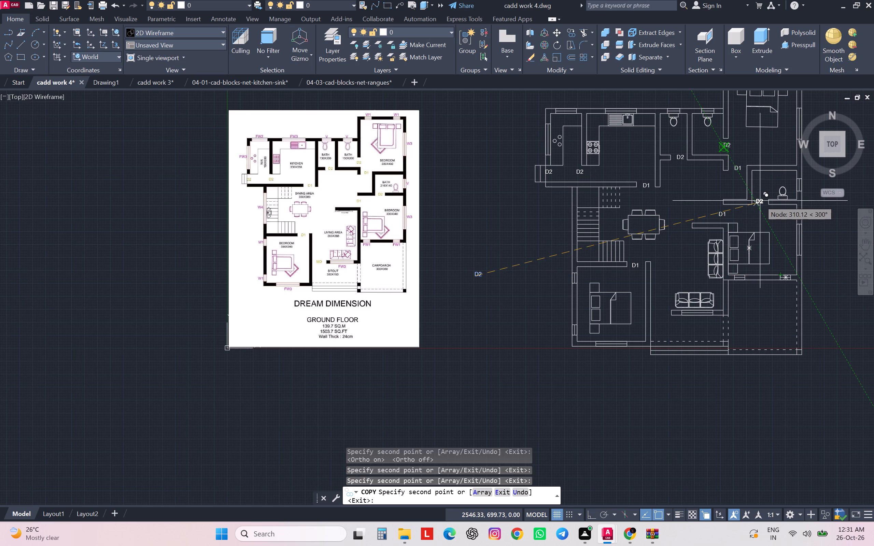
{"action": "left_click", "coordinate": [760, 201]}
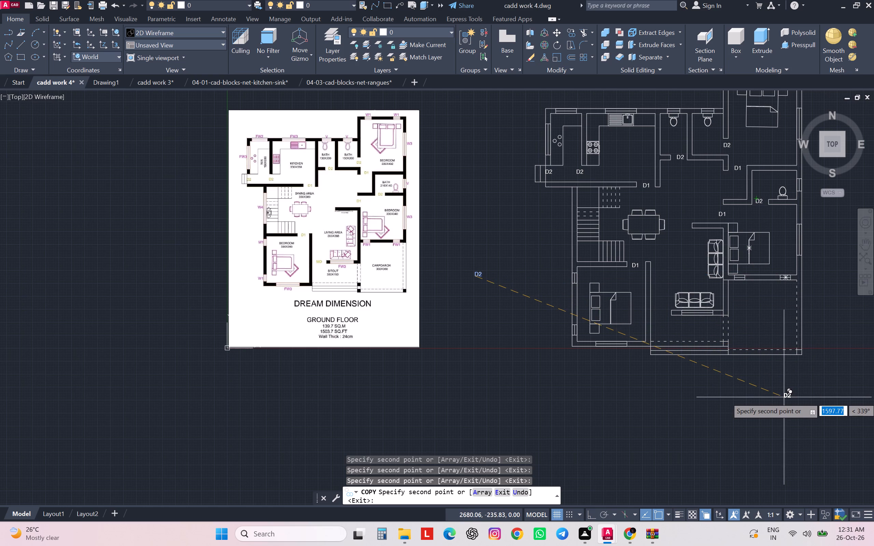
{"action": "key", "text": "Escape"}
{"action": "key", "text": "Escape"}
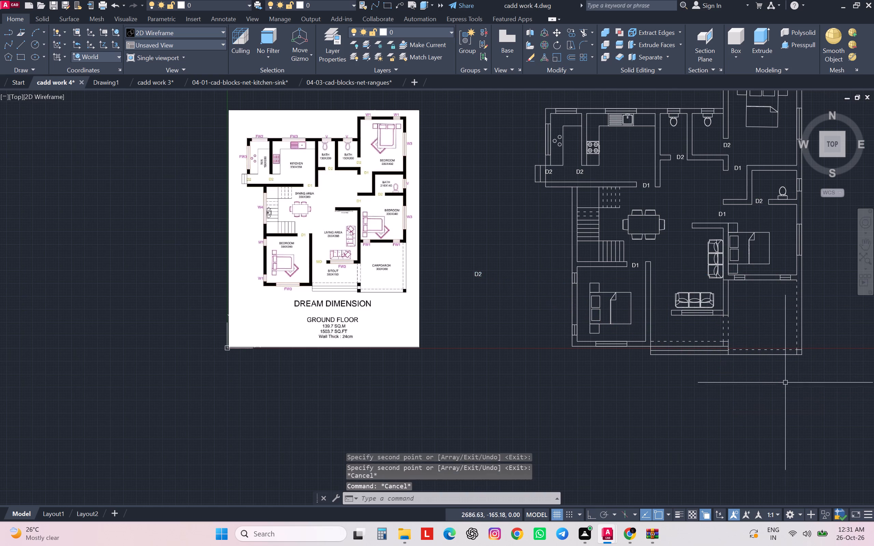
{"action": "key", "text": "Escape"}
{"action": "key", "text": "Escape"}
{"action": "key", "text": "Escape"}
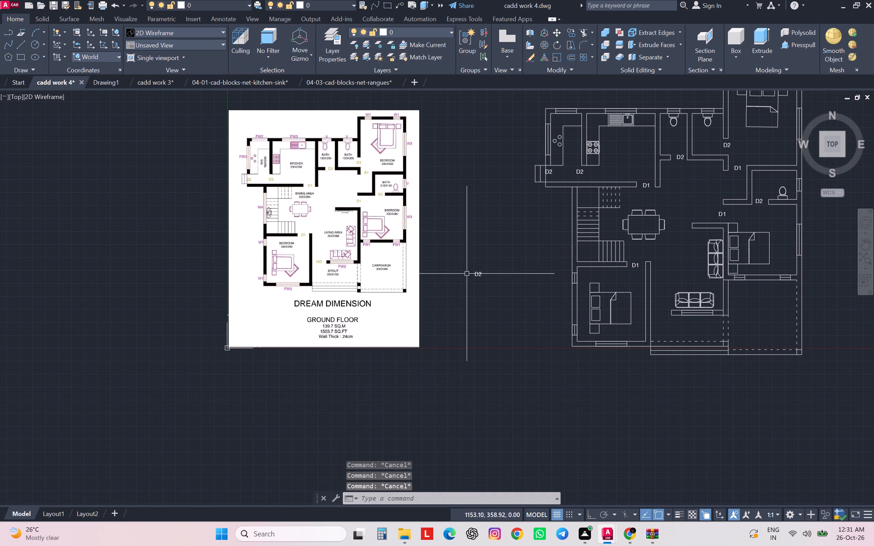
Change the spare D2 label between the reference image and the plan to read FW3.
{"action": "double_click", "coordinate": [476, 274]}
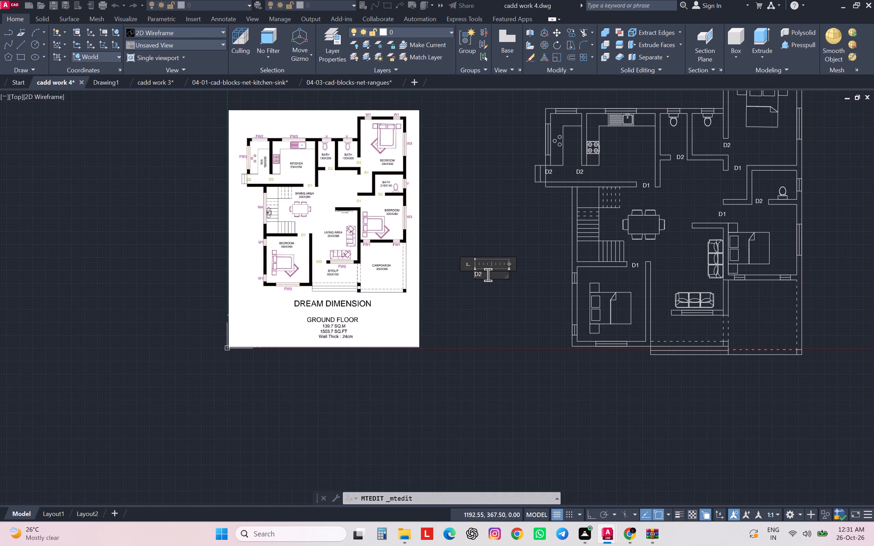
{"action": "left_click_drag", "start_coordinate": [487, 274], "coordinate": [456, 273]}
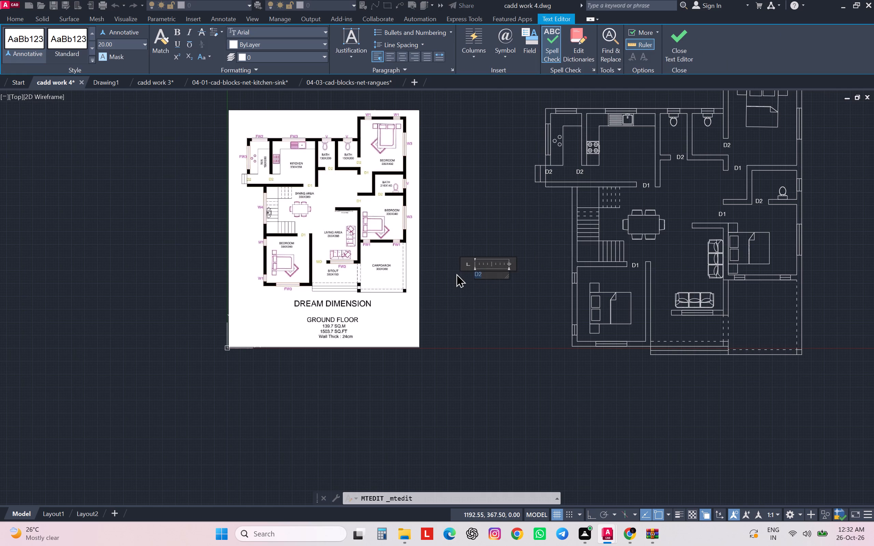
{"action": "type", "text": "FW"}
{"action": "key", "text": "3"}
{"action": "left_click", "coordinate": [503, 294]}
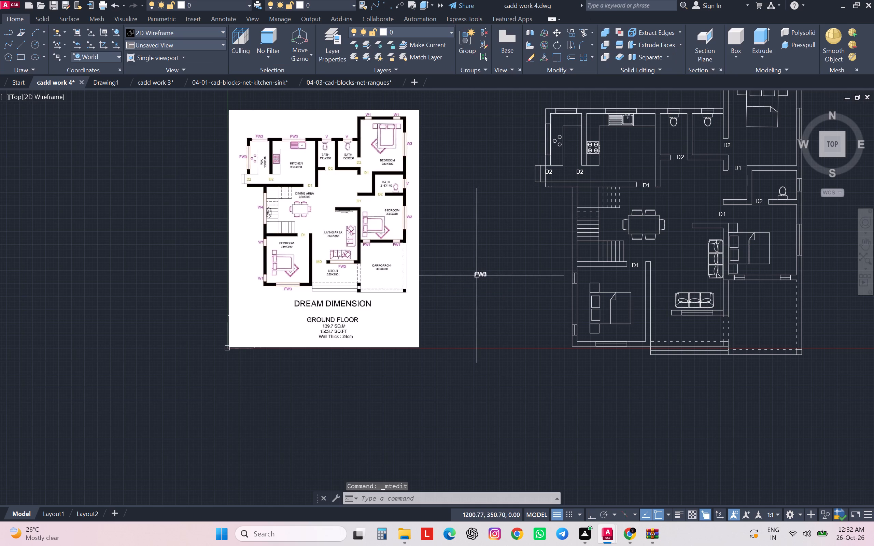
Copy the FW3 label to the lower-left bedroom's front window, the work area's side window, the kitchen window and the living area–sitout window.
{"action": "left_click", "coordinate": [477, 276]}
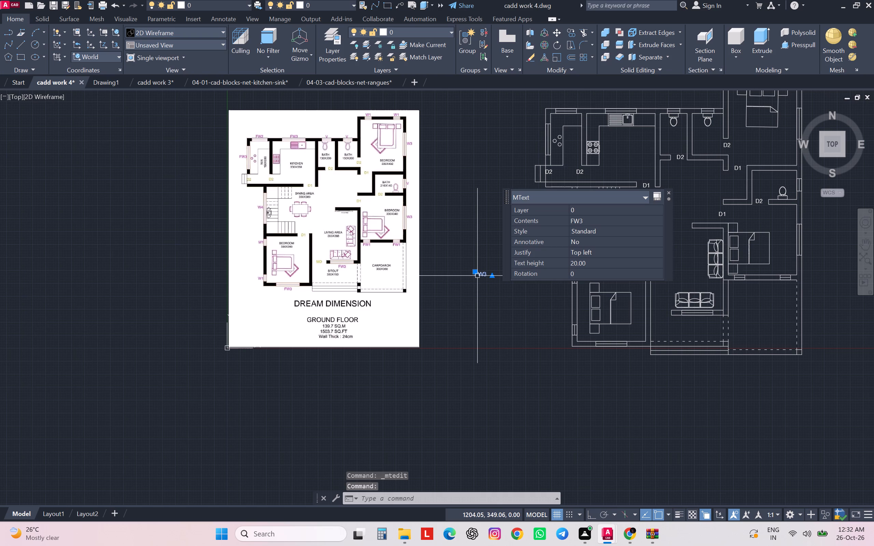
{"action": "type", "text": "CO"}
{"action": "key", "text": "Return"}
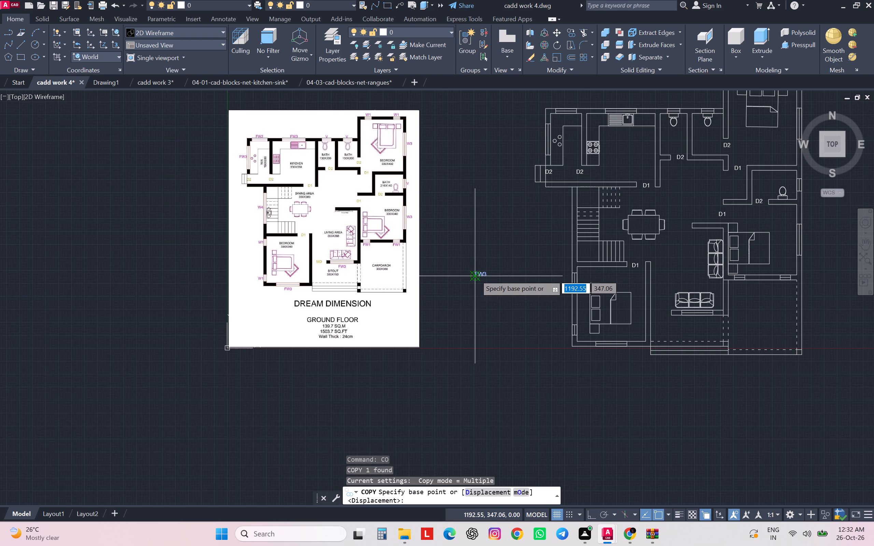
{"action": "left_click", "coordinate": [478, 272]}
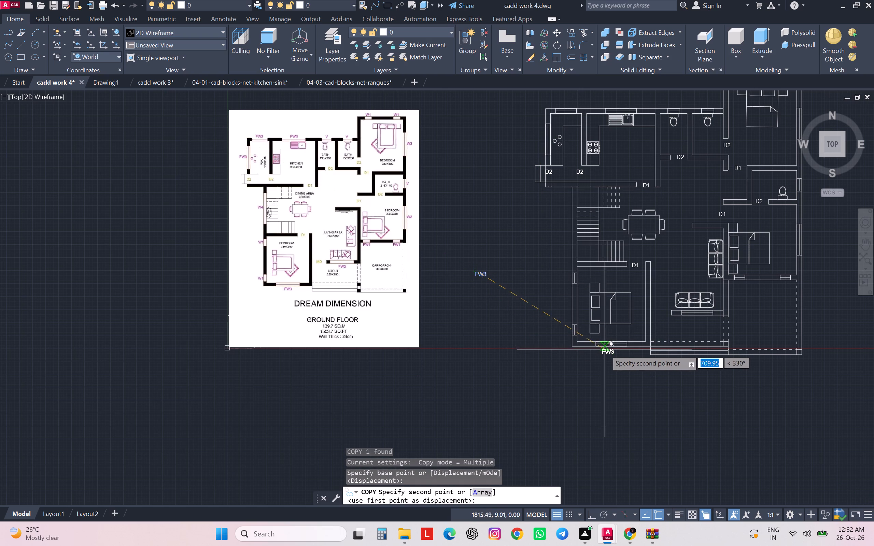
{"action": "left_click", "coordinate": [607, 351]}
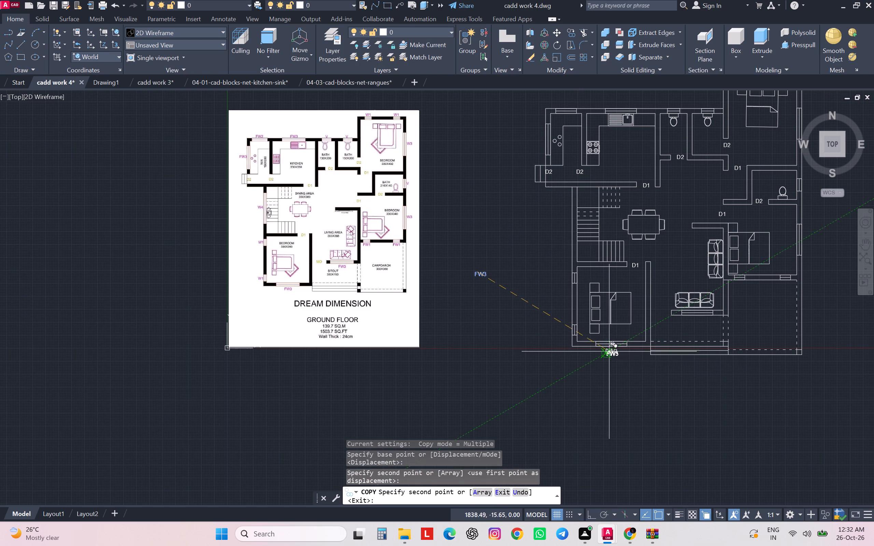
{"action": "left_click", "coordinate": [534, 135]}
{"action": "middle_click_drag", "start_coordinate": [544, 262], "coordinate": [538, 277]}
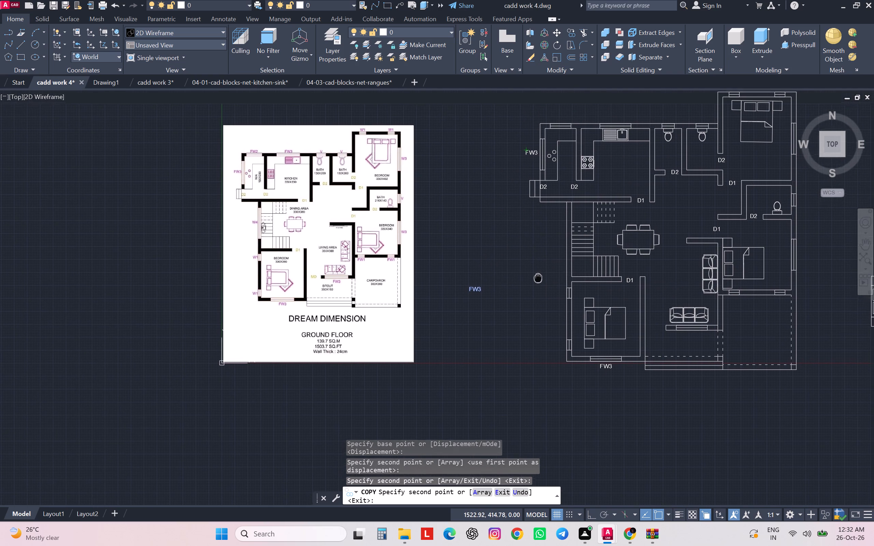
{"action": "middle_click_drag", "start_coordinate": [538, 277], "coordinate": [540, 276]}
{"action": "scroll", "coordinate": [611, 115], "scroll_direction": "up", "scroll_amount": 1}
{"action": "left_click", "coordinate": [611, 115]}
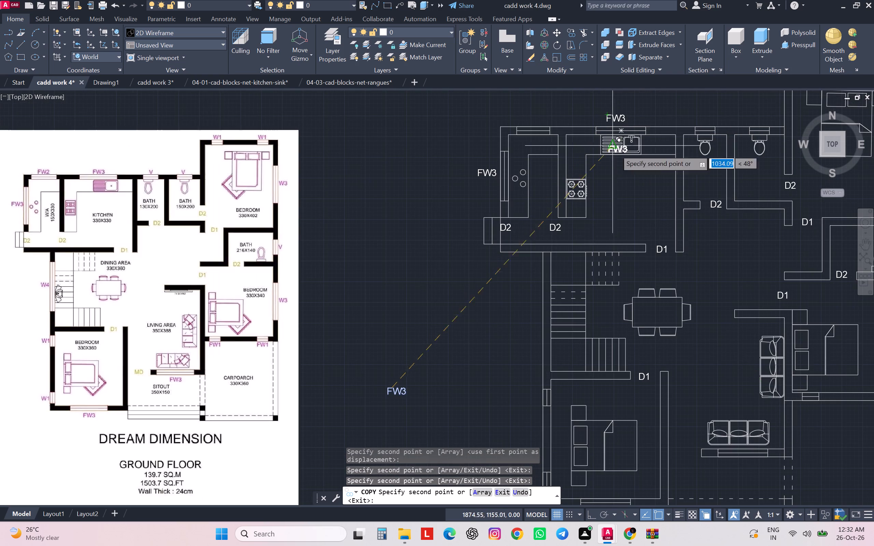
{"action": "scroll", "coordinate": [608, 254], "scroll_direction": "down", "scroll_amount": 1}
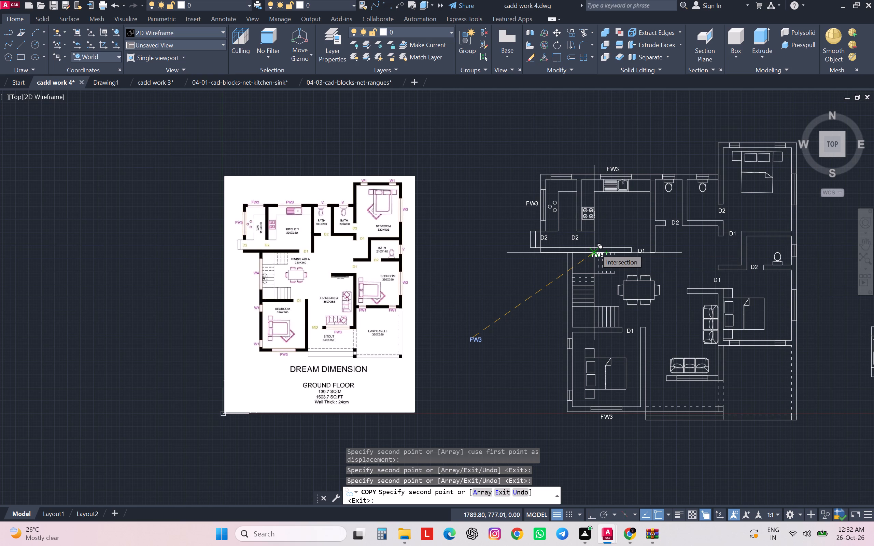
{"action": "left_click", "coordinate": [689, 386]}
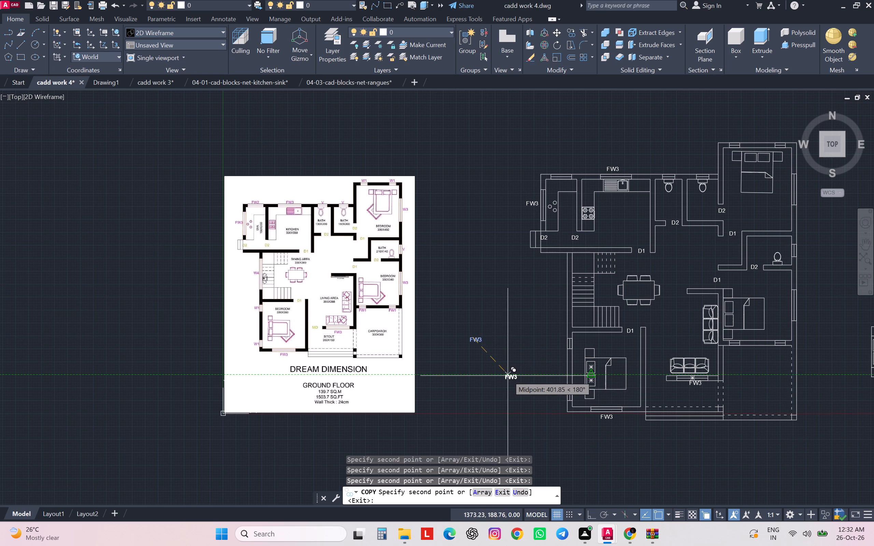
{"action": "key", "text": "Escape"}
Change the spare FW3 label between the reference image and the plan to read FW1.
{"action": "left_click", "coordinate": [475, 341]}
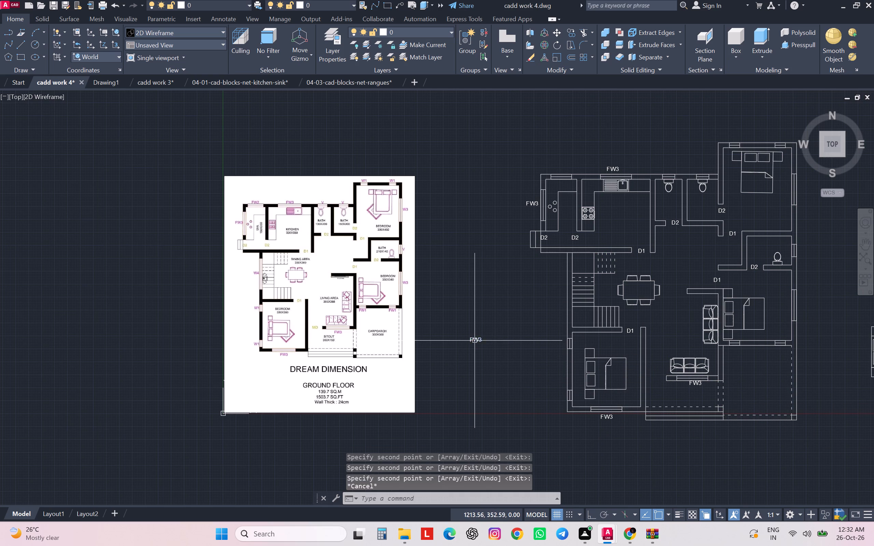
{"action": "left_click", "coordinate": [475, 341]}
{"action": "left_click", "coordinate": [484, 339]}
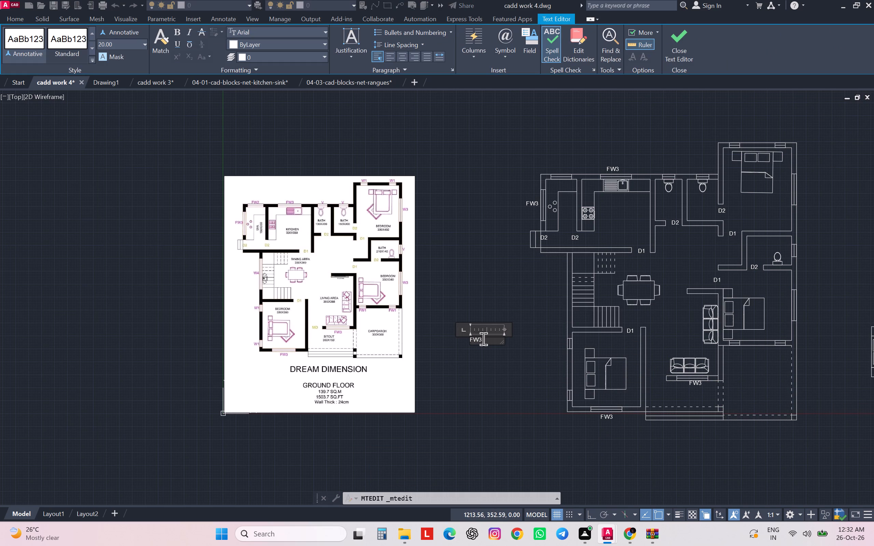
{"action": "key", "text": "BackSpace"}
{"action": "key", "text": "1"}
{"action": "left_click", "coordinate": [505, 372]}
Copy the FW1 label below both windows in the wall between the right-hand bedroom and the carporch.
{"action": "left_click", "coordinate": [474, 339]}
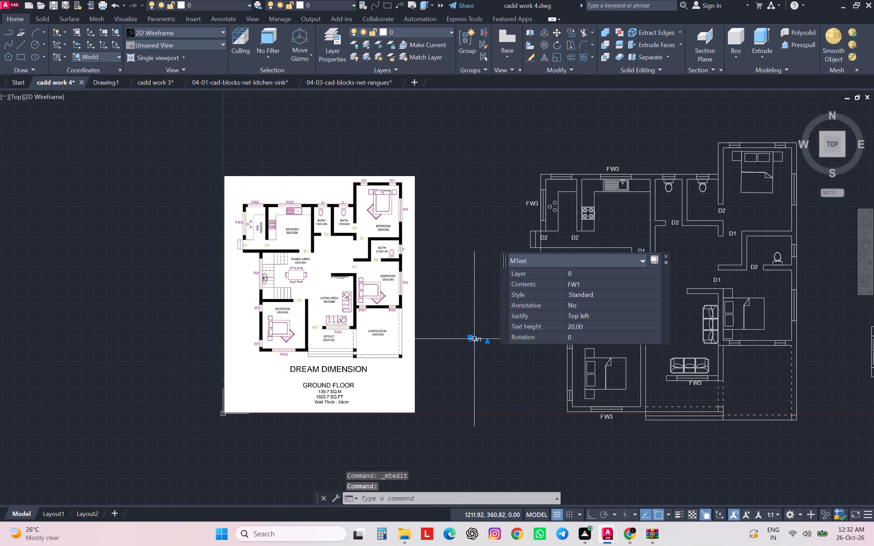
{"action": "key", "text": "c"}
{"action": "key", "text": "o"}
{"action": "key", "text": "Return"}
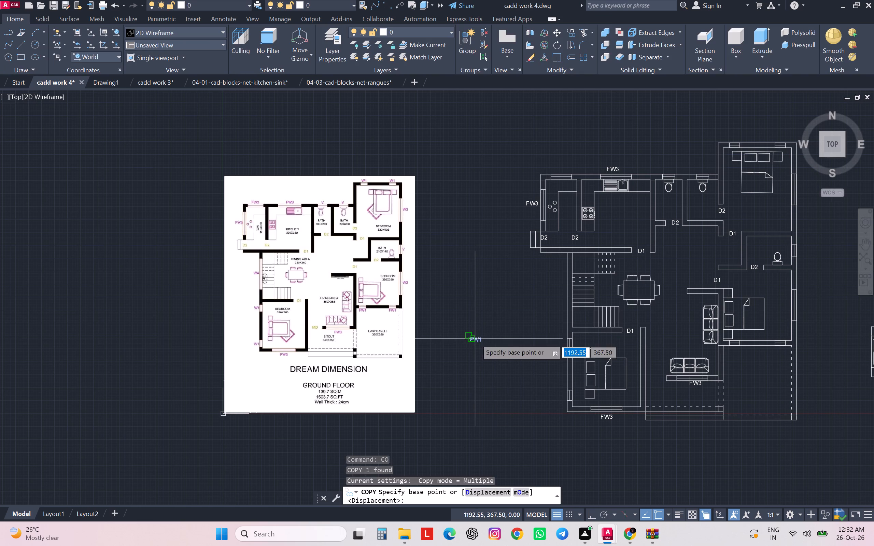
{"action": "left_click", "coordinate": [477, 337]}
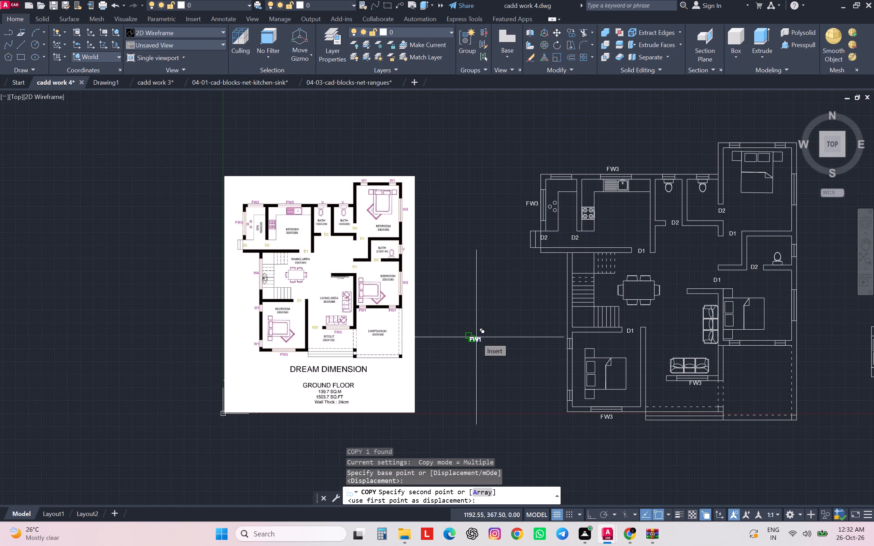
{"action": "left_click", "coordinate": [734, 350]}
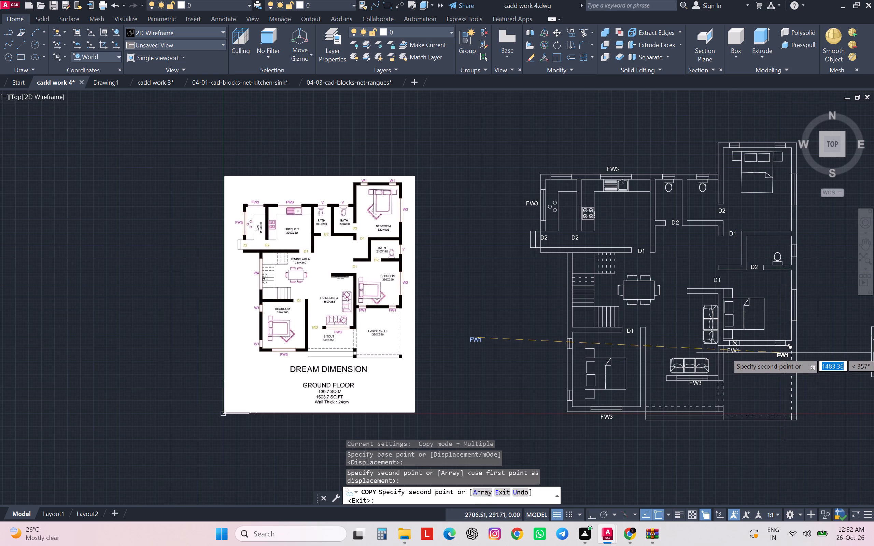
{"action": "left_click", "coordinate": [783, 350]}
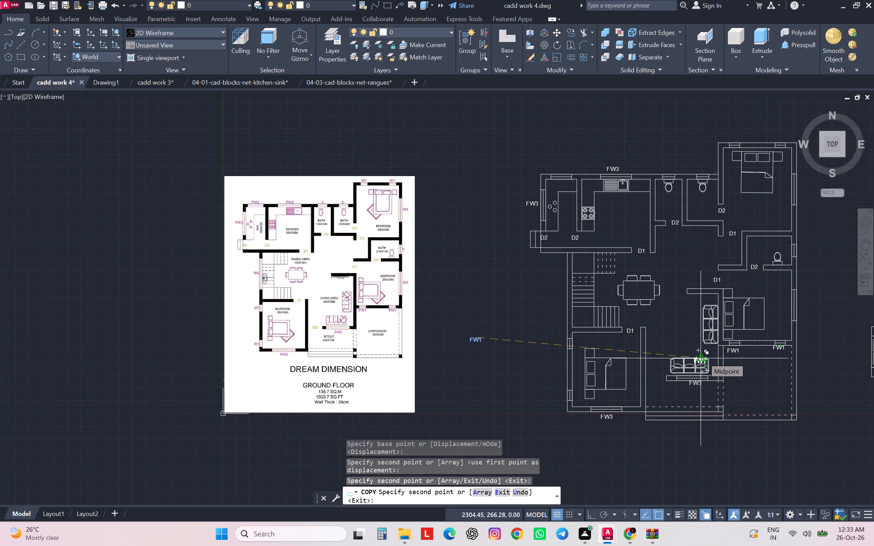
{"action": "key", "text": "Escape"}
{"action": "key", "text": "Escape"}
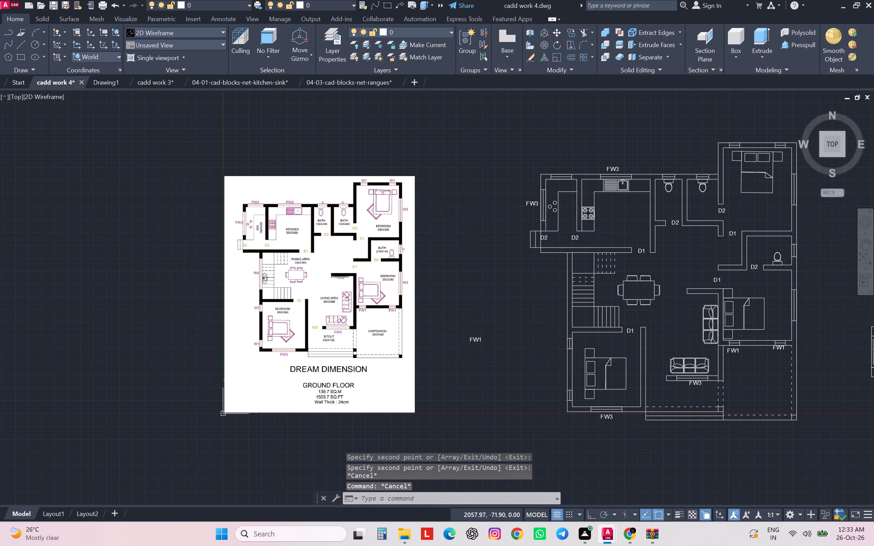
{"action": "key", "text": "Escape"}
{"action": "key", "text": "Escape"}
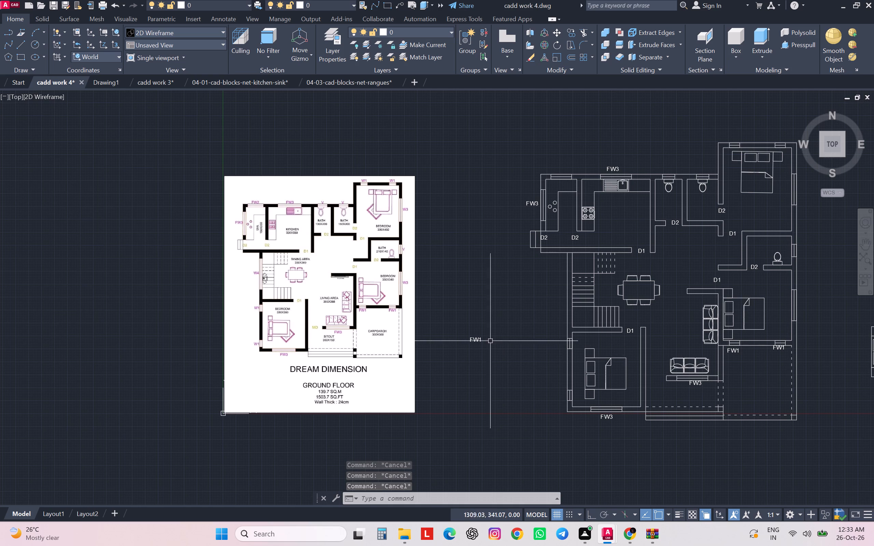
Change the spare FW1 label between the reference image and the plan to read W1.
{"action": "double_click", "coordinate": [480, 339]}
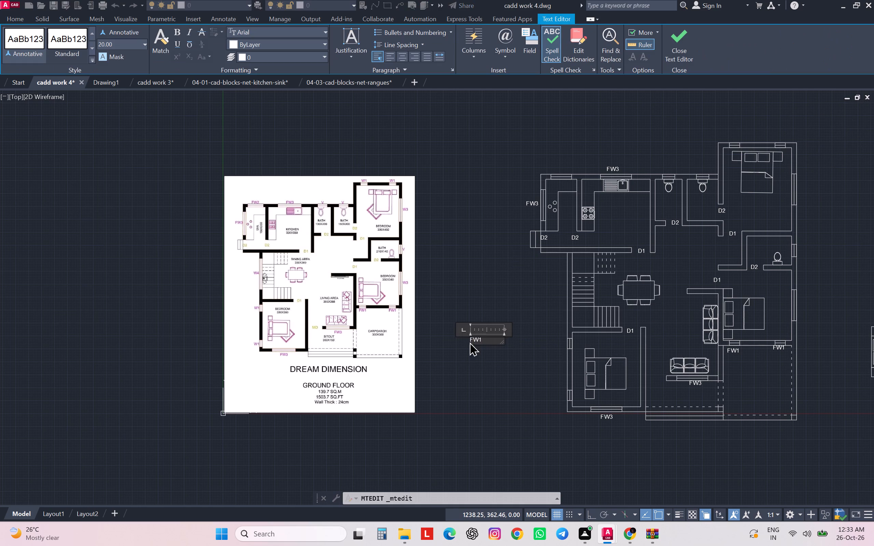
{"action": "left_click", "coordinate": [474, 338]}
{"action": "key", "text": "BackSpace"}
{"action": "left_click", "coordinate": [529, 363]}
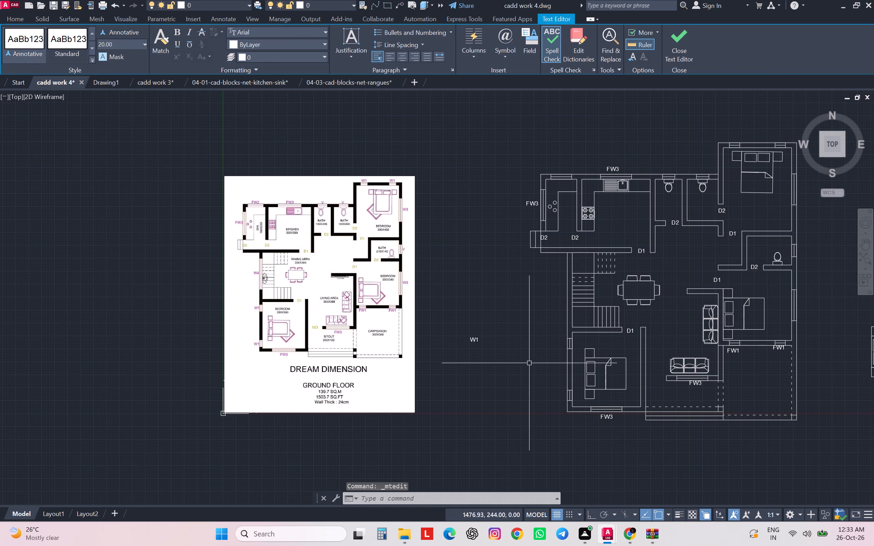
Copy the W1 label beside the lower-left bedroom's two side windows and above the upper-right bedroom's two top windows.
{"action": "left_click", "coordinate": [475, 343]}
{"action": "type", "text": "CO"}
{"action": "key", "text": "Return"}
{"action": "left_click", "coordinate": [475, 340]}
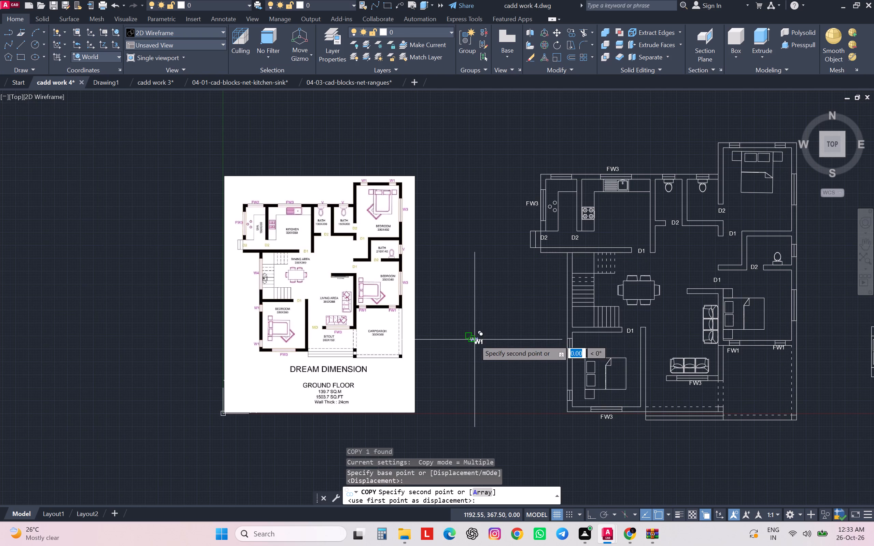
{"action": "left_click", "coordinate": [557, 395]}
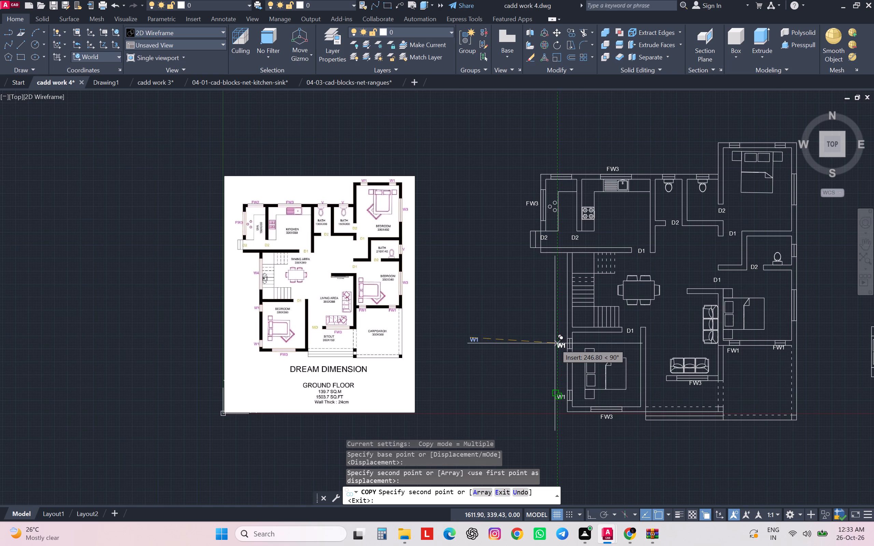
{"action": "left_click", "coordinate": [555, 343]}
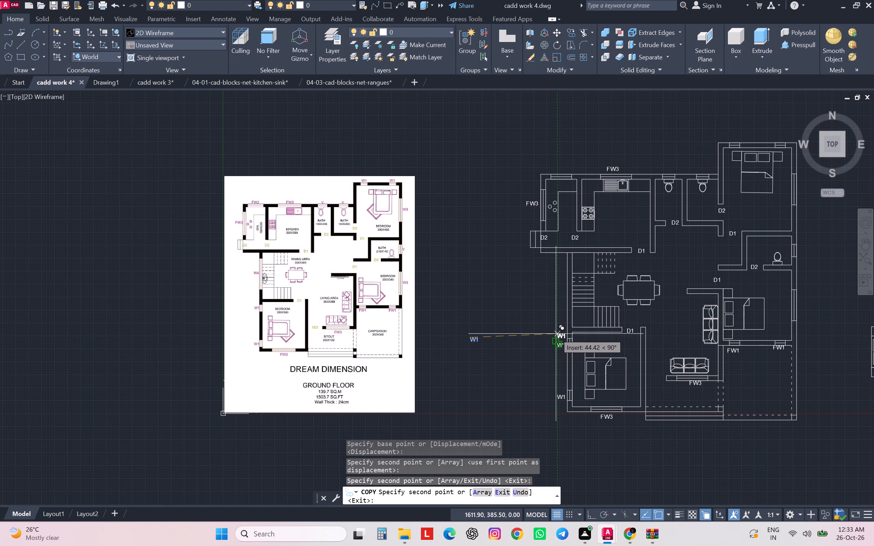
{"action": "left_click", "coordinate": [730, 137]}
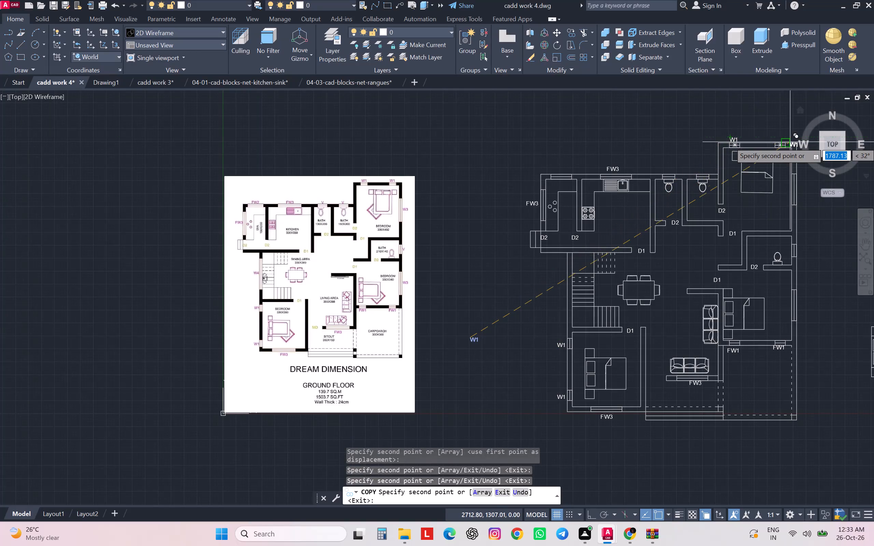
{"action": "left_click", "coordinate": [767, 136]}
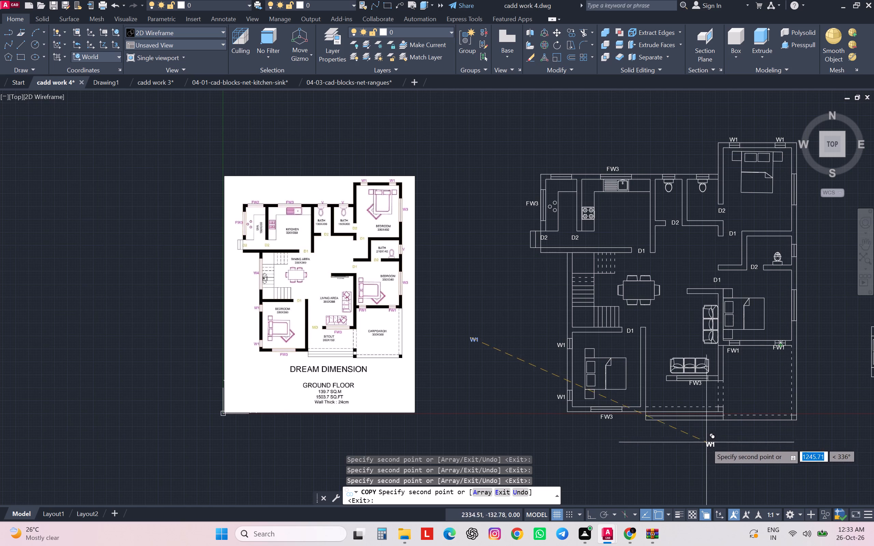
{"action": "key", "text": "Escape"}
{"action": "key", "text": "Escape"}
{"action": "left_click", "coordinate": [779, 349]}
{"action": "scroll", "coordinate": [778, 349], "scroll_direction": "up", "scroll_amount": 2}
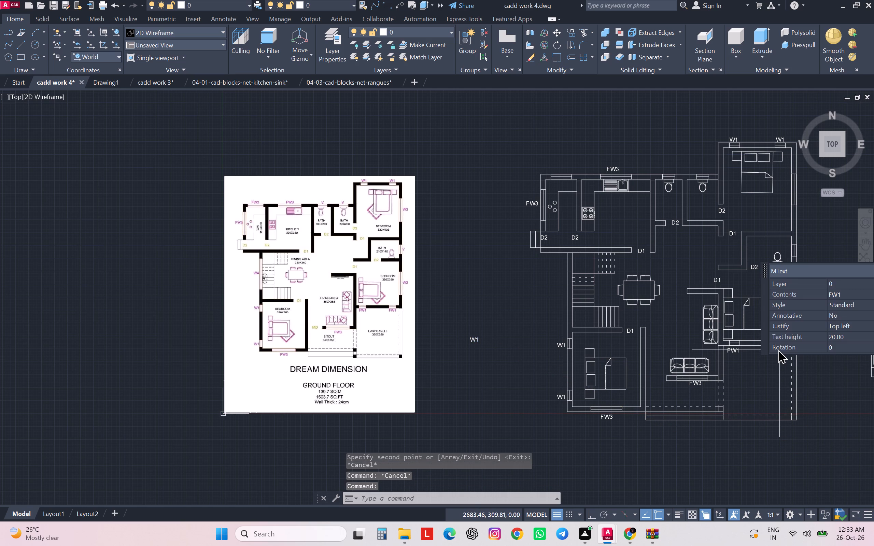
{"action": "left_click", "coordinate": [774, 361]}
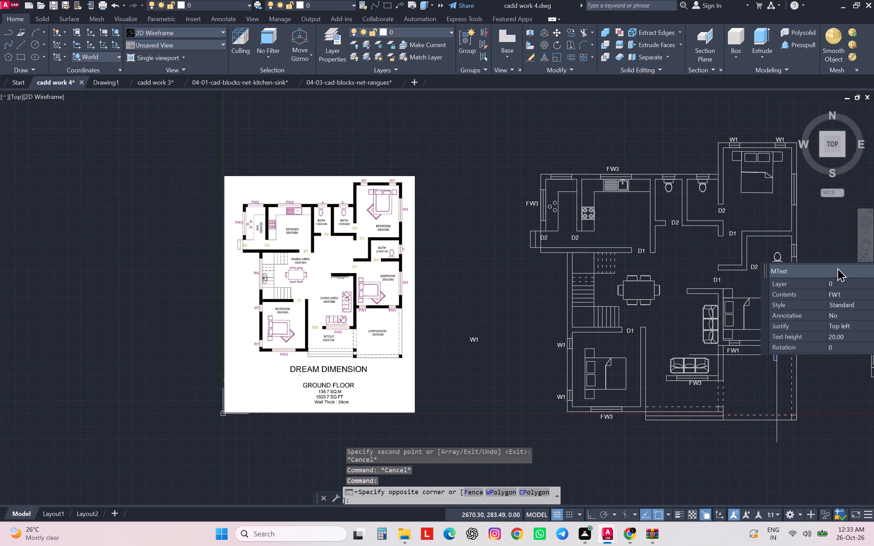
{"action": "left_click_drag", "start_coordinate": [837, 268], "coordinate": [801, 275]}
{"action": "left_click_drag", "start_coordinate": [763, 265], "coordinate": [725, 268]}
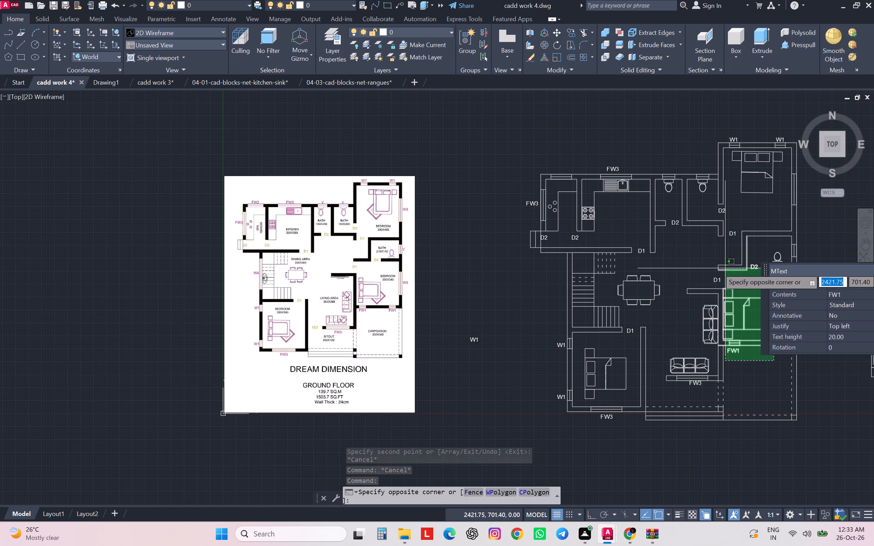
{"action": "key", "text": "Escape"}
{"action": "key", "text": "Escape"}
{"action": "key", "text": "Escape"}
Shift the FW1 label of the right-hand window in the bedroom–carporch wall slightly down, clear of the wall line.
{"action": "scroll", "coordinate": [785, 347], "scroll_direction": "up", "scroll_amount": 4}
{"action": "left_click", "coordinate": [772, 354]}
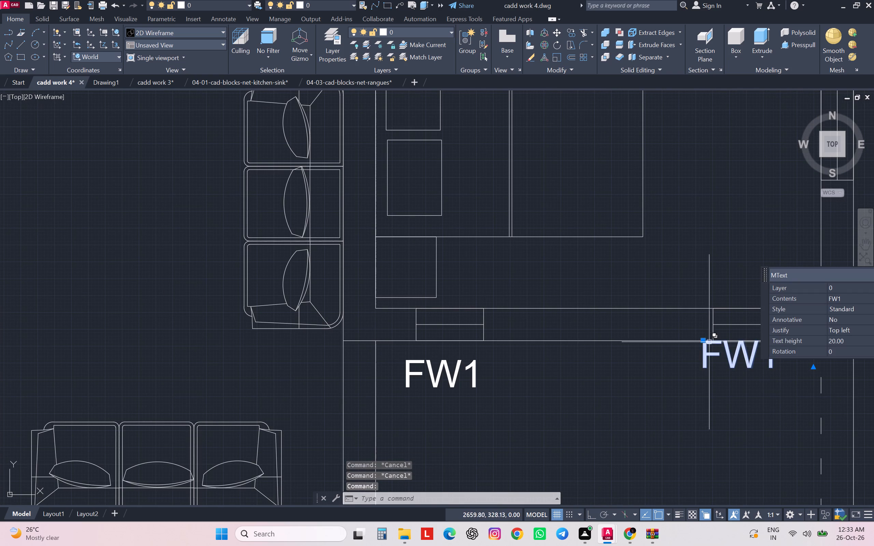
{"action": "left_click", "coordinate": [705, 342]}
{"action": "left_click", "coordinate": [706, 351]}
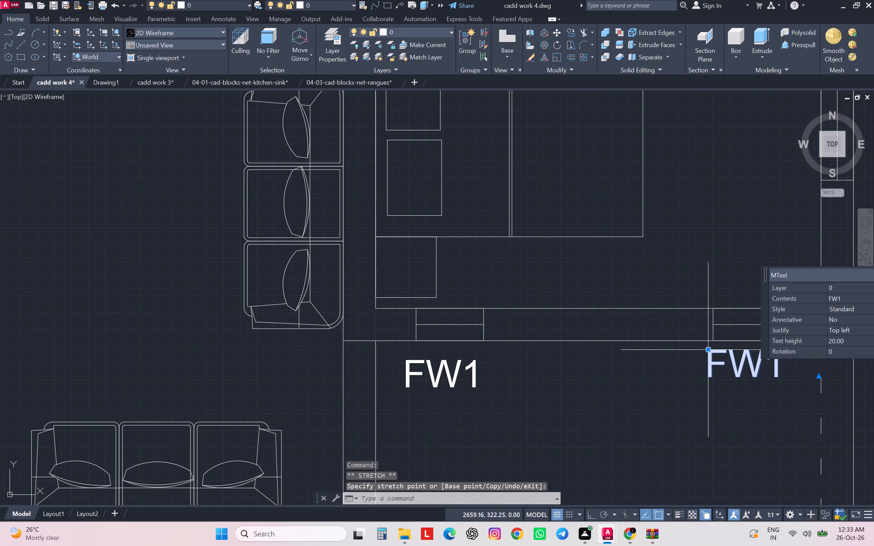
{"action": "scroll", "coordinate": [707, 348], "scroll_direction": "down", "scroll_amount": 2}
{"action": "key", "text": "Escape"}
{"action": "key", "text": "Escape"}
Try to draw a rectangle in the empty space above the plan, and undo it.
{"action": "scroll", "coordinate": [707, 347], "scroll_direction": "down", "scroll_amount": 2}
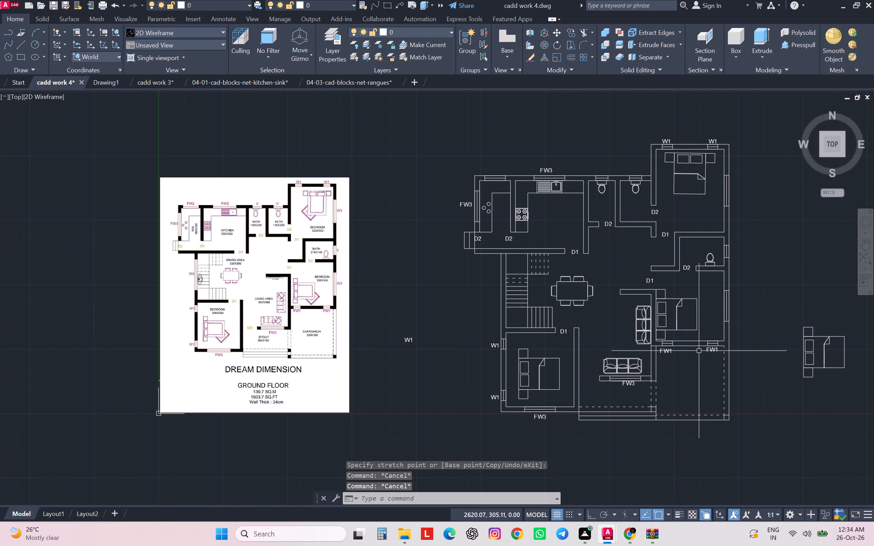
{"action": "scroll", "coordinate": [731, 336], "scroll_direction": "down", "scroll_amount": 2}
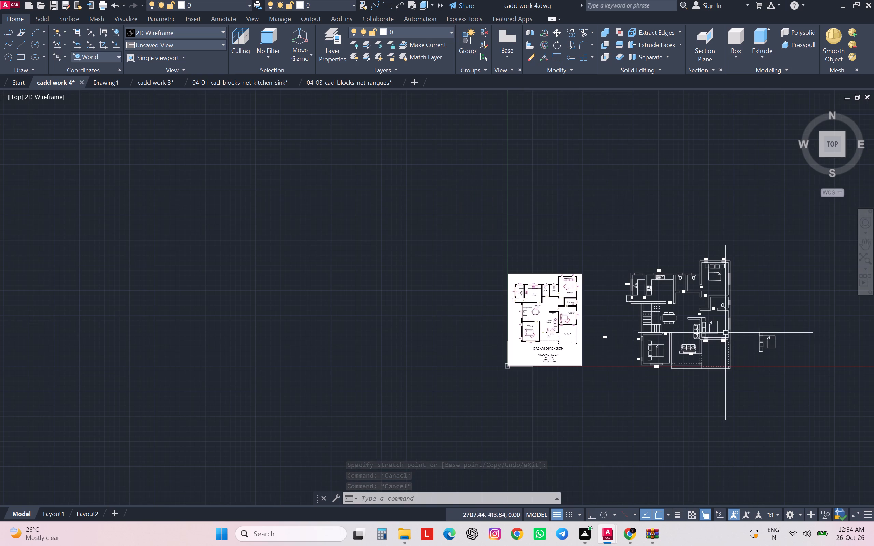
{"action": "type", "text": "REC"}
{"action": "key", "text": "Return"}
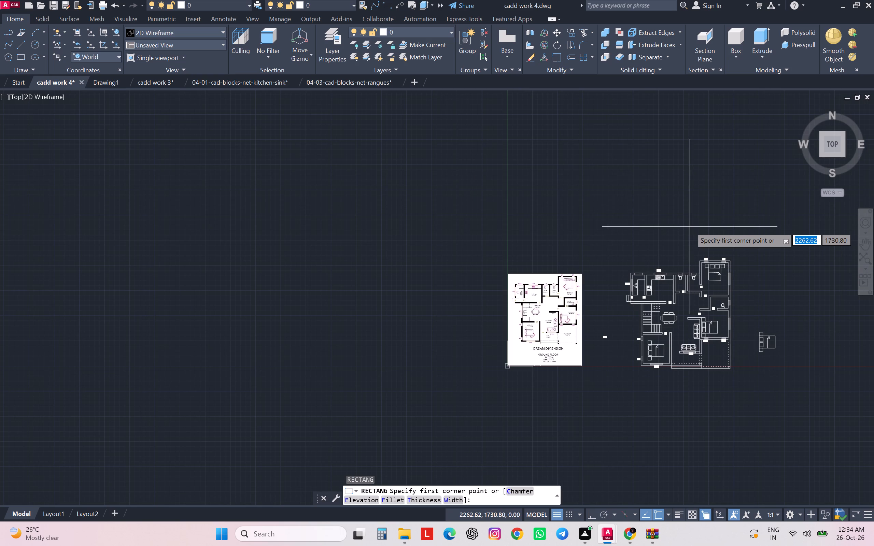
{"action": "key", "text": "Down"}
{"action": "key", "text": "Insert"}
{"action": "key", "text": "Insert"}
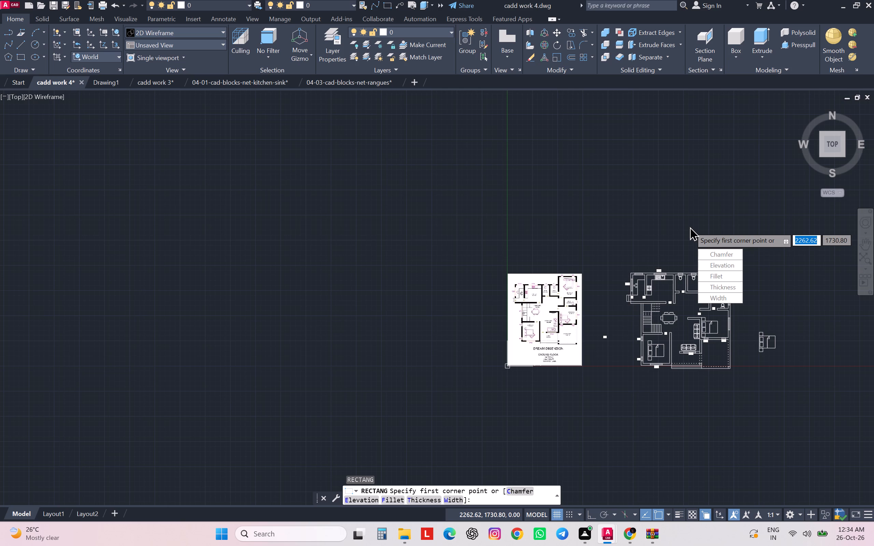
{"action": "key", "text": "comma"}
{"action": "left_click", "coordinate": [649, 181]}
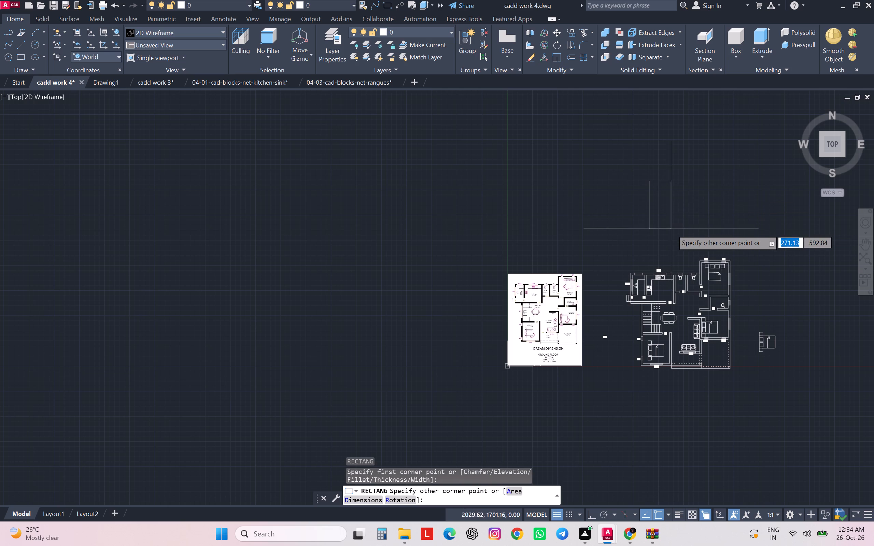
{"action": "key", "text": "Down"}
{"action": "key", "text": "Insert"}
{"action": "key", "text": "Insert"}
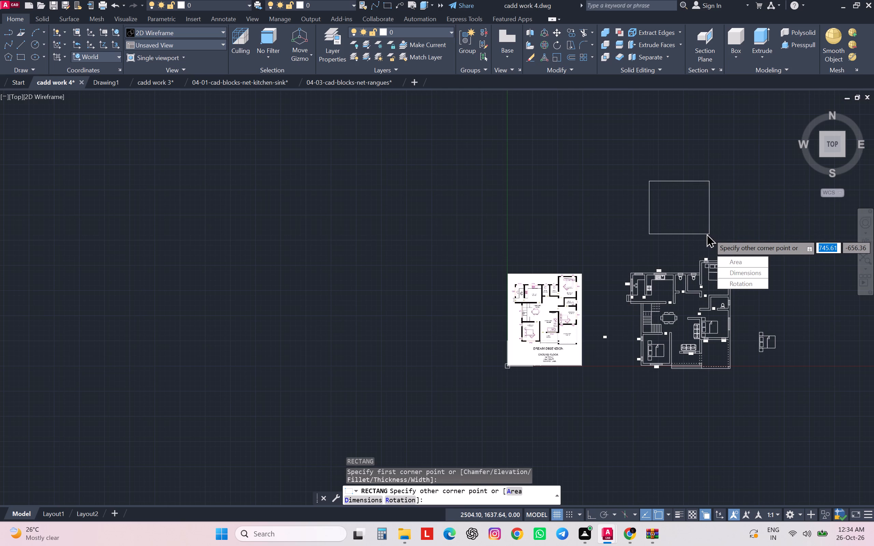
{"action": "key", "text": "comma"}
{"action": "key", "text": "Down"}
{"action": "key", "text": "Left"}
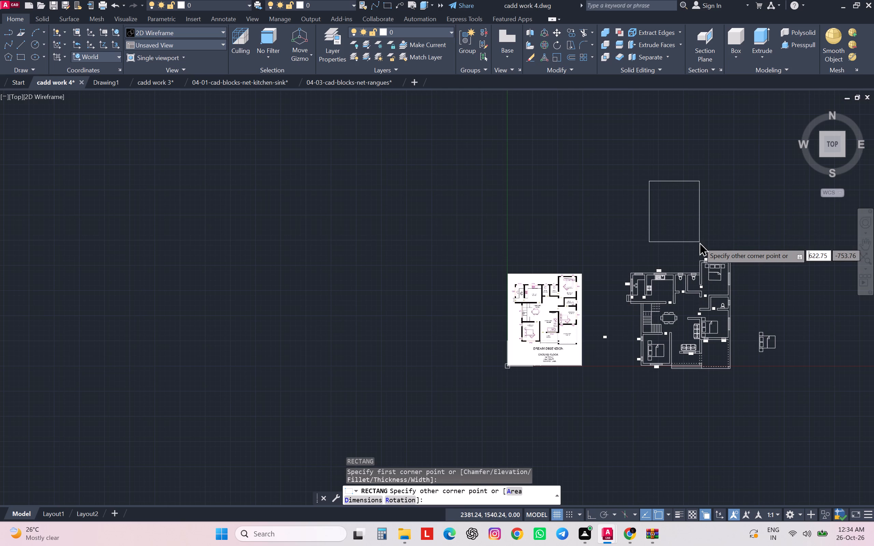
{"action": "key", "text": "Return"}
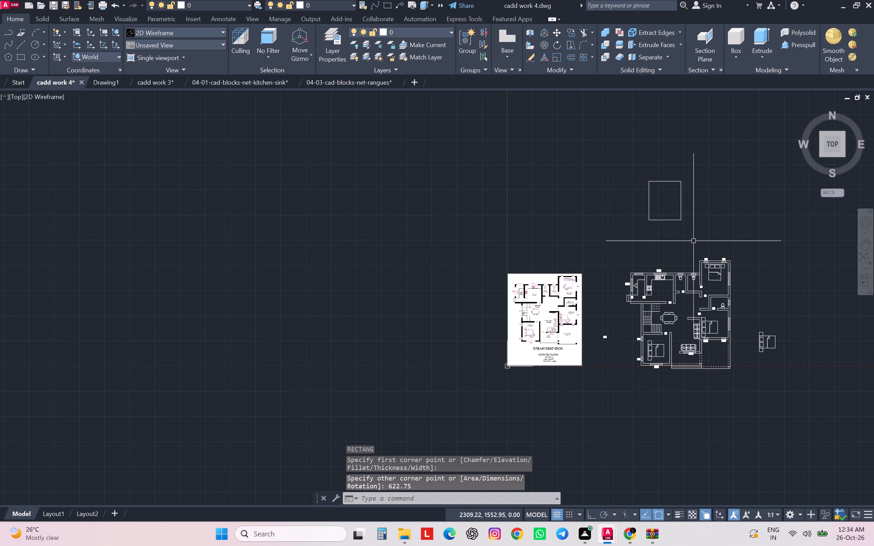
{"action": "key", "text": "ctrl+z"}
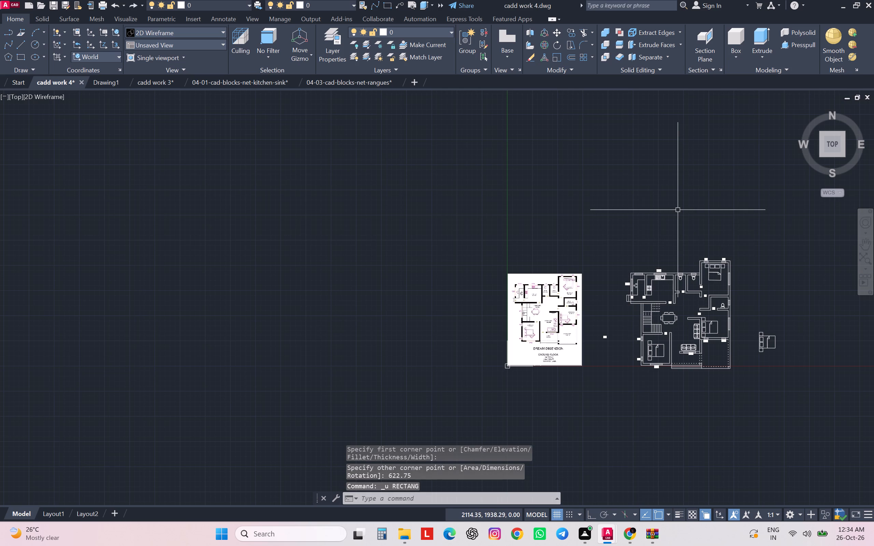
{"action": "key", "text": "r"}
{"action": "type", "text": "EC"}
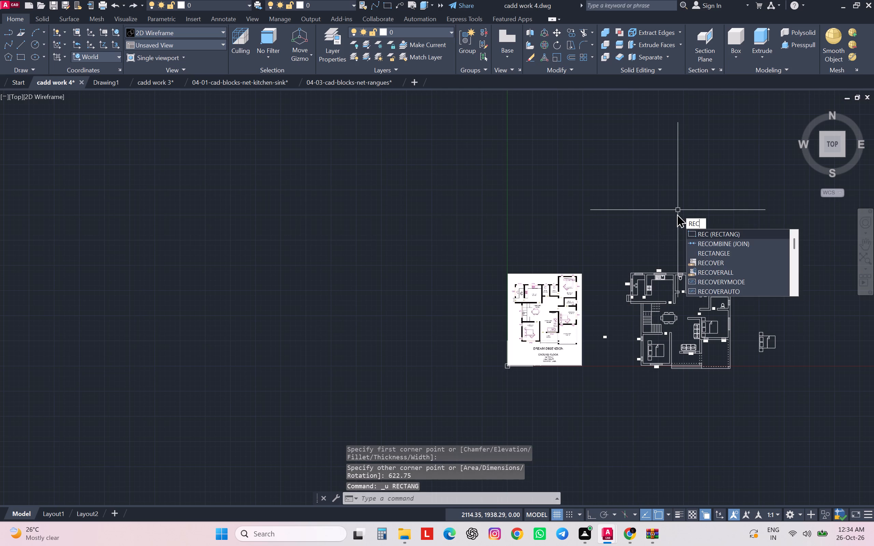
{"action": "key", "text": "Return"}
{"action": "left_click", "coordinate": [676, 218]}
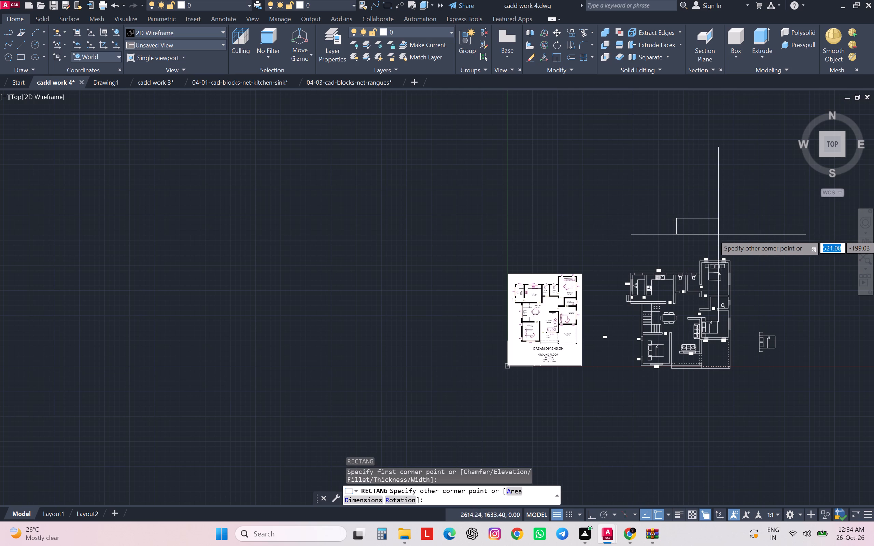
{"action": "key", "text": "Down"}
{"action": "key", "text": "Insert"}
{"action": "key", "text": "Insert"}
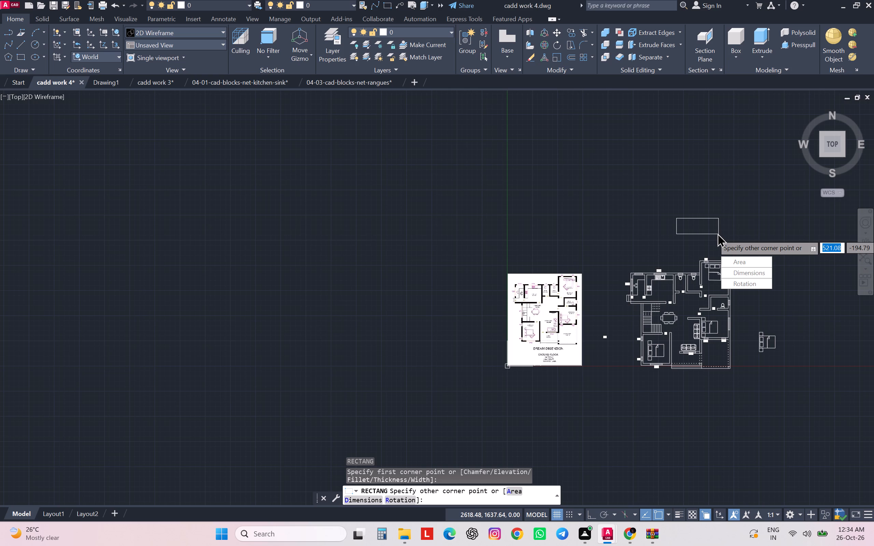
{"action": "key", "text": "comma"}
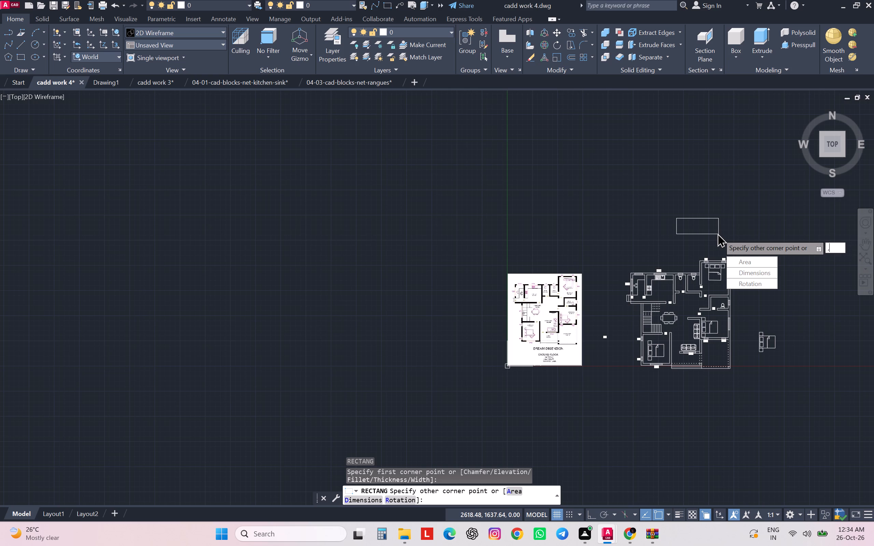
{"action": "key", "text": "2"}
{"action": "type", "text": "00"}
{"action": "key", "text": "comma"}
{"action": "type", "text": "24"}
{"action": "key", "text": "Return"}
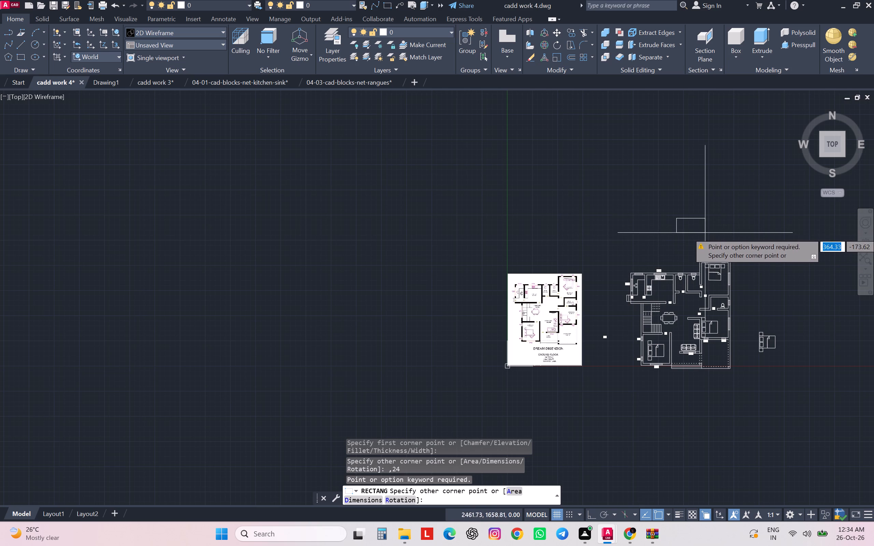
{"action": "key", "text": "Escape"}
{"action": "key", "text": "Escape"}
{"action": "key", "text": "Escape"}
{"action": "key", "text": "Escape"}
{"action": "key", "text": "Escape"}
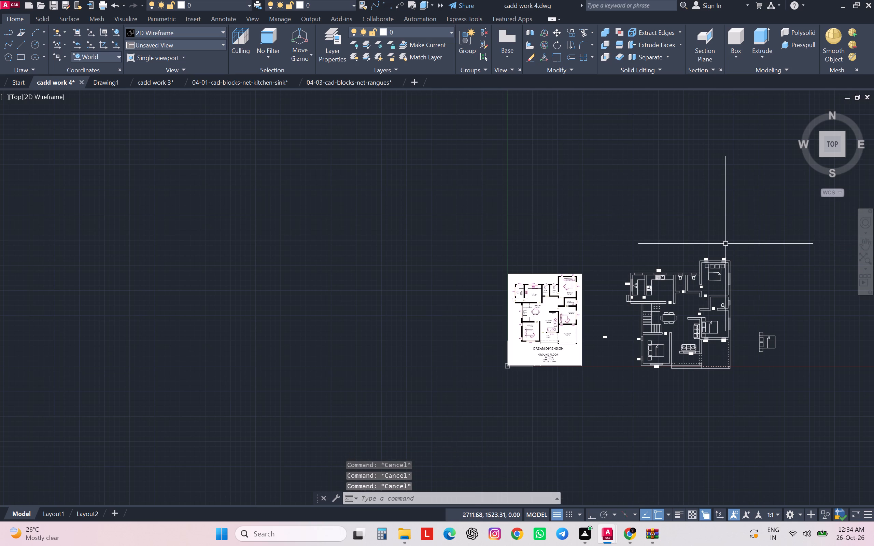
Draw a 200 by 24 rectangle in the empty space above the gap between the reference image and the plan.
{"action": "key", "text": "r"}
{"action": "type", "text": "EC"}
{"action": "key", "text": "Return"}
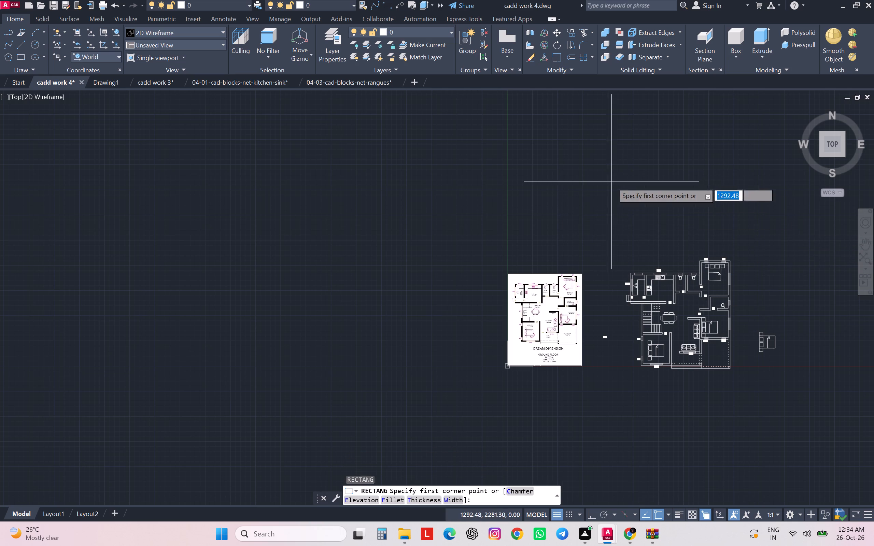
{"action": "left_click", "coordinate": [611, 182]}
{"action": "type", "text": "200"}
{"action": "key", "text": "comma"}
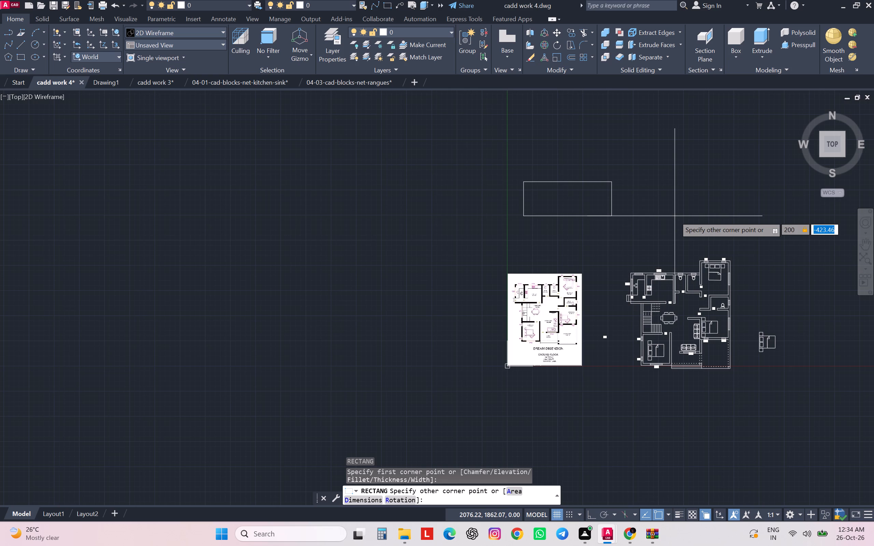
{"action": "type", "text": "24"}
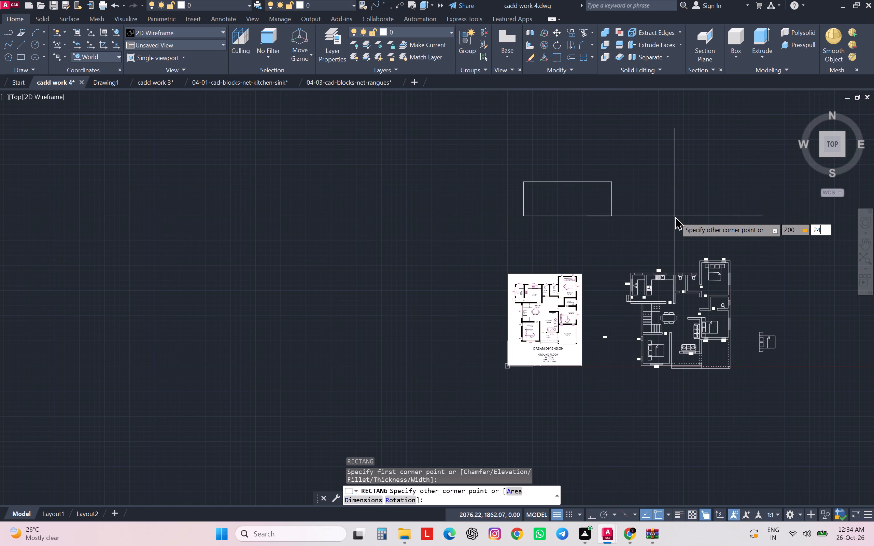
{"action": "key", "text": "Return"}
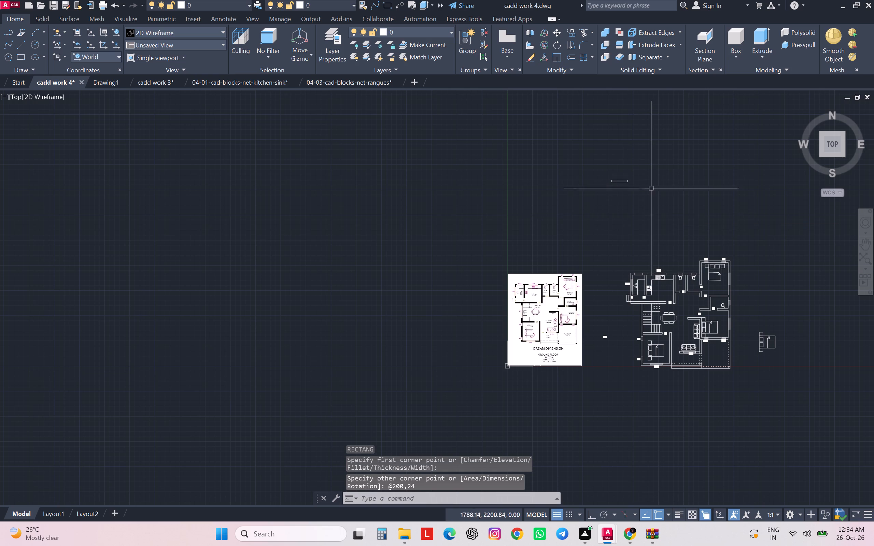
Draw a horizontal centre line across the new rectangle, joining the midpoints of its two short sides.
{"action": "scroll", "coordinate": [645, 184], "scroll_direction": "up", "scroll_amount": 4}
{"action": "key", "text": "l"}
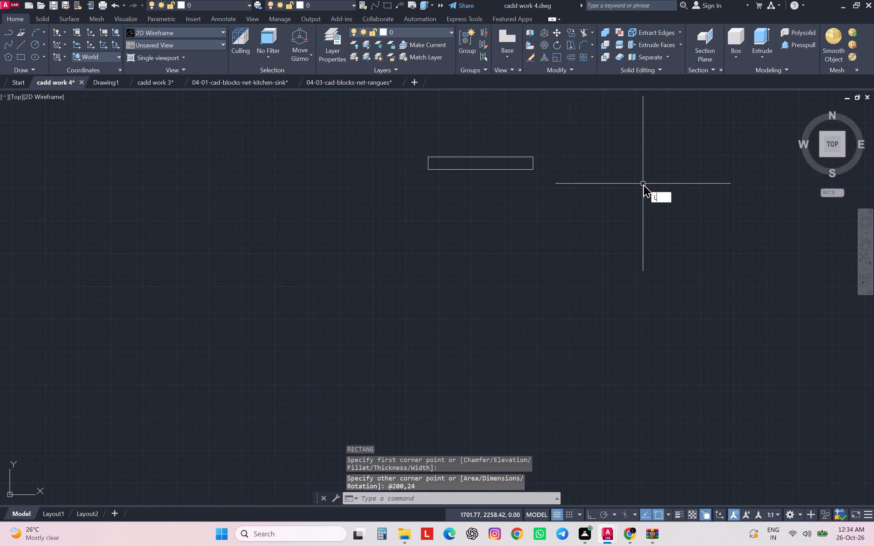
{"action": "key", "text": "Return"}
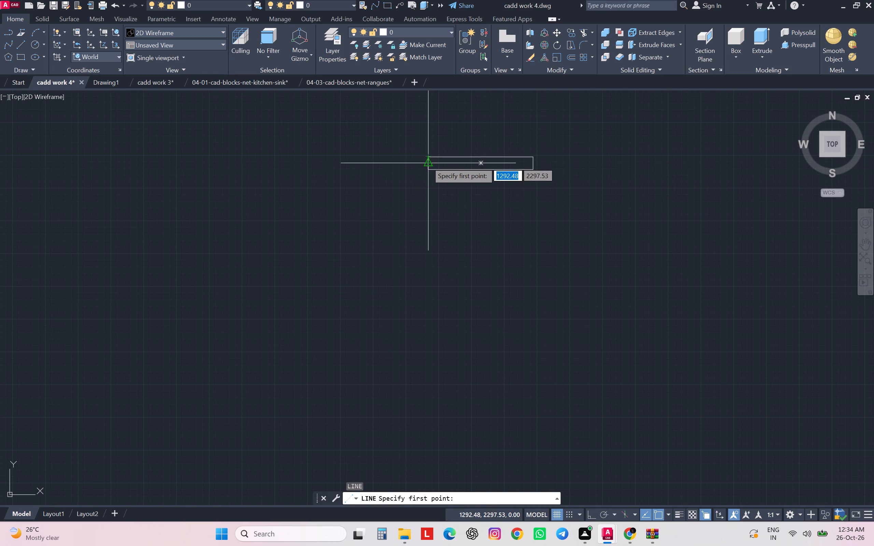
{"action": "left_click", "coordinate": [427, 162]}
{"action": "left_click", "coordinate": [531, 163]}
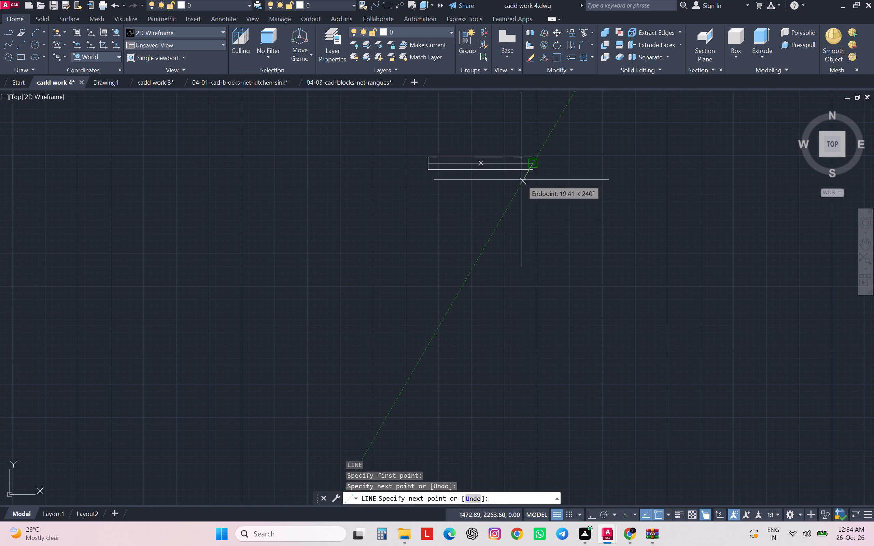
{"action": "key", "text": "Escape"}
Convert the rectangle and its centre line into a block named W4.
{"action": "left_click_drag", "start_coordinate": [552, 130], "coordinate": [549, 131]}
{"action": "left_click", "coordinate": [359, 197]}
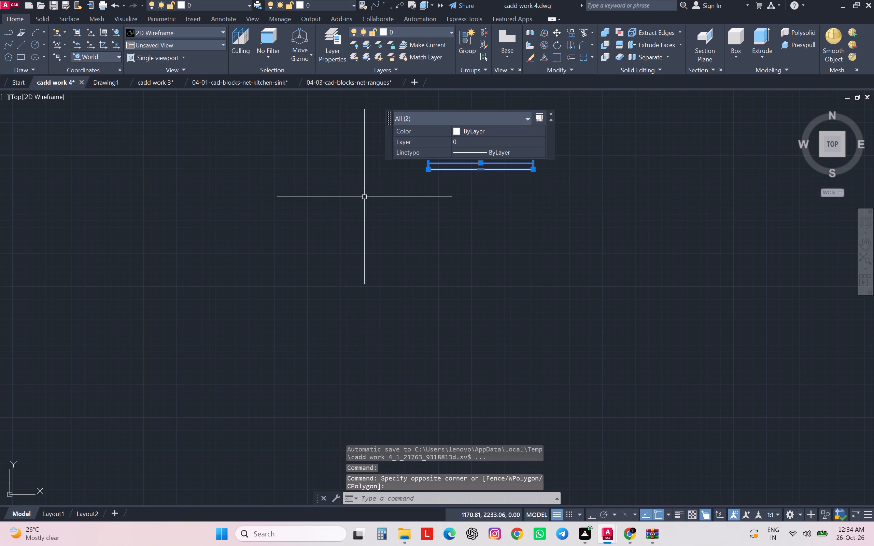
{"action": "key", "text": "b"}
{"action": "key", "text": "Return"}
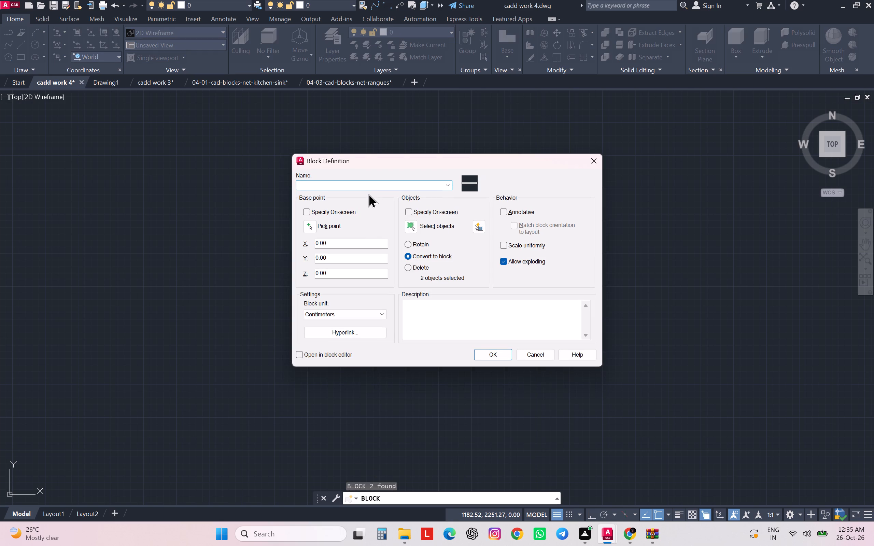
{"action": "type", "text": "W4"}
{"action": "key", "text": "Return"}
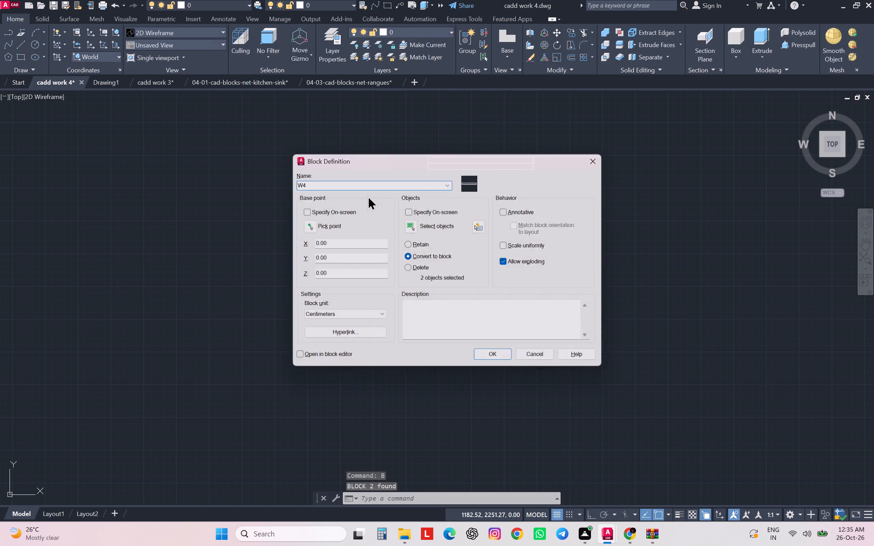
Rotate the W4 window block to 270° with Ortho on, so it stands vertically.
{"action": "left_click", "coordinate": [436, 157]}
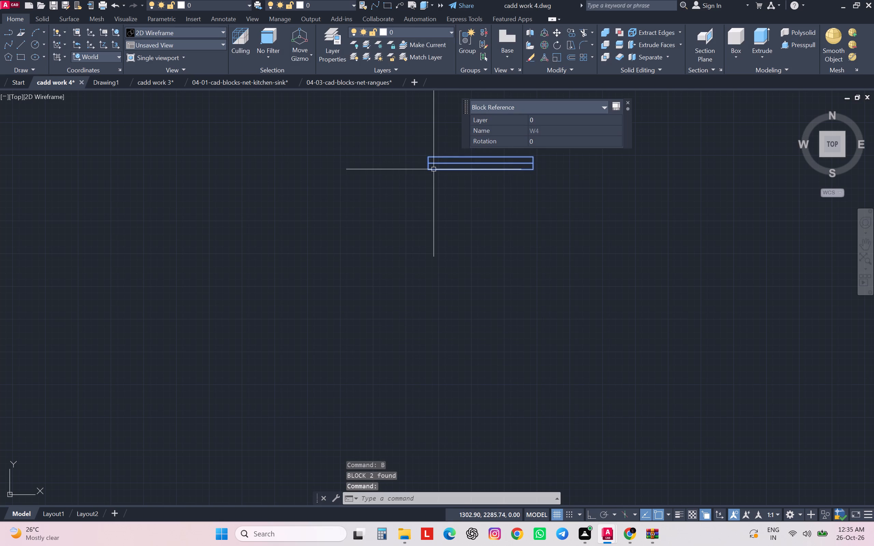
{"action": "key", "text": "r"}
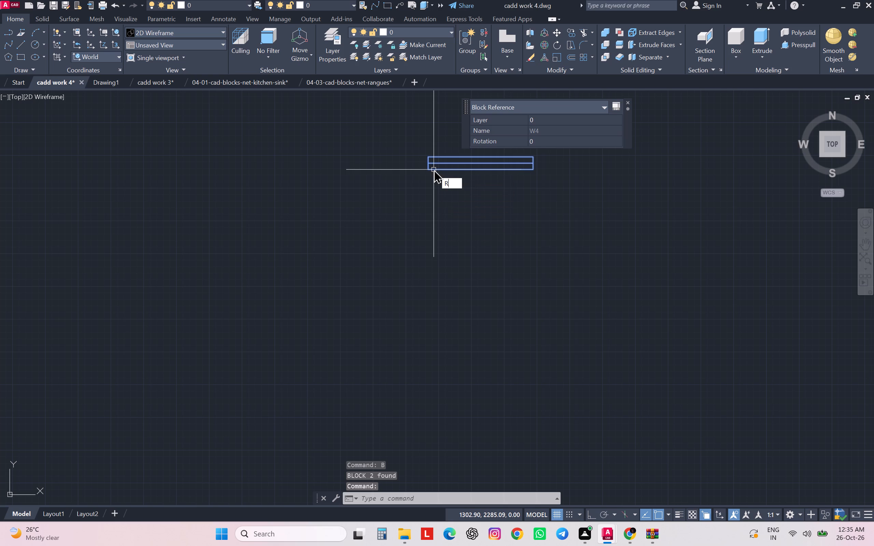
{"action": "key", "text": "o"}
{"action": "key", "text": "Return"}
{"action": "left_click", "coordinate": [434, 169]}
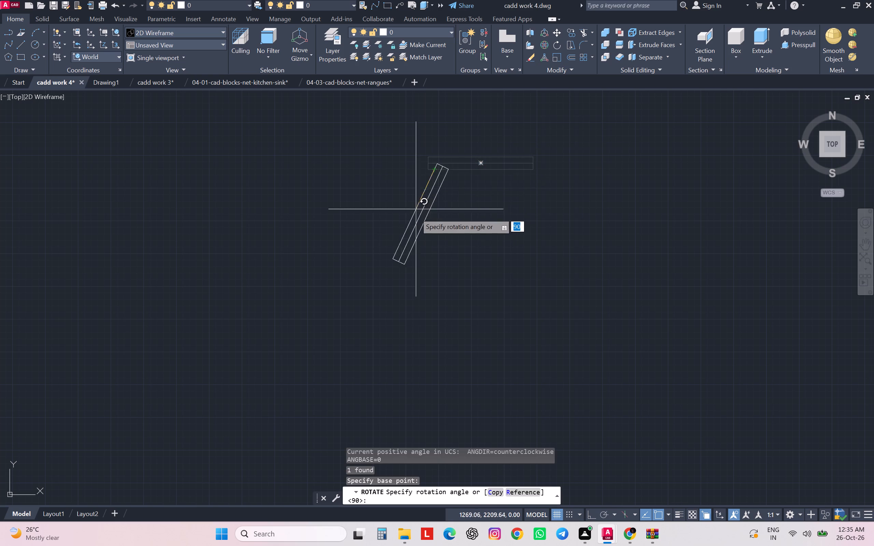
{"action": "key", "text": "F8"}
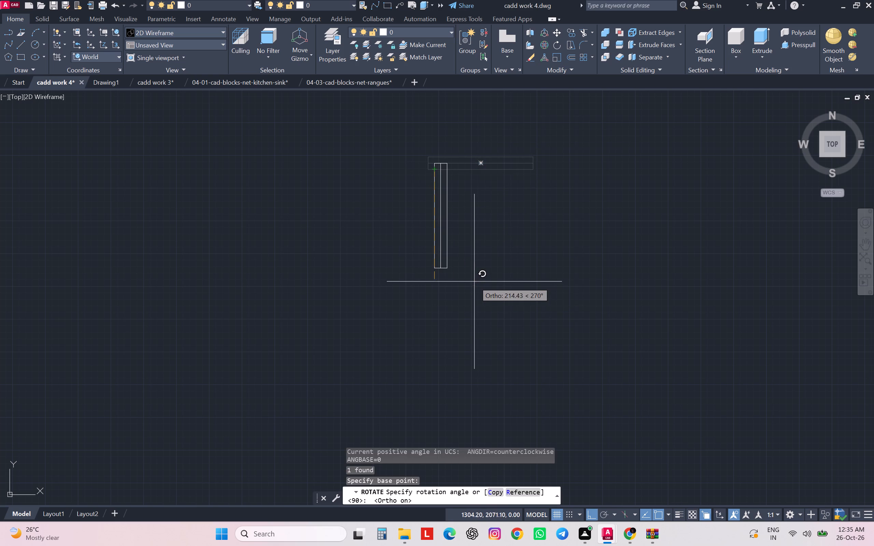
{"action": "left_click", "coordinate": [473, 281]}
Move the vertical W4 window block into the outer wall beside the staircase.
{"action": "left_click", "coordinate": [435, 227]}
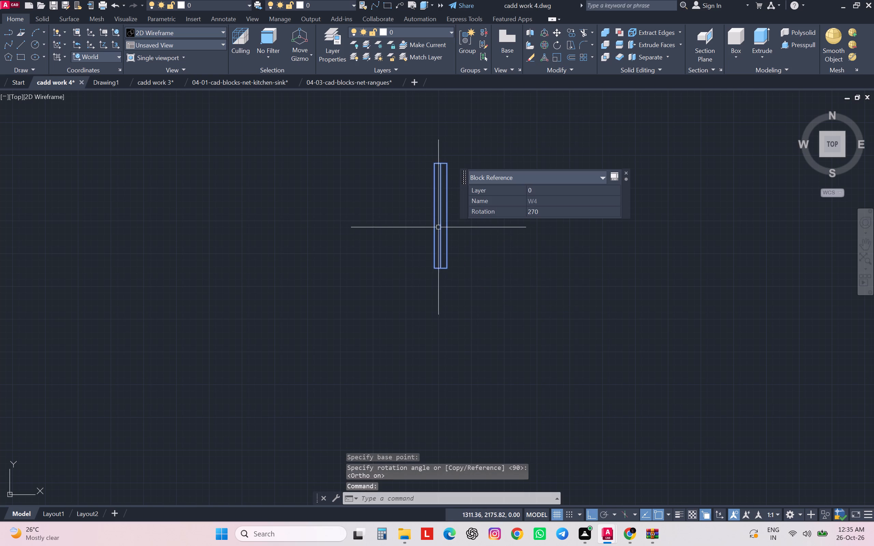
{"action": "key", "text": "m"}
{"action": "key", "text": "Return"}
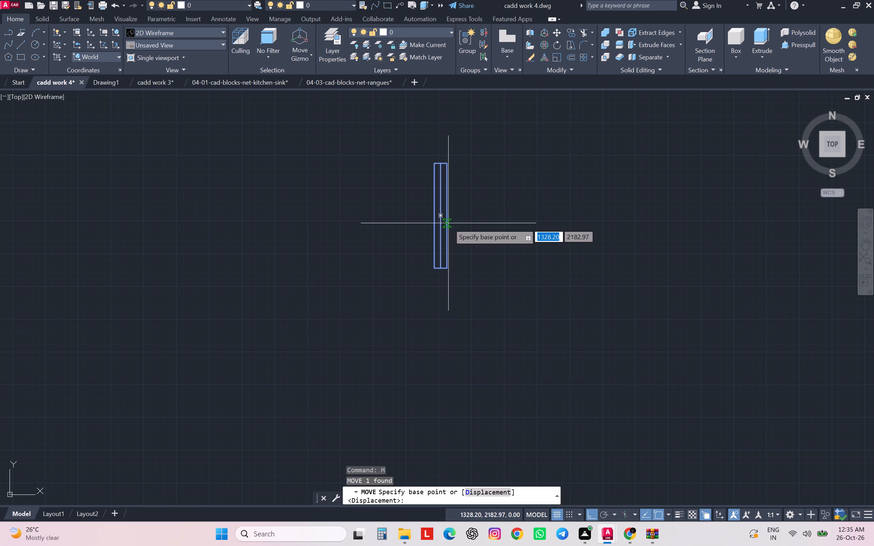
{"action": "left_click", "coordinate": [448, 218]}
{"action": "scroll", "coordinate": [448, 218], "scroll_direction": "down", "scroll_amount": 5}
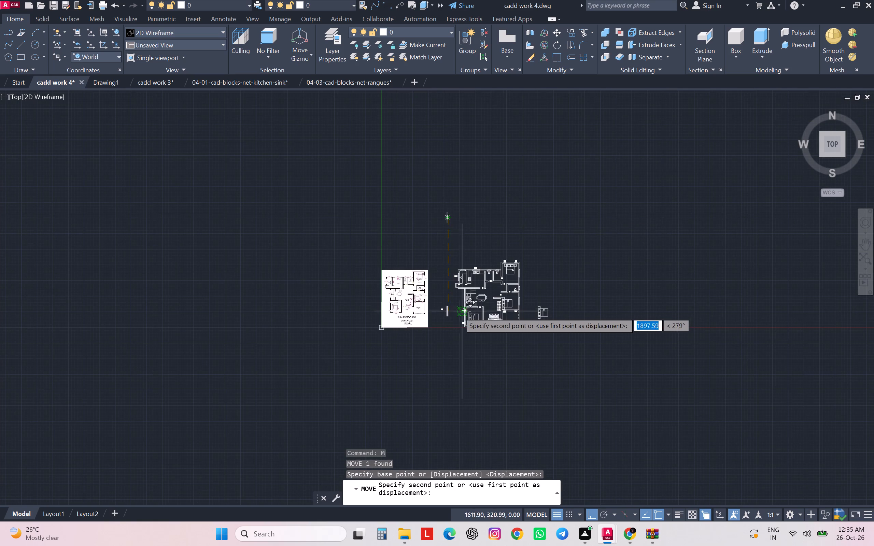
{"action": "scroll", "coordinate": [463, 308], "scroll_direction": "up", "scroll_amount": 3}
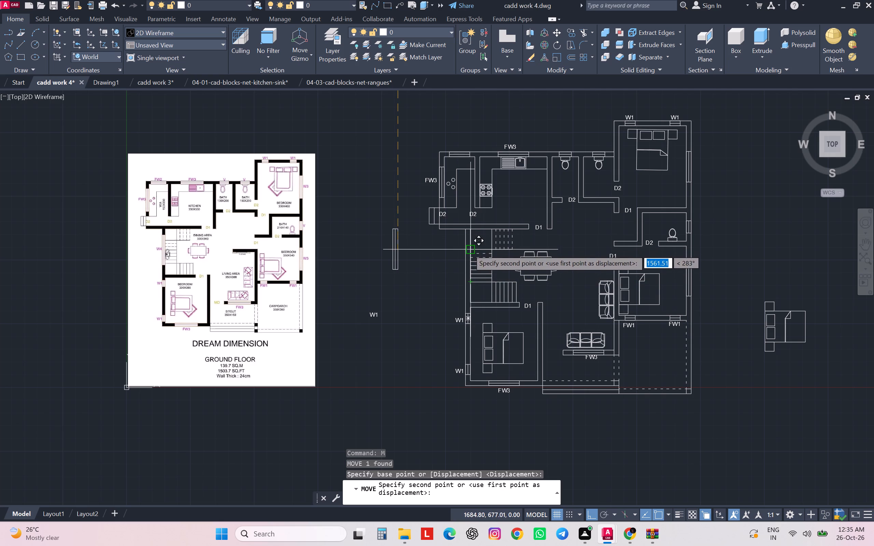
{"action": "left_click", "coordinate": [465, 266]}
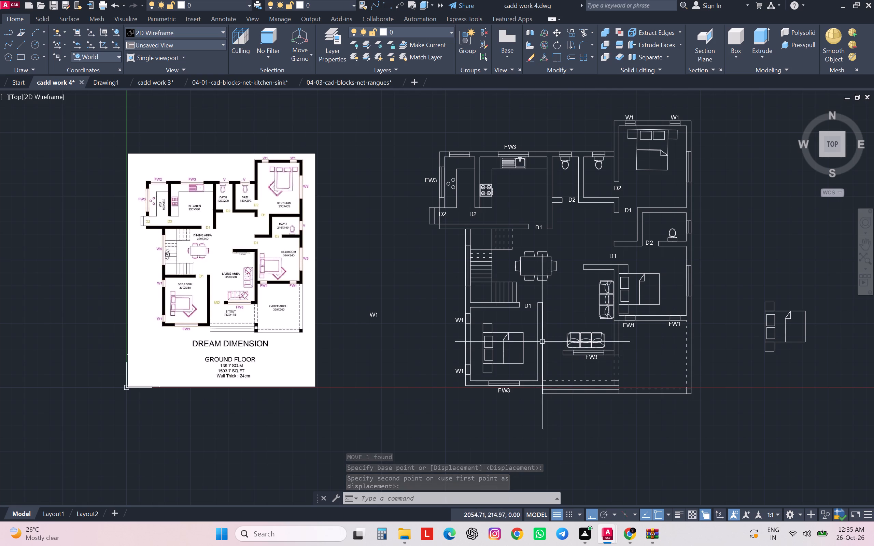
Change the spare W1 label between the reference image and the plan to W4.
{"action": "double_click", "coordinate": [378, 313]}
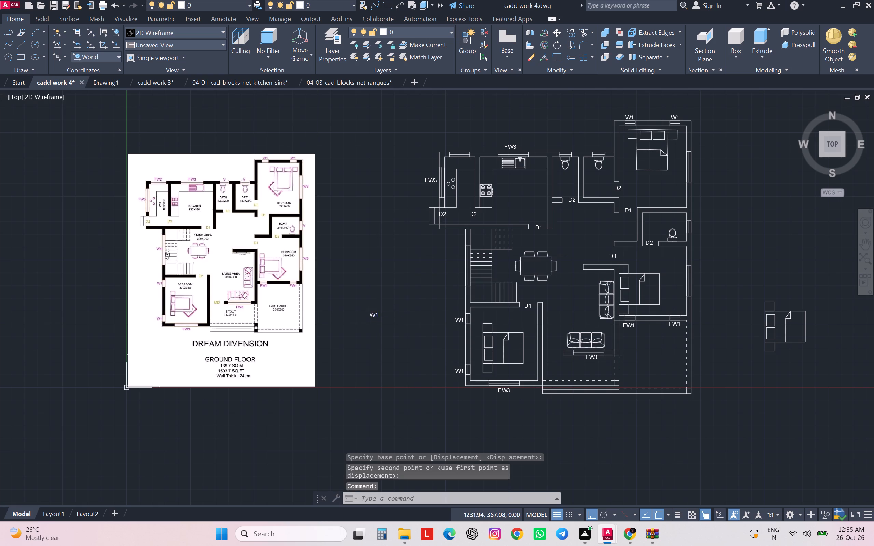
{"action": "left_click", "coordinate": [382, 314]}
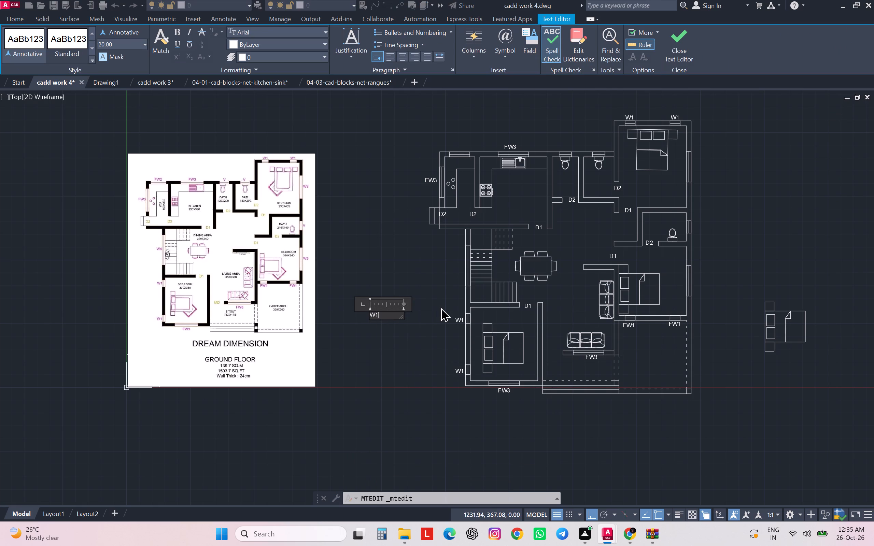
{"action": "key", "text": "BackSpace"}
{"action": "key", "text": "4"}
{"action": "left_click", "coordinate": [430, 333]}
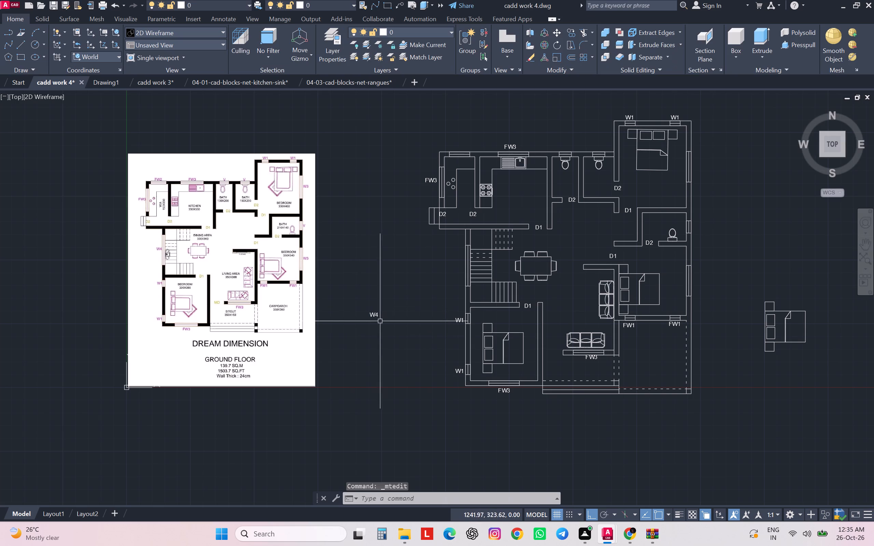
Copy the W4 label with Ortho off to beside the staircase window, plus a spare copy in the gap outside the plan.
{"action": "left_click", "coordinate": [375, 312]}
{"action": "left_click", "coordinate": [370, 312]}
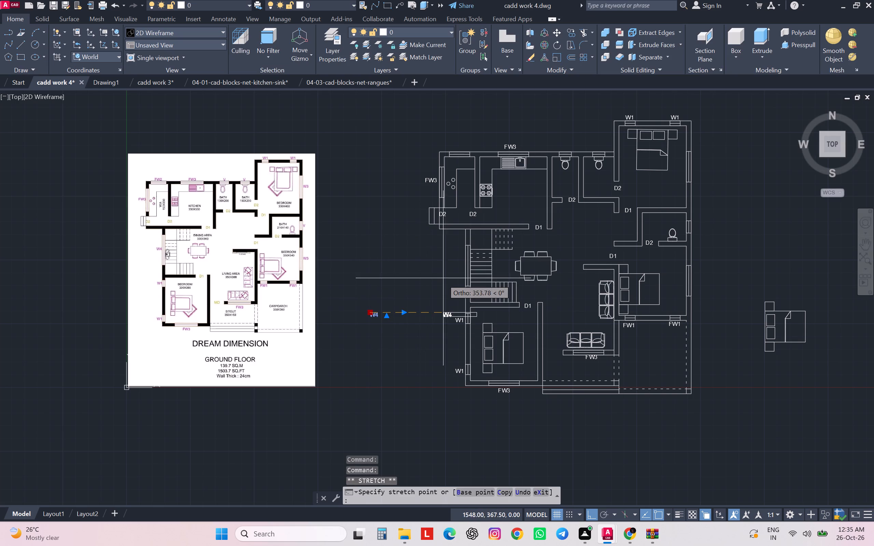
{"action": "key", "text": "Escape"}
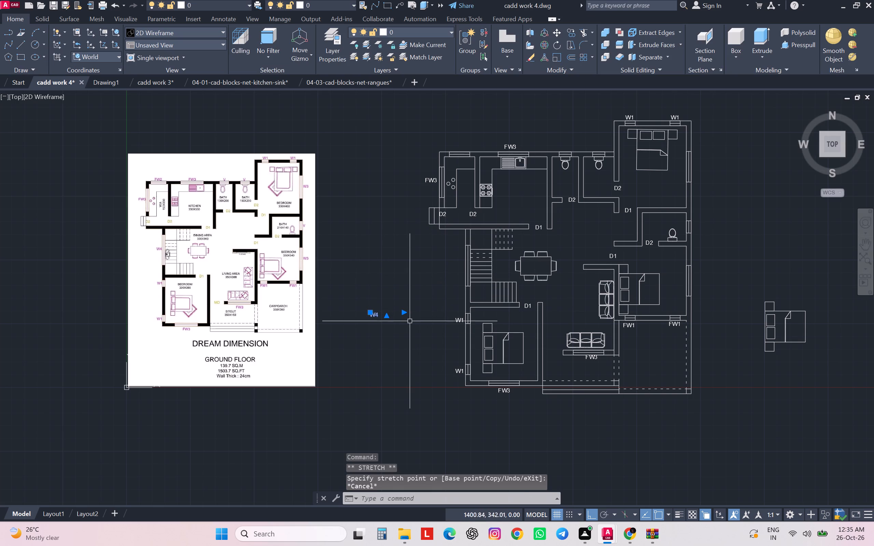
{"action": "key", "text": "c"}
{"action": "key", "text": "o"}
{"action": "key", "text": "Return"}
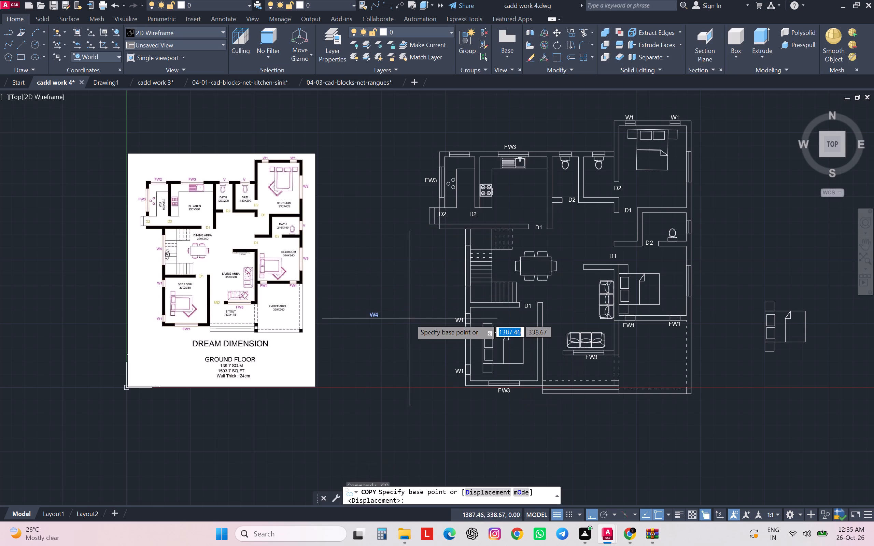
{"action": "left_click", "coordinate": [373, 314]}
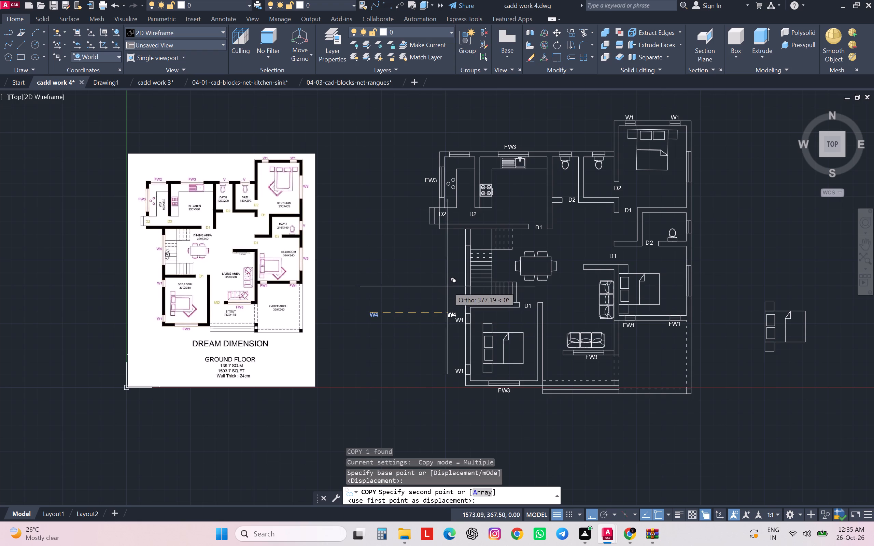
{"action": "key", "text": "F8"}
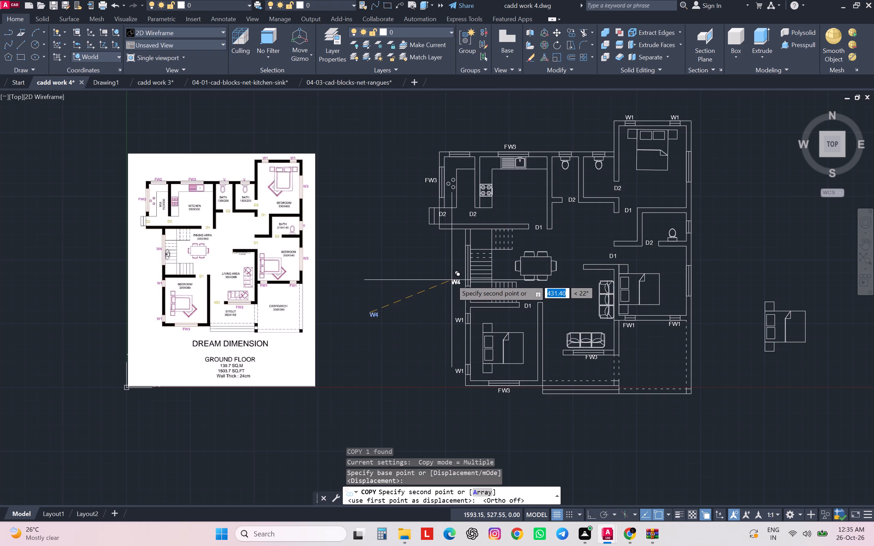
{"action": "left_click", "coordinate": [455, 266]}
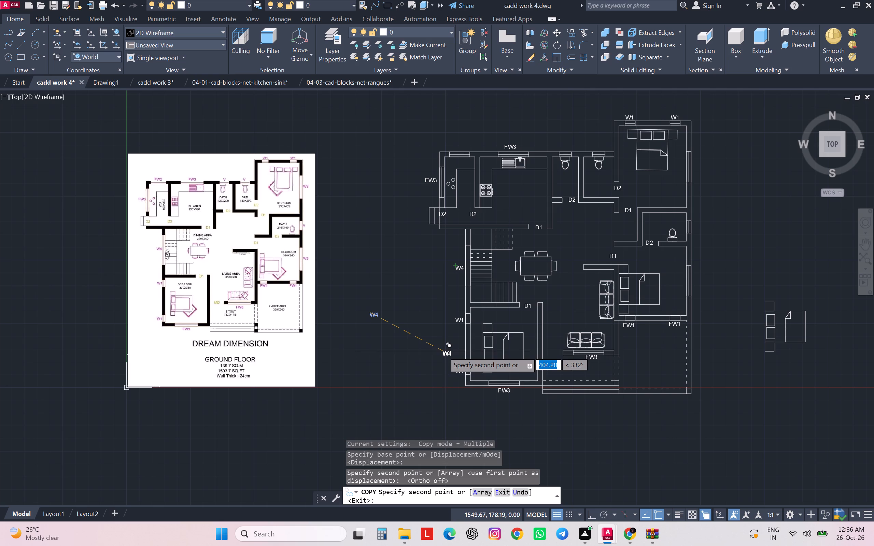
{"action": "left_click", "coordinate": [418, 324]}
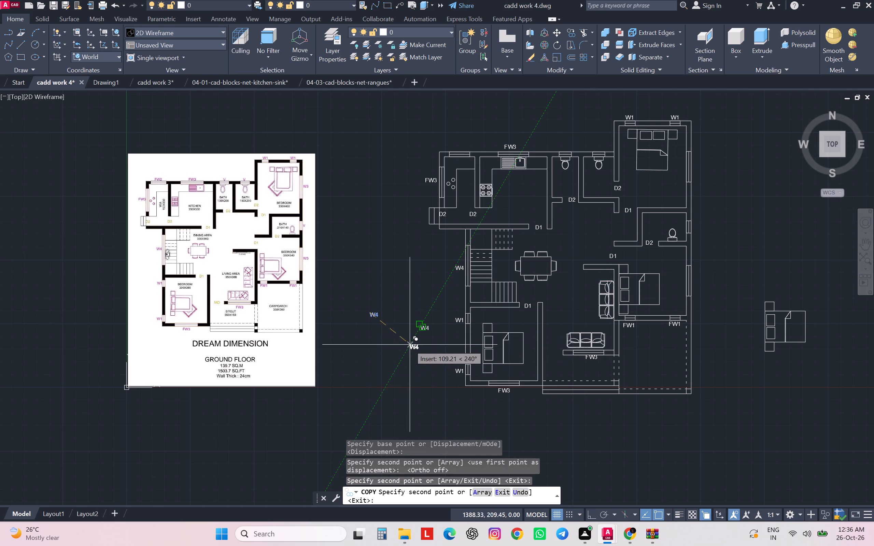
{"action": "key", "text": "Escape"}
Change the original spare W4 label, nearest the reference image, to FW2.
{"action": "double_click", "coordinate": [375, 314]}
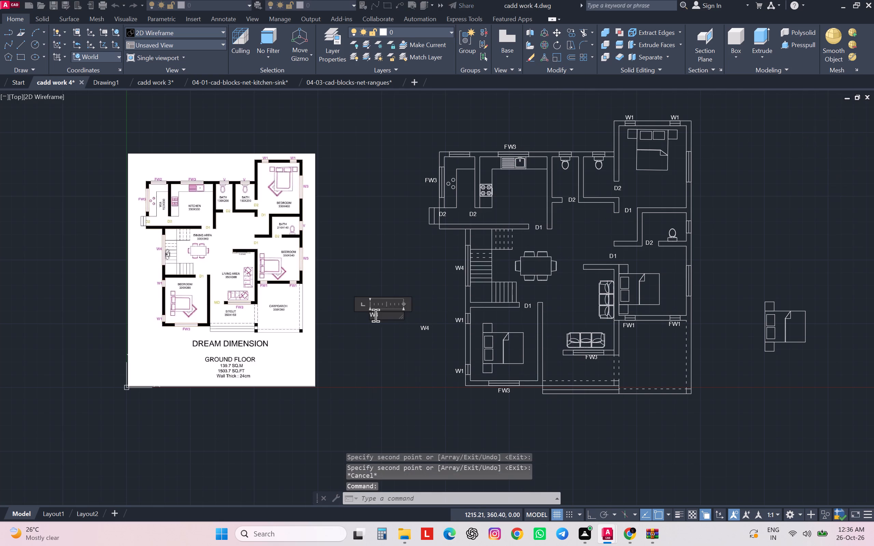
{"action": "left_click_drag", "start_coordinate": [384, 315], "coordinate": [364, 312]}
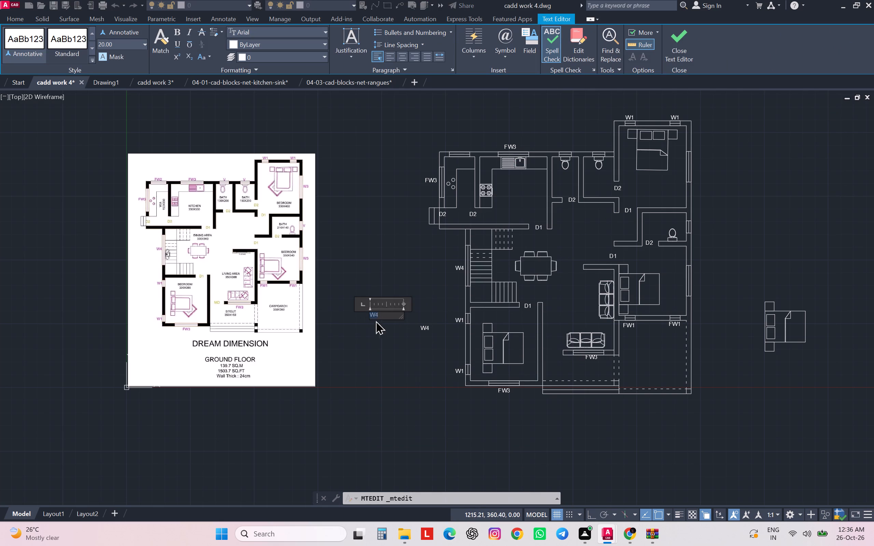
{"action": "key", "text": "f"}
{"action": "key", "text": "w"}
{"action": "key", "text": "2"}
{"action": "left_click", "coordinate": [379, 346]}
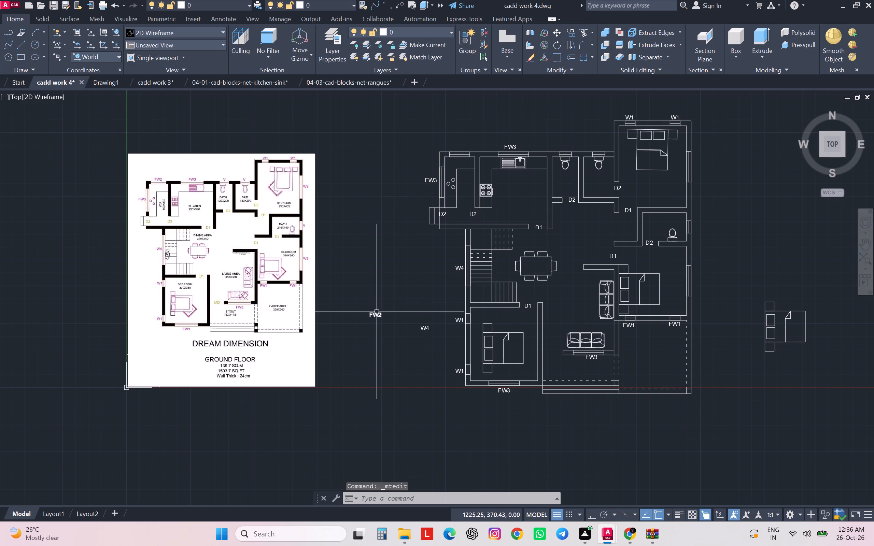
Copy the FW2 label to above the upper-wall window of the narrow room beside the kitchen.
{"action": "left_click", "coordinate": [377, 312]}
{"action": "key", "text": "c"}
{"action": "key", "text": "o"}
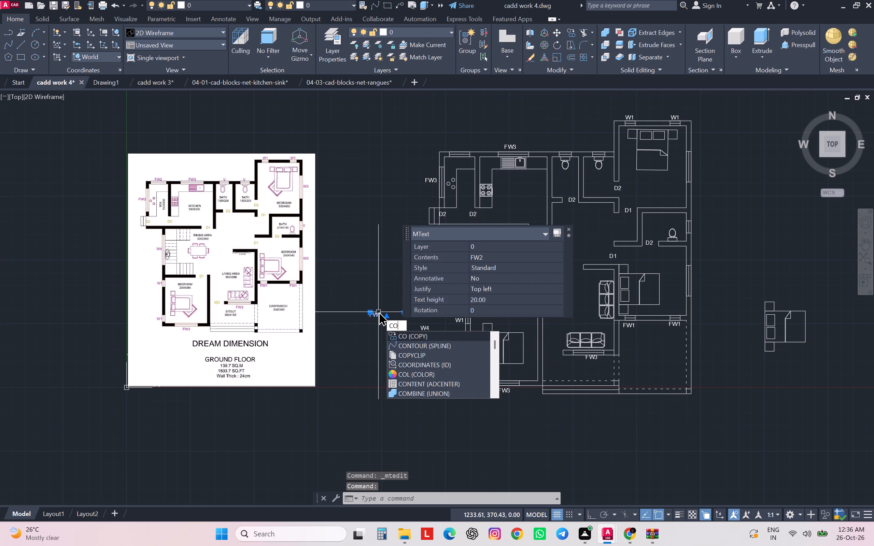
{"action": "key", "text": "Return"}
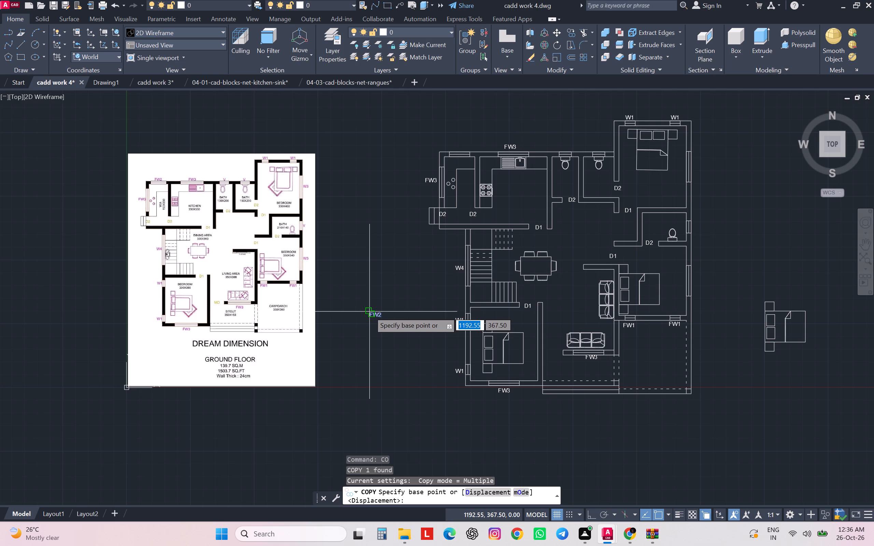
{"action": "left_click", "coordinate": [376, 316]}
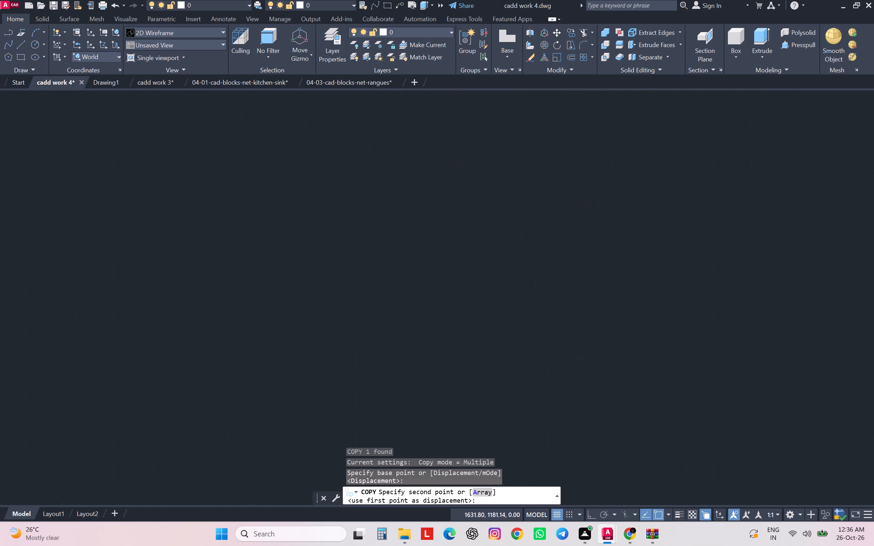
{"action": "left_click", "coordinate": [460, 147]}
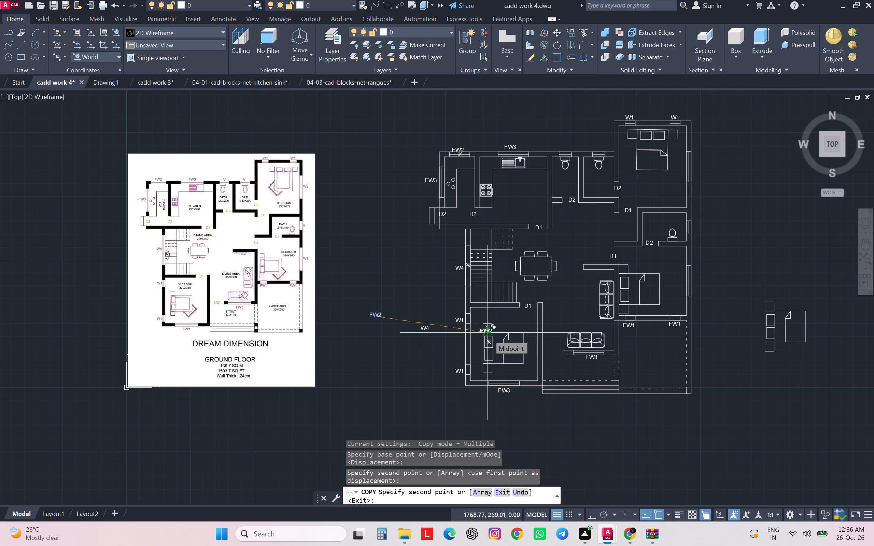
{"action": "key", "text": "Escape"}
{"action": "key", "text": "Escape"}
{"action": "key", "text": "Escape"}
{"action": "key", "text": "Escape"}
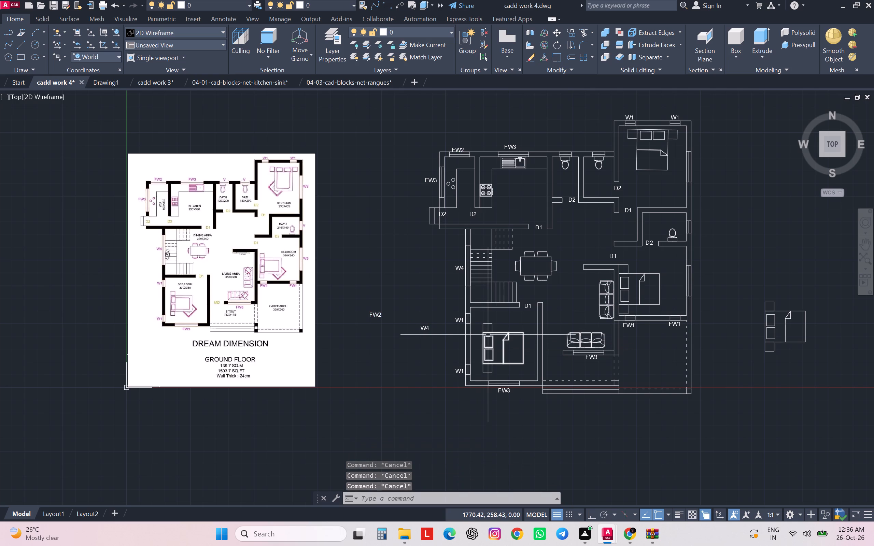
{"action": "key", "text": "Escape"}
{"action": "key", "text": "Escape"}
{"action": "key", "text": "Escape"}
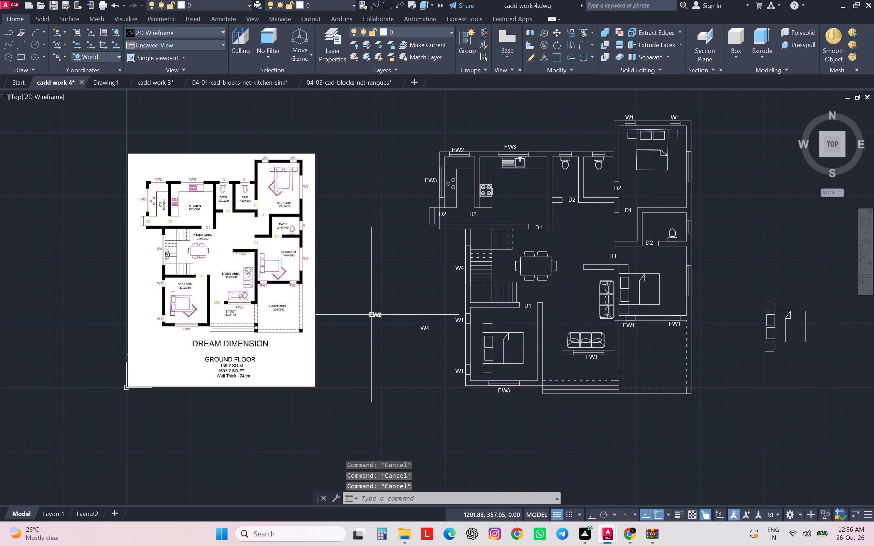
Change the remaining spare W4 label in the gap outside the plan to W3.
{"action": "triple_click", "coordinate": [426, 330]}
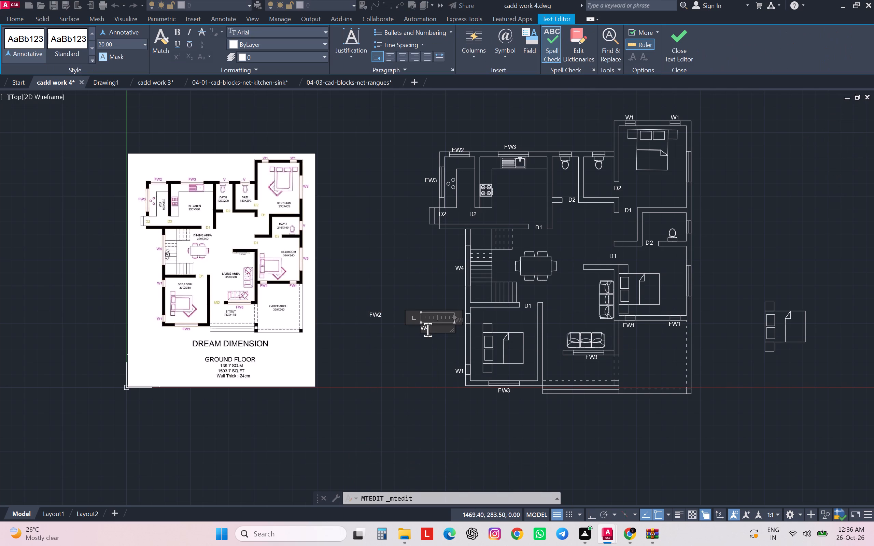
{"action": "left_click", "coordinate": [431, 328]}
{"action": "key", "text": "BackSpace"}
{"action": "key", "text": "3"}
{"action": "left_click", "coordinate": [411, 350]}
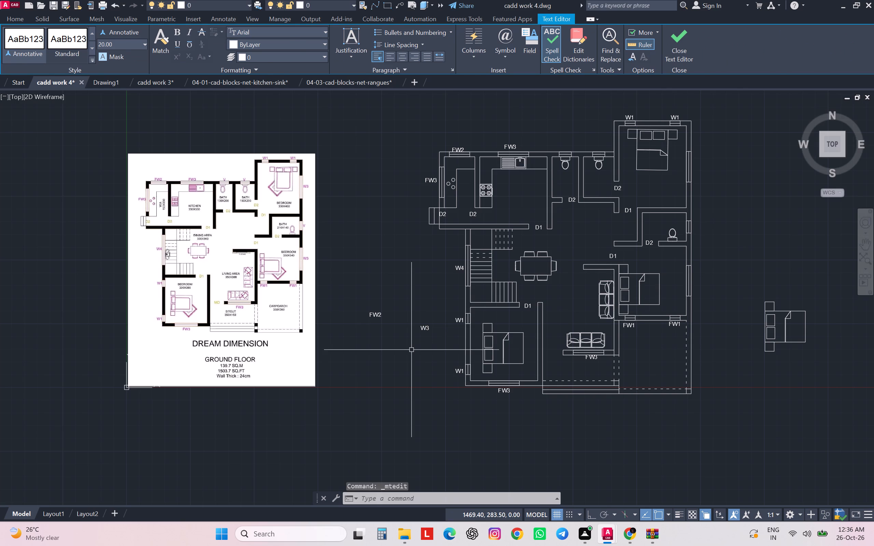
Copy the W3 label with object snap off to outside the right-wall windows of the upper and middle bedrooms.
{"action": "left_click", "coordinate": [427, 328]}
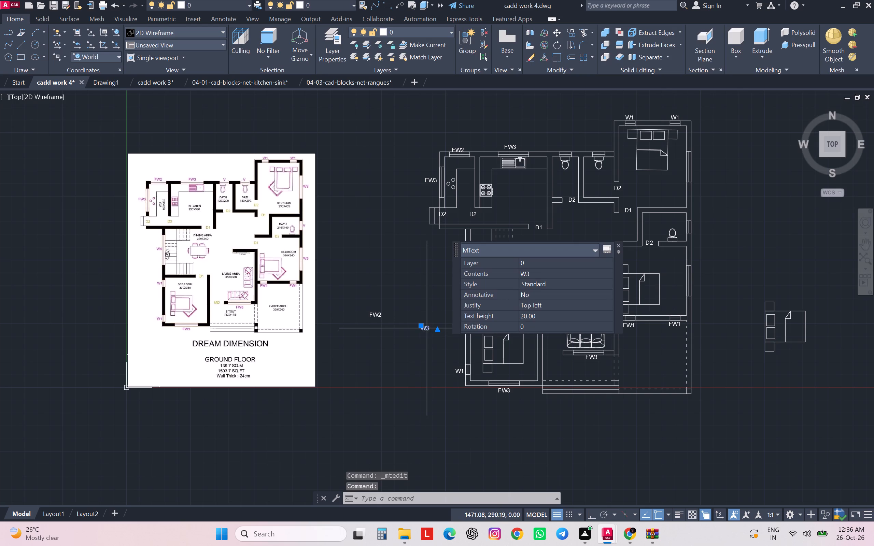
{"action": "type", "text": "CO"}
{"action": "key", "text": "Return"}
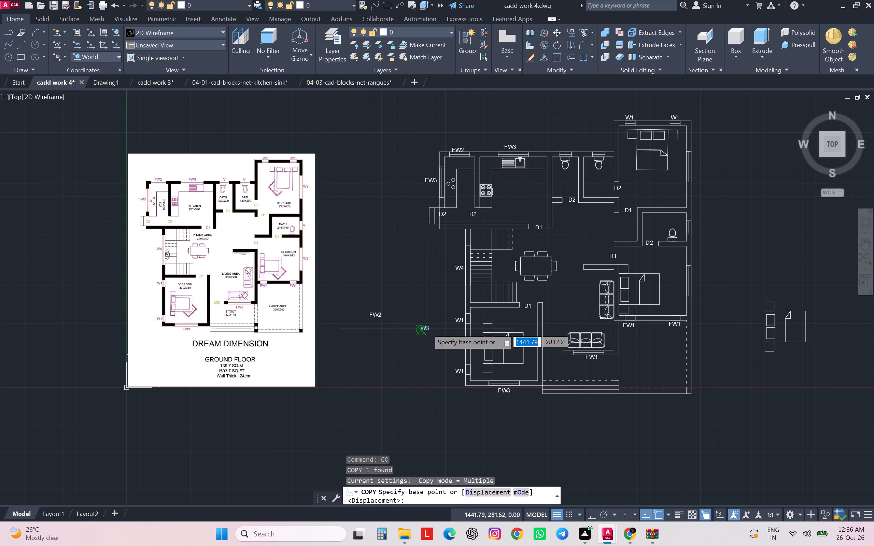
{"action": "left_click", "coordinate": [426, 329]}
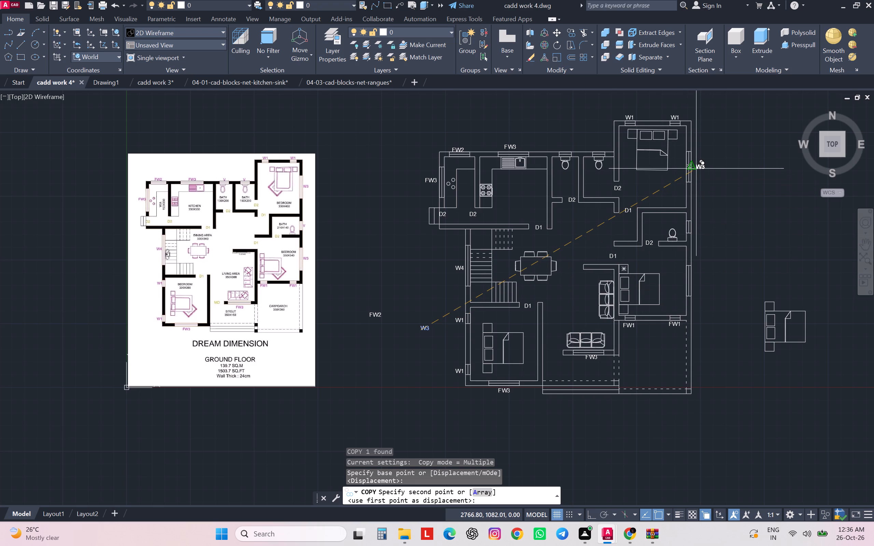
{"action": "key", "text": "F3"}
{"action": "left_click", "coordinate": [696, 169]}
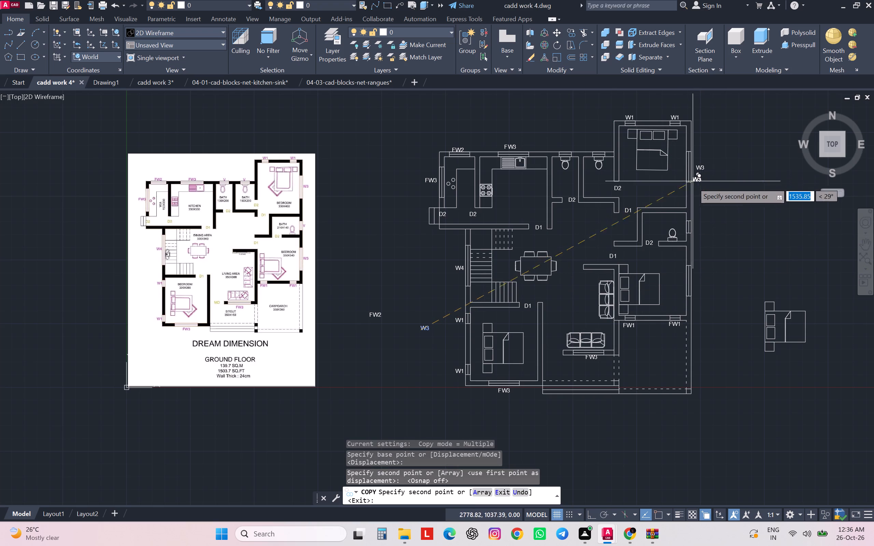
{"action": "left_click", "coordinate": [694, 284]}
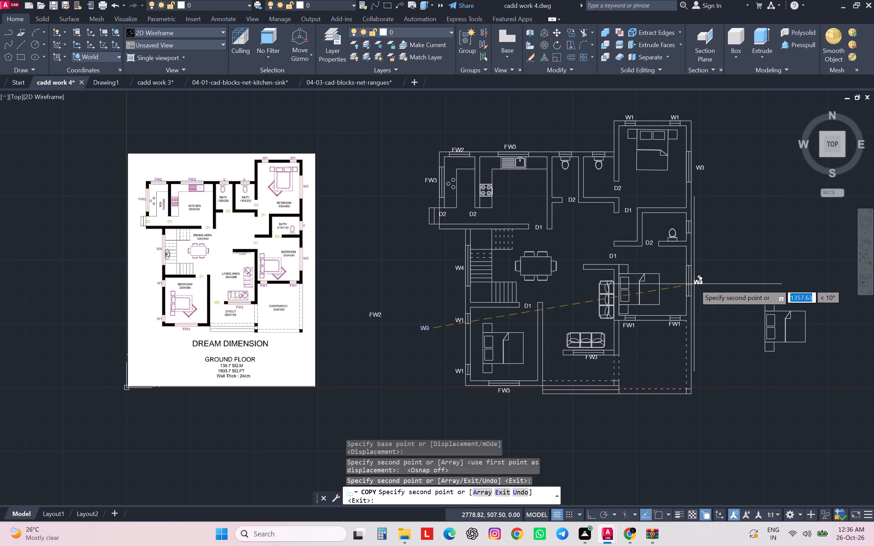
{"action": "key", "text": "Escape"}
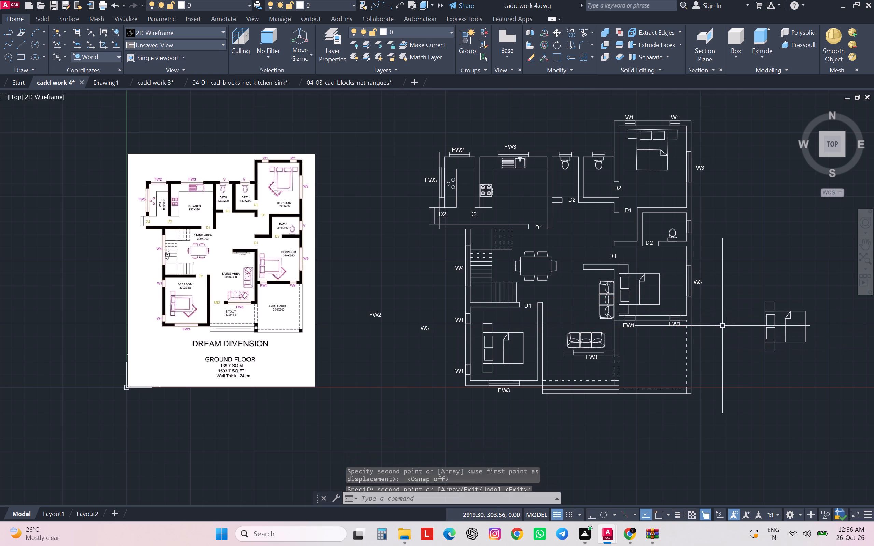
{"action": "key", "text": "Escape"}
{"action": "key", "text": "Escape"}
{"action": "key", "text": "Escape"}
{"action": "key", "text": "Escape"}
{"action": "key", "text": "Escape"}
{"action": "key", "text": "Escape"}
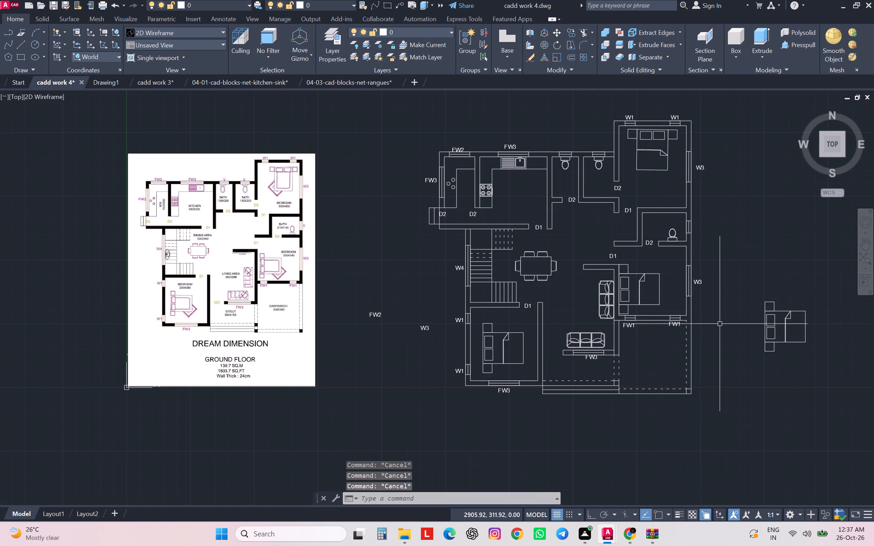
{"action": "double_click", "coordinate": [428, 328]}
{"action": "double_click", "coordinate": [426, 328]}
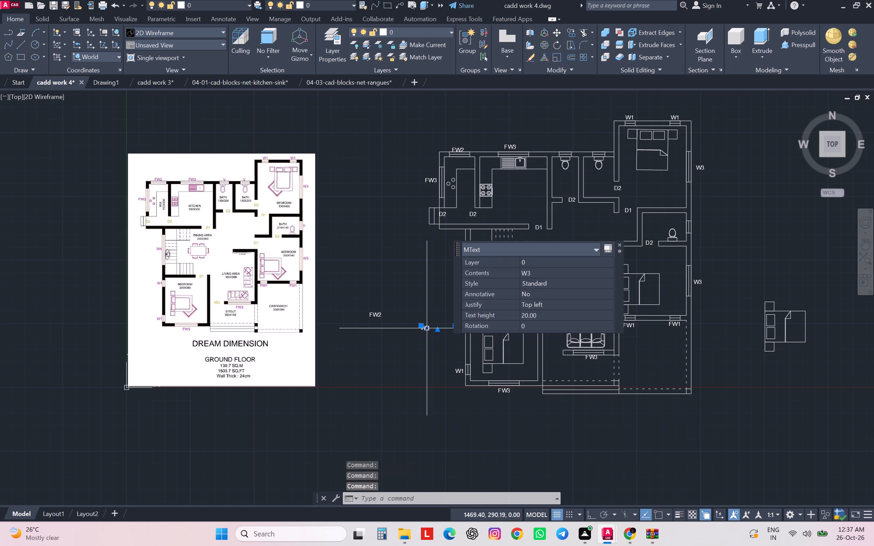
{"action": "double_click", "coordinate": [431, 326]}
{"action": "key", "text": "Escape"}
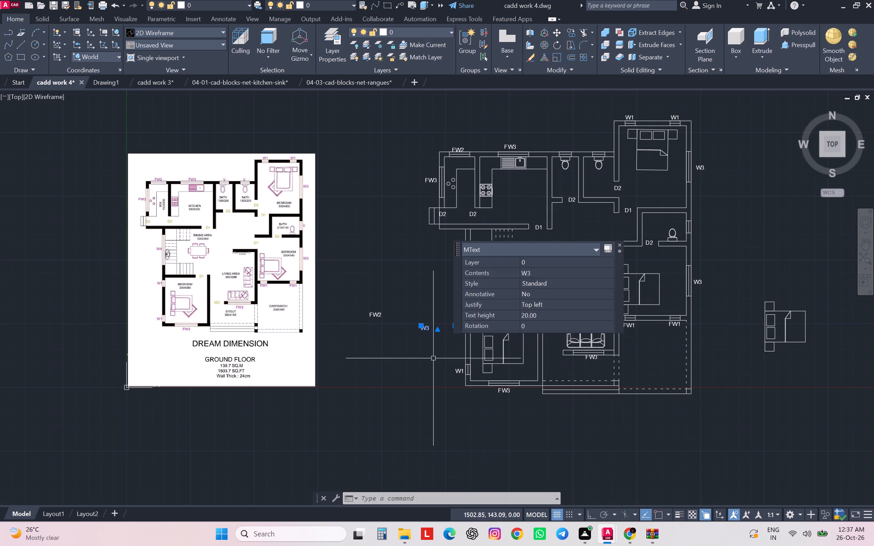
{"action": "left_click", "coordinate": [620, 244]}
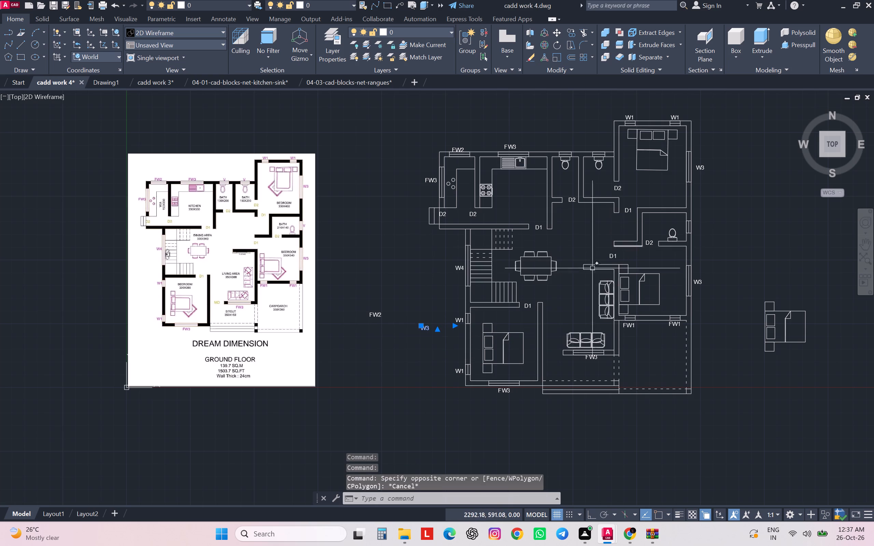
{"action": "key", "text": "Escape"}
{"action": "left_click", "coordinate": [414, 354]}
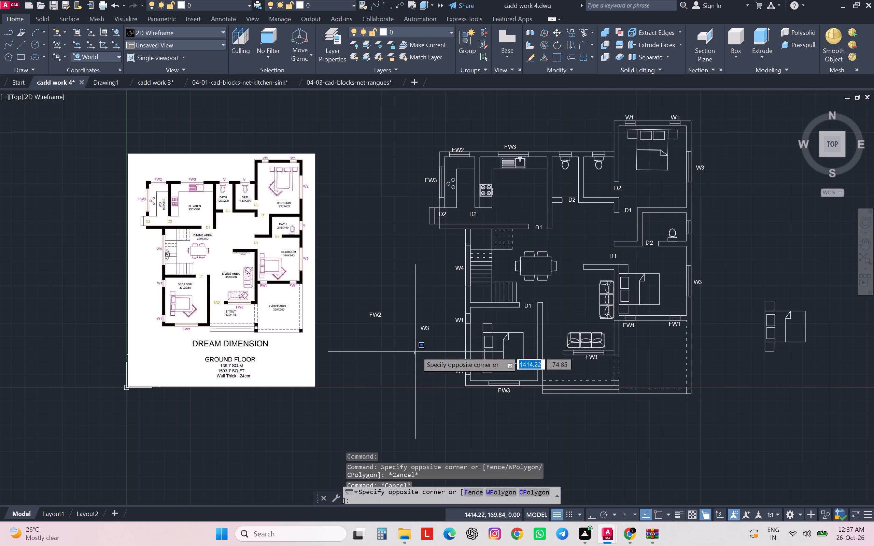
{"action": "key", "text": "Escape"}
Change the spare W3 label in the gap between the reference image and the plan to V.
{"action": "double_click", "coordinate": [425, 328]}
{"action": "double_click", "coordinate": [428, 329]}
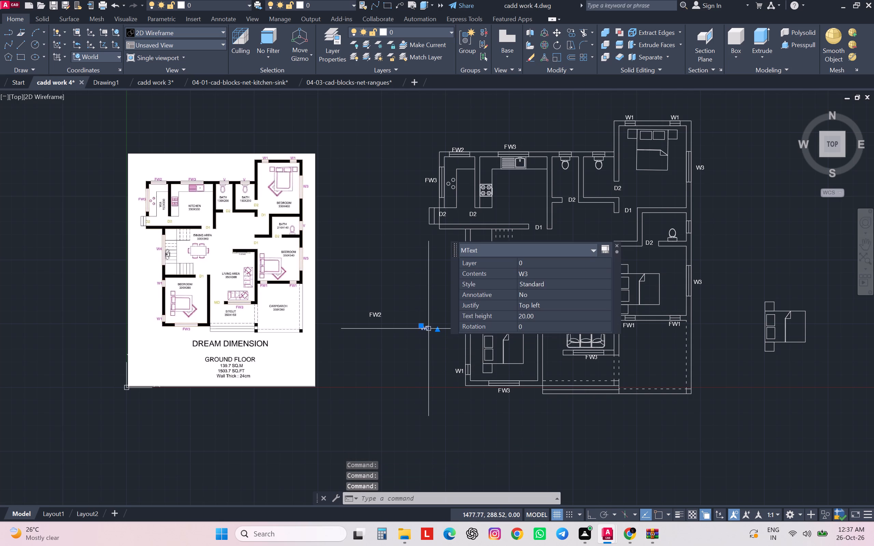
{"action": "left_click", "coordinate": [433, 327]}
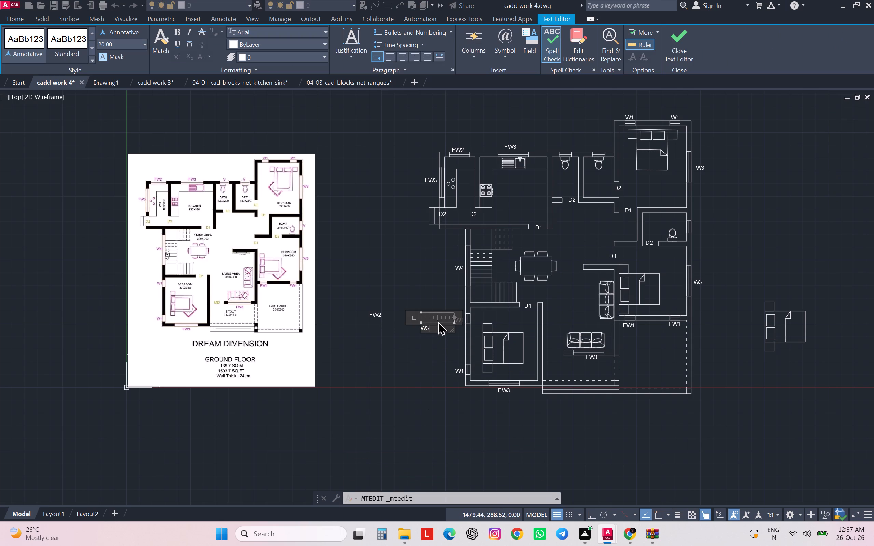
{"action": "key", "text": "BackSpace"}
{"action": "key", "text": "BackSpace"}
{"action": "key", "text": "BackSpace"}
{"action": "key", "text": "v"}
{"action": "left_click", "coordinate": [435, 335]}
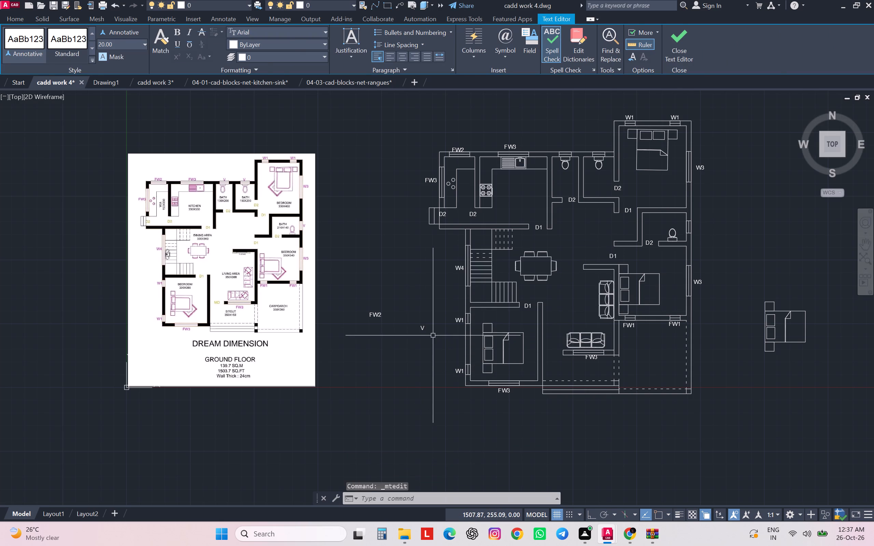
Copy the V label to above the two upper bathroom windows and outside the right-wall bathroom window.
{"action": "left_click", "coordinate": [424, 326]}
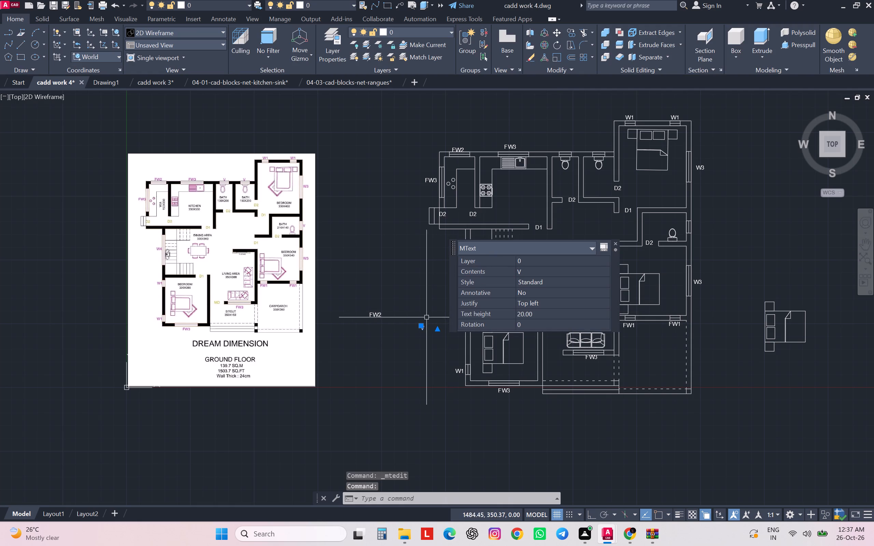
{"action": "key", "text": "c"}
{"action": "key", "text": "o"}
{"action": "key", "text": "Return"}
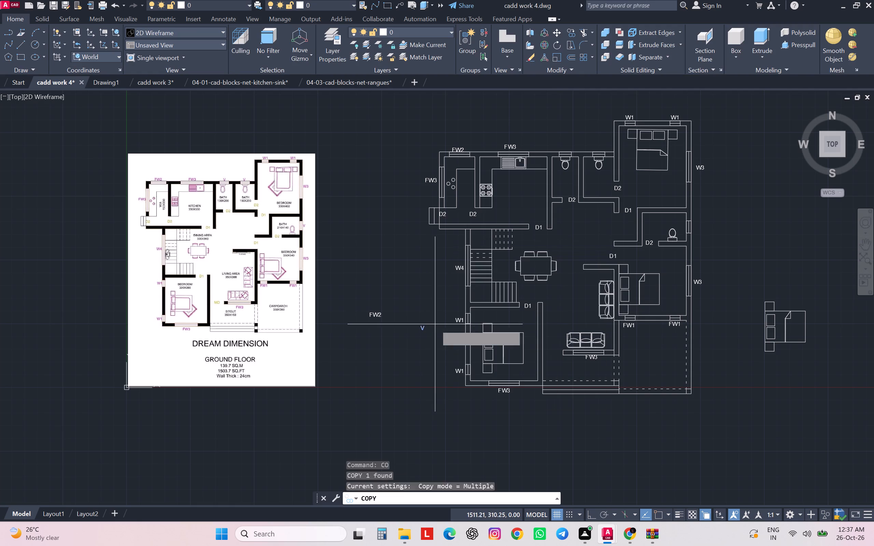
{"action": "left_click", "coordinate": [423, 329]}
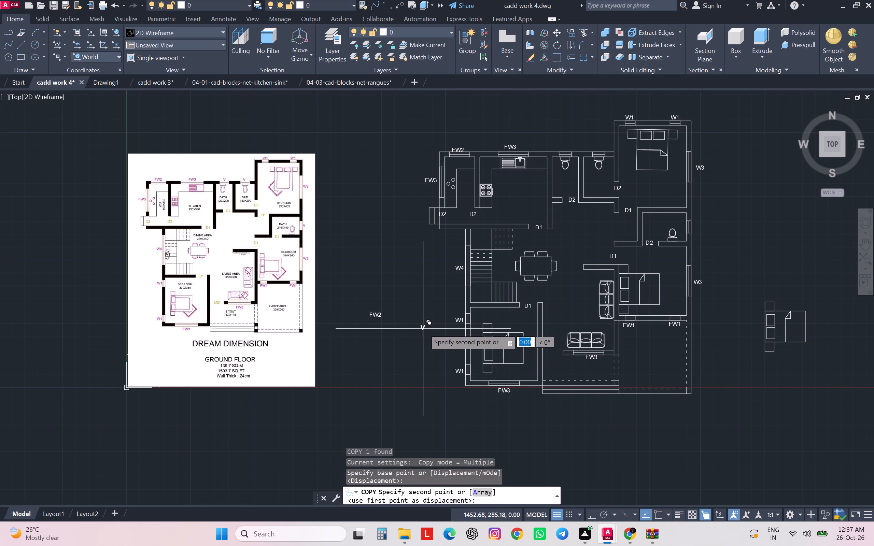
{"action": "left_click", "coordinate": [565, 150]}
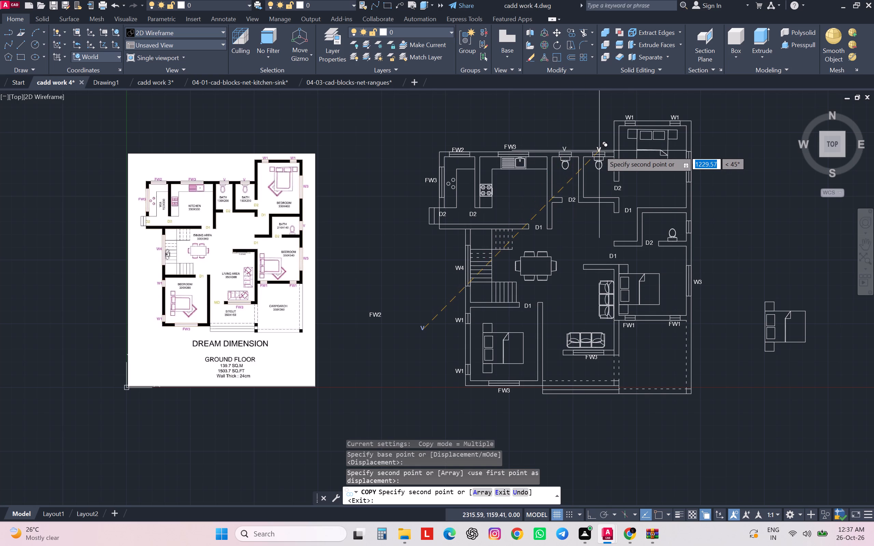
{"action": "left_click", "coordinate": [600, 150]}
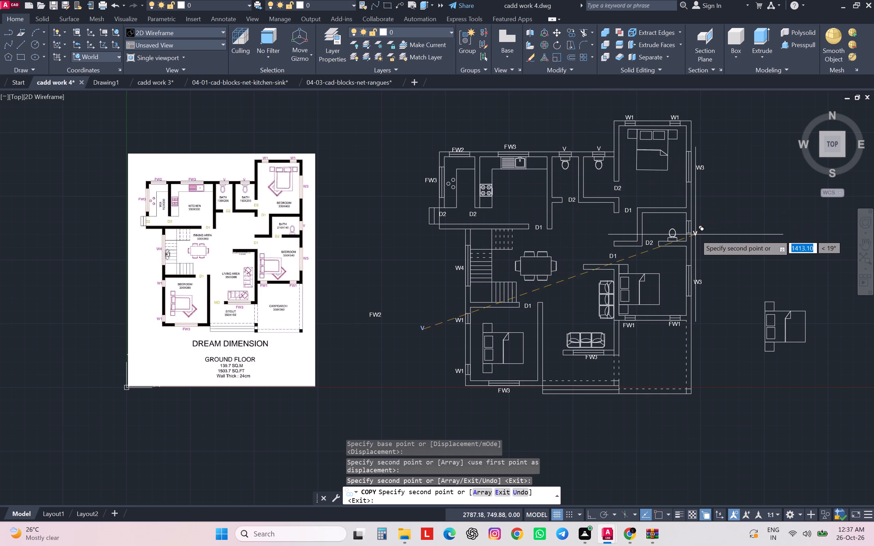
{"action": "left_click", "coordinate": [695, 228]}
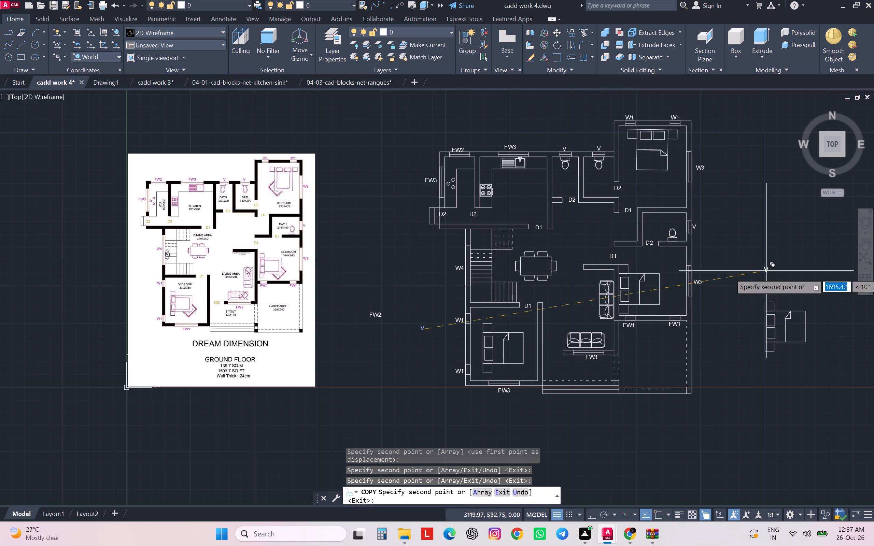
{"action": "key", "text": "Escape"}
{"action": "key", "text": "Escape"}
{"action": "key", "text": "Escape"}
{"action": "key", "text": "Escape"}
{"action": "key", "text": "Escape"}
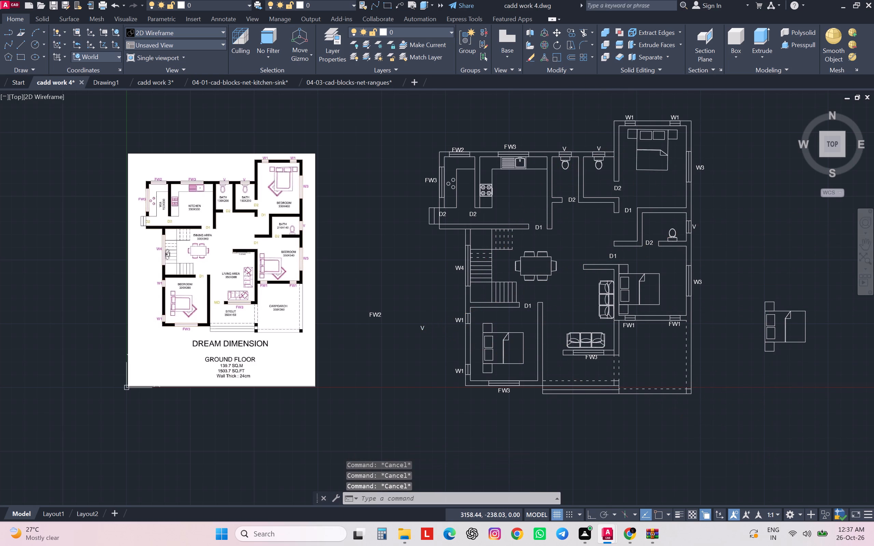
{"action": "key", "text": "Escape"}
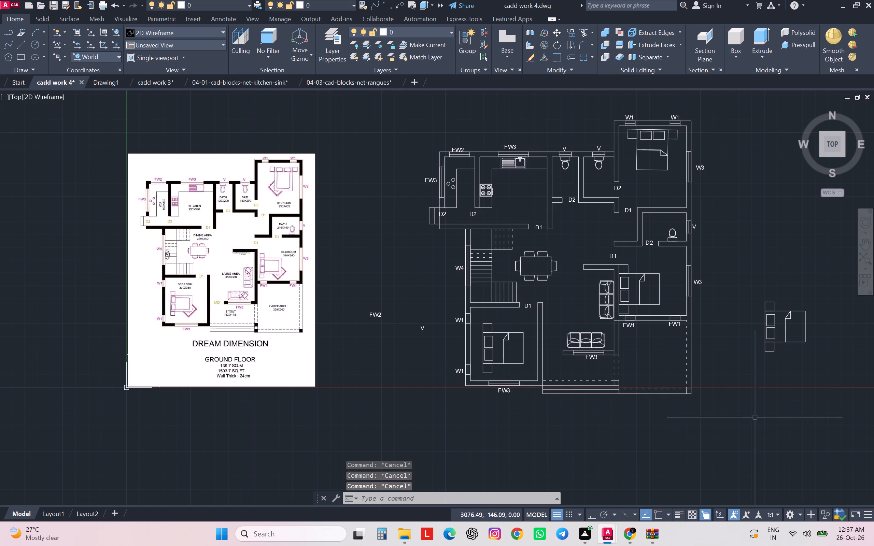
Erase the leftover FW2 and V labels beside the reference image and the spare bed outside the plan's right side.
{"action": "left_click", "coordinate": [437, 314]}
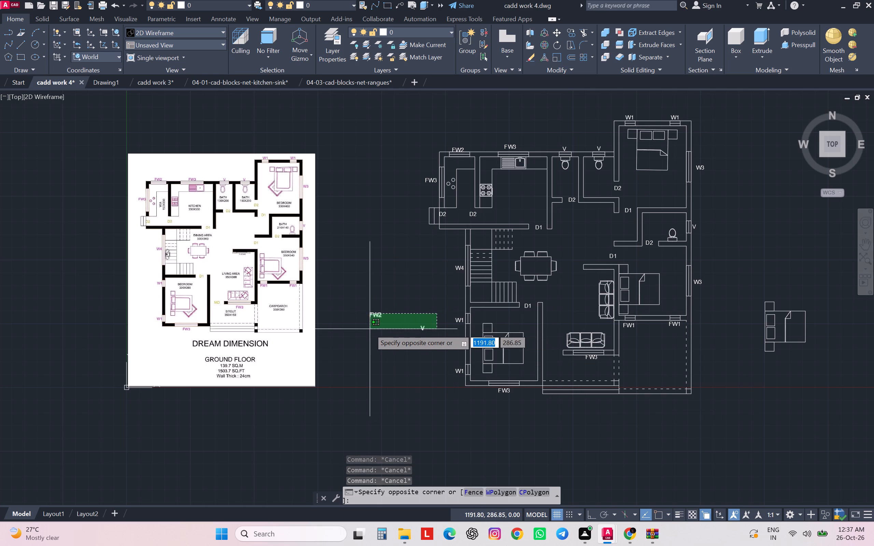
{"action": "left_click", "coordinate": [369, 329]}
{"action": "key", "text": "Delete"}
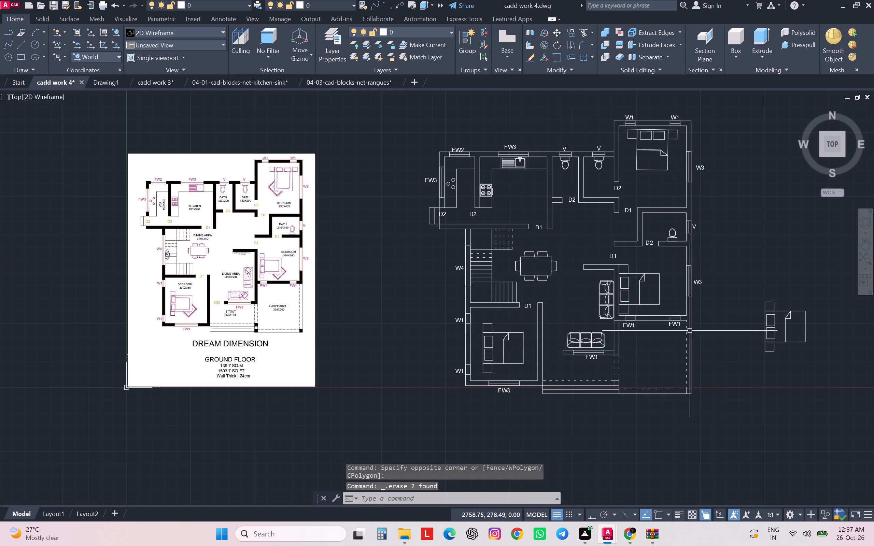
{"action": "left_click", "coordinate": [833, 294]}
{"action": "left_click", "coordinate": [747, 367]}
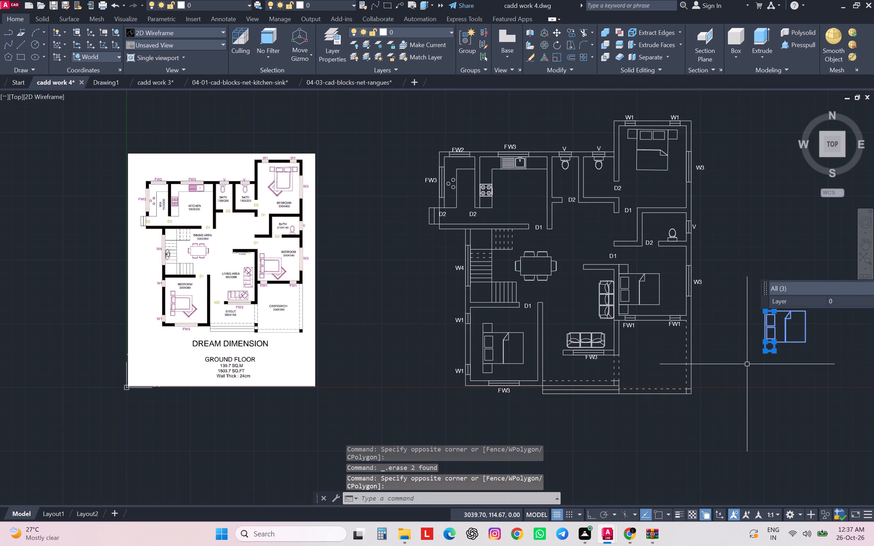
{"action": "key", "text": "Delete"}
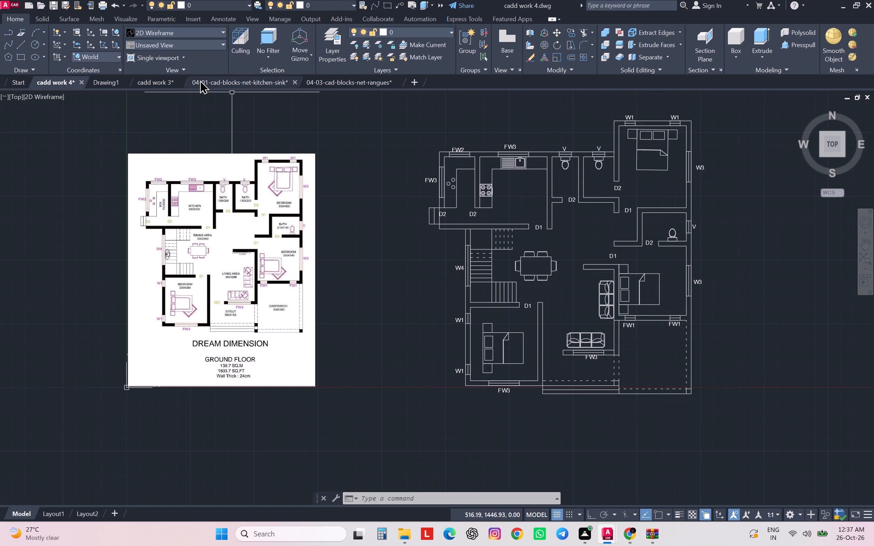
Copy the LIVING ROOM 400X300 label from cadd work 3 and paste it into cadd work 4 between the reference image and the plan.
{"action": "left_click", "coordinate": [165, 82]}
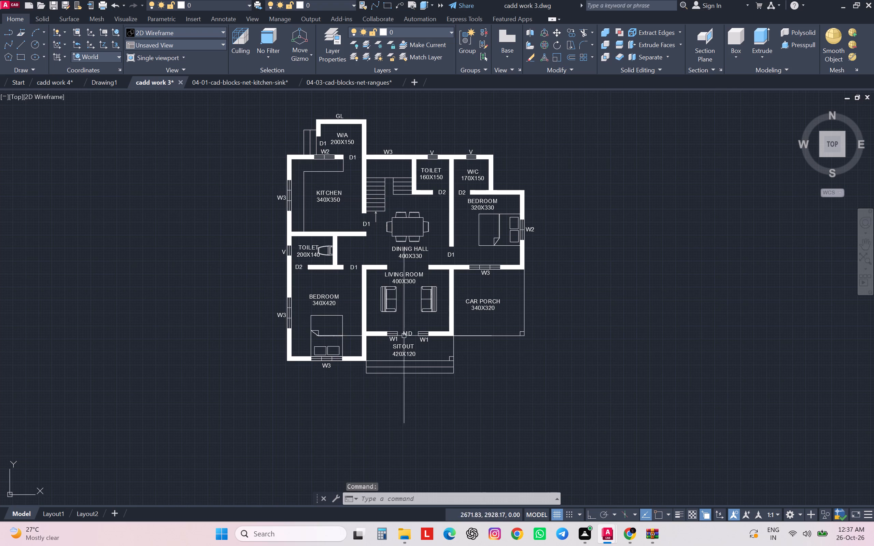
{"action": "double_click", "coordinate": [409, 346]}
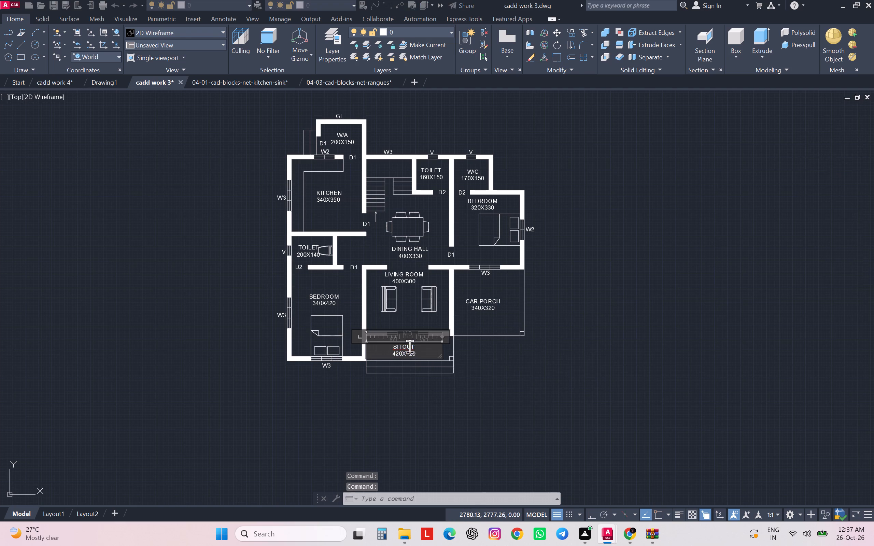
{"action": "left_click", "coordinate": [559, 369]}
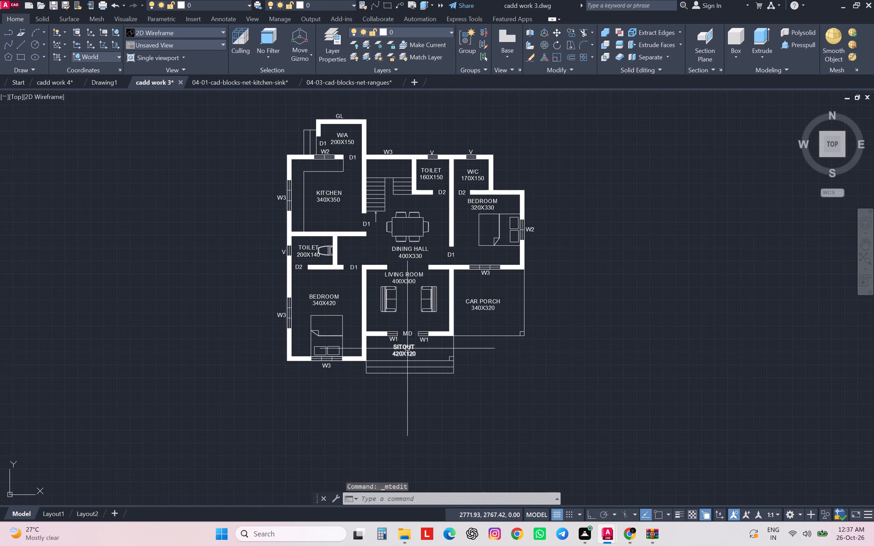
{"action": "double_click", "coordinate": [410, 274]}
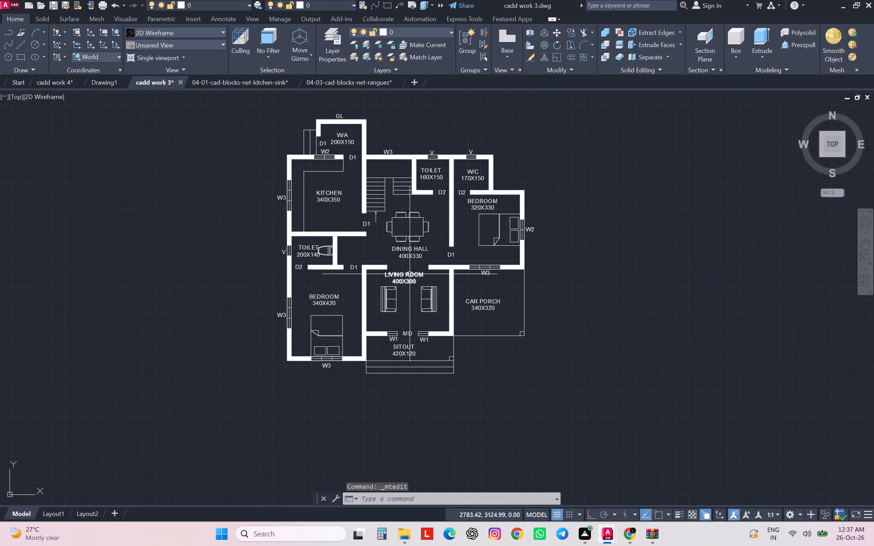
{"action": "key", "text": "Escape"}
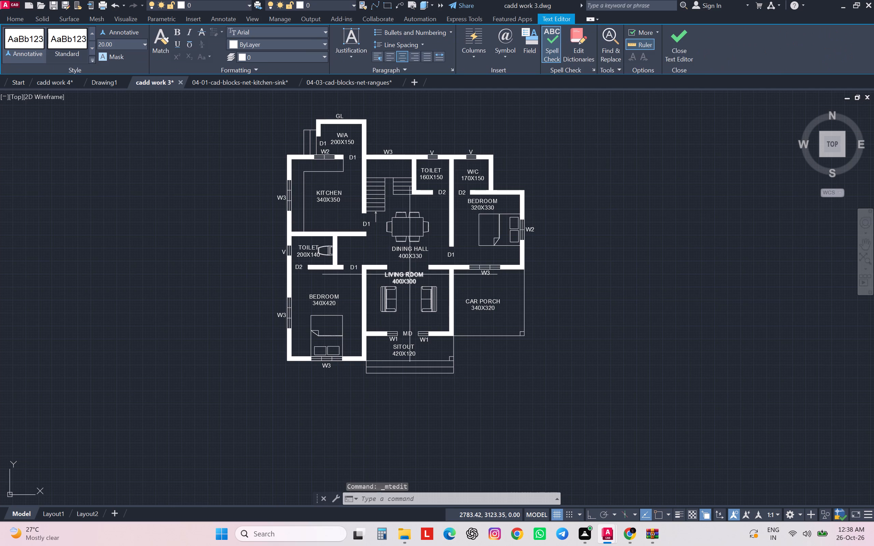
{"action": "left_click", "coordinate": [409, 276]}
{"action": "key", "text": "ctrl+c"}
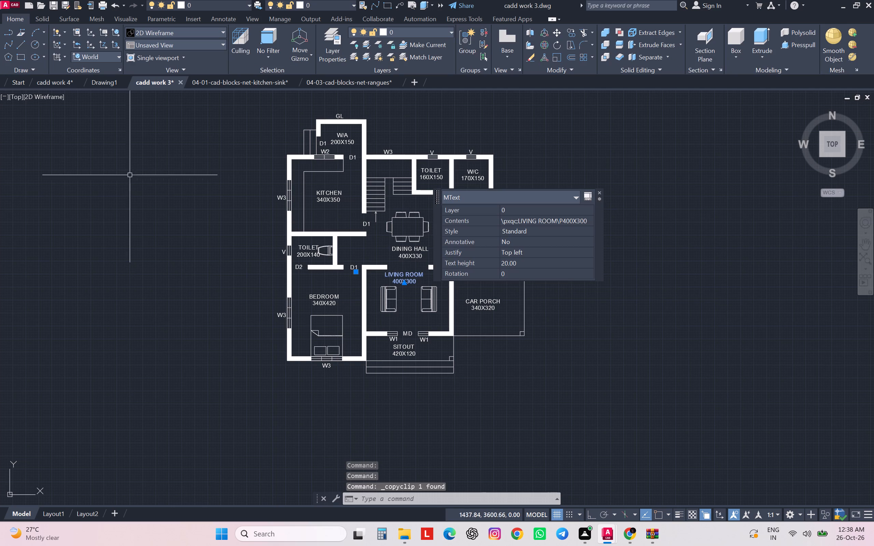
{"action": "left_click", "coordinate": [60, 79]}
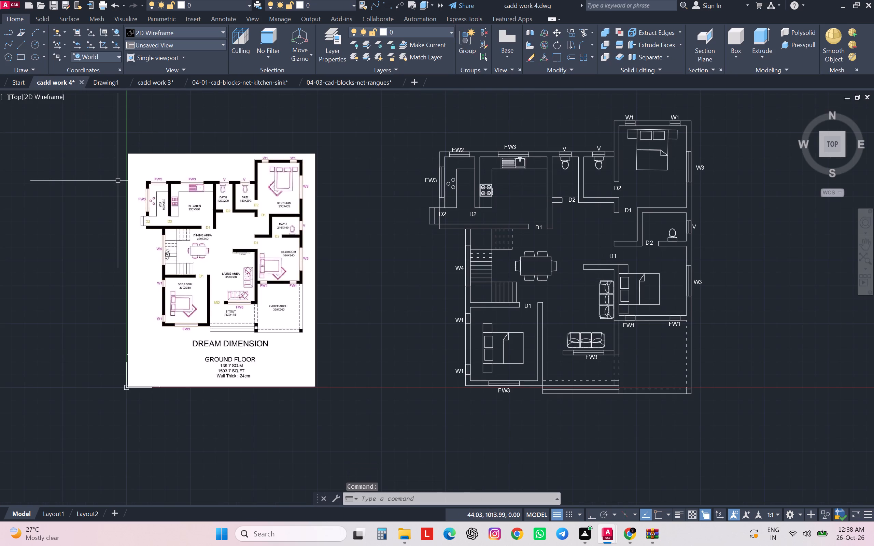
{"action": "key", "text": "ctrl+v"}
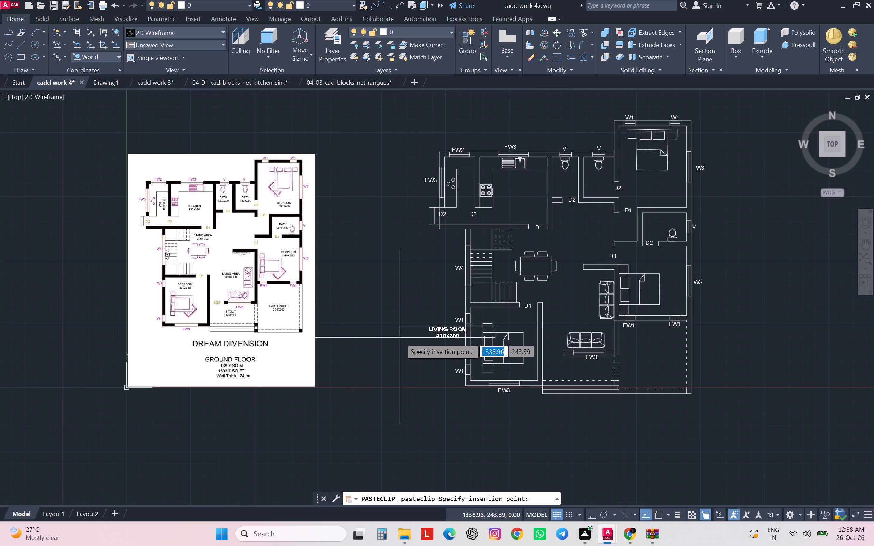
{"action": "left_click", "coordinate": [379, 330]}
Change the pasted LIVING ROOM label between the reference image and the plan to LIVING AREA with 350X388 on the second line.
{"action": "double_click", "coordinate": [410, 321]}
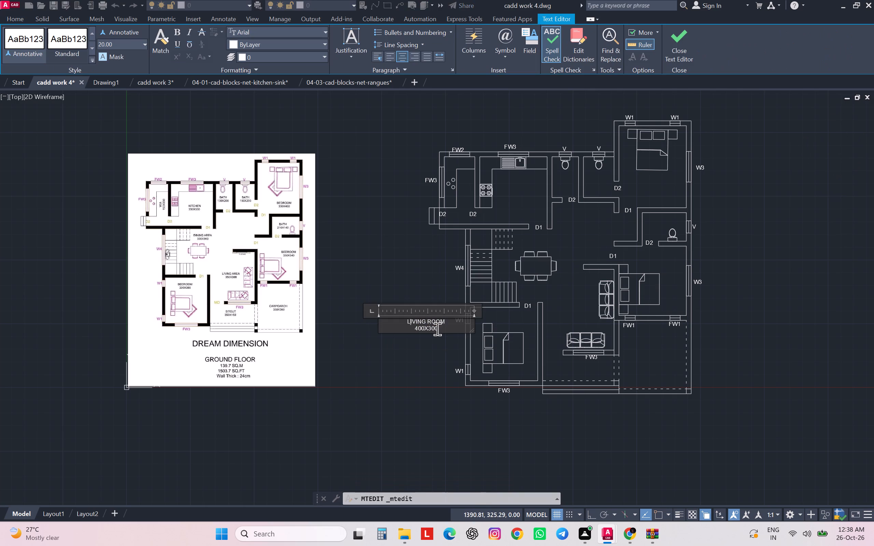
{"action": "left_click", "coordinate": [439, 330]}
{"action": "key", "text": "BackSpace"}
{"action": "key", "text": "BackSpace"}
{"action": "key", "text": "BackSpace"}
{"action": "key", "text": "BackSpace"}
{"action": "key", "text": "BackSpace"}
{"action": "key", "text": "BackSpace"}
{"action": "key", "text": "BackSpace"}
{"action": "scroll", "coordinate": [237, 281], "scroll_direction": "up", "scroll_amount": 2}
{"action": "scroll", "coordinate": [237, 281], "scroll_direction": "down", "scroll_amount": 1}
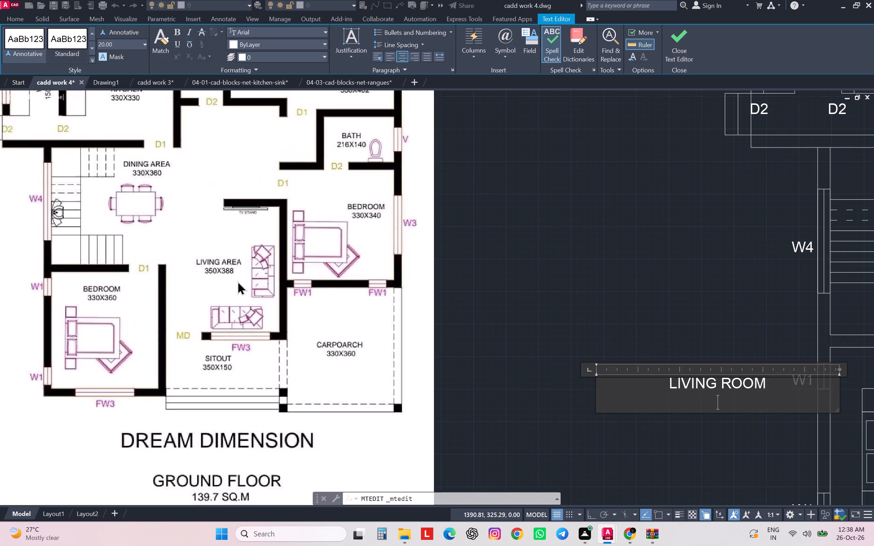
{"action": "scroll", "coordinate": [237, 281], "scroll_direction": "down", "scroll_amount": 1}
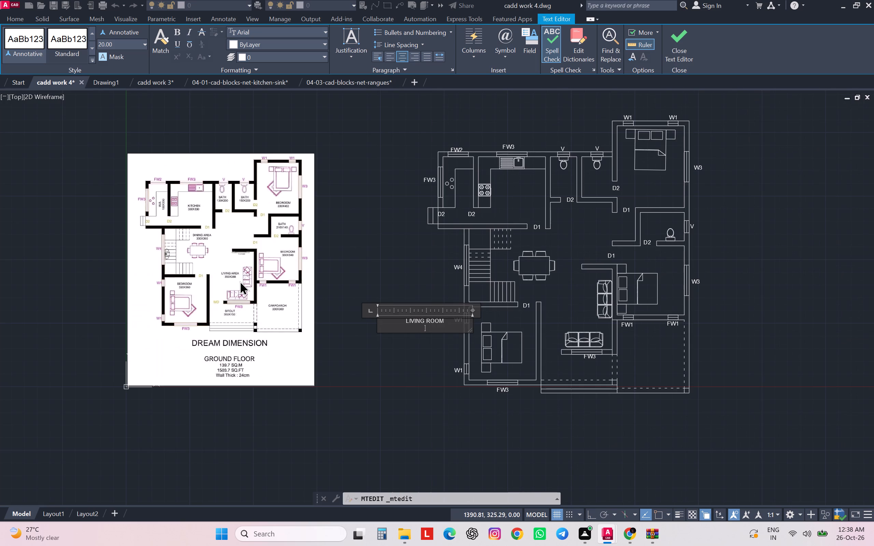
{"action": "key", "text": "Page_Down"}
{"action": "key", "text": "Clear"}
{"action": "key", "text": "Insert"}
{"action": "key", "text": "x"}
{"action": "key", "text": "Page_Down"}
{"action": "key", "text": "Up"}
{"action": "key", "text": "Up"}
{"action": "type", "text": "35"}
{"action": "type", "text": "0X"}
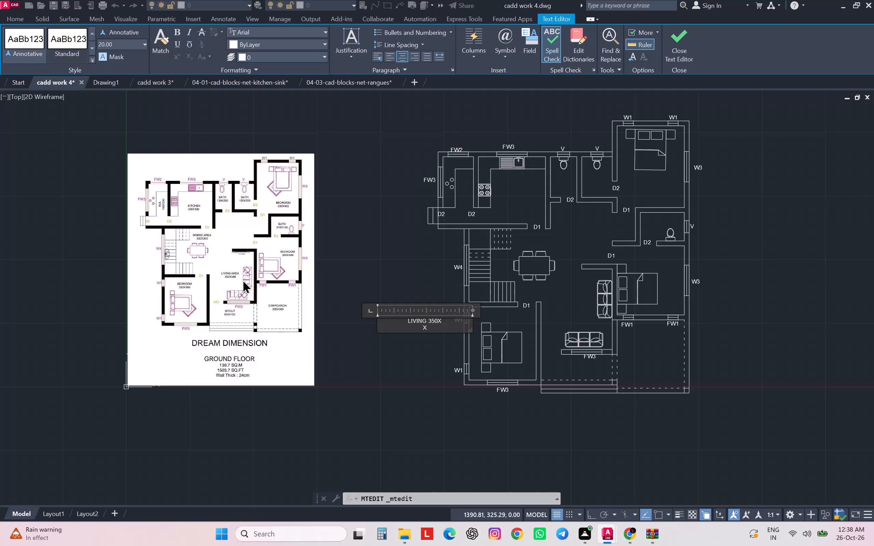
{"action": "left_click", "coordinate": [439, 328]}
{"action": "key", "text": "BackSpace"}
{"action": "key", "text": "BackSpace"}
{"action": "key", "text": "BackSpace"}
{"action": "key", "text": "BackSpace"}
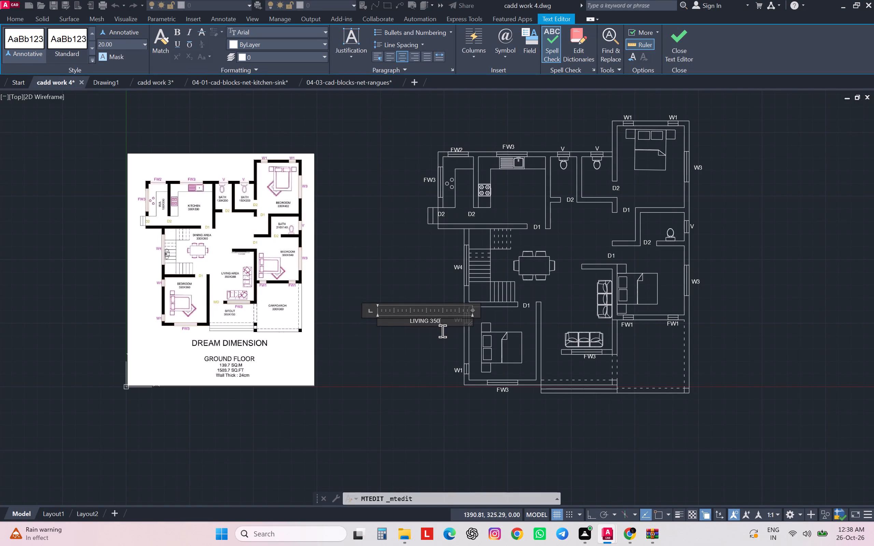
{"action": "key", "text": "BackSpace"}
{"action": "key", "text": "BackSpace"}
{"action": "key", "text": "BackSpace"}
{"action": "type", "text": "ARE"}
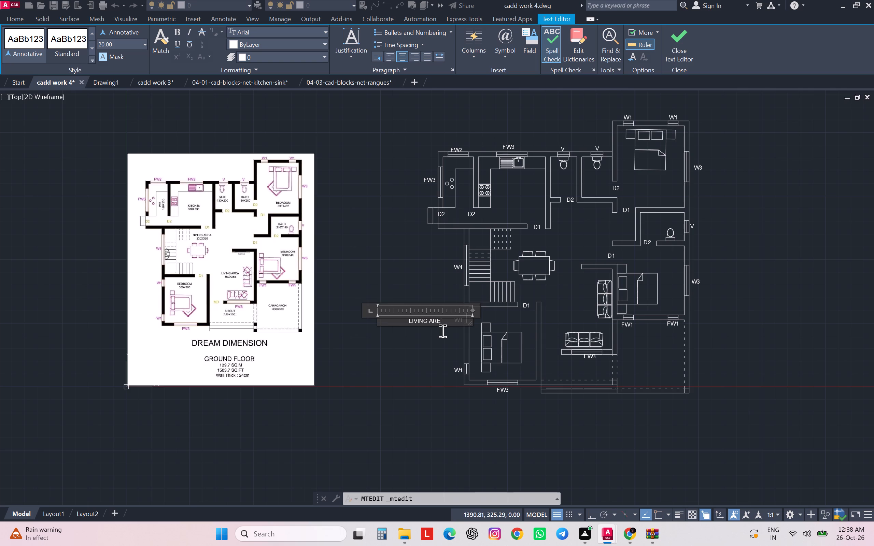
{"action": "key", "text": "a"}
{"action": "key", "text": "Return"}
{"action": "type", "text": "350"}
{"action": "type", "text": "X388"}
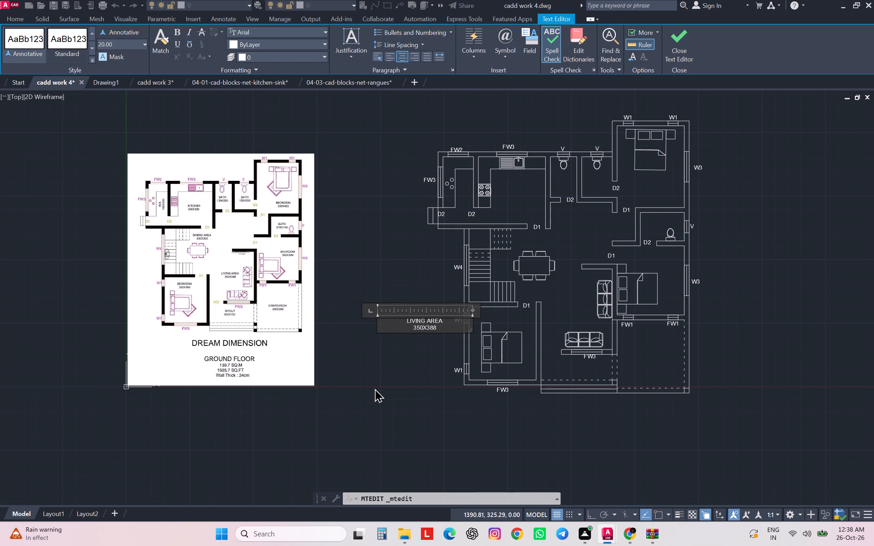
{"action": "left_click", "coordinate": [391, 368]}
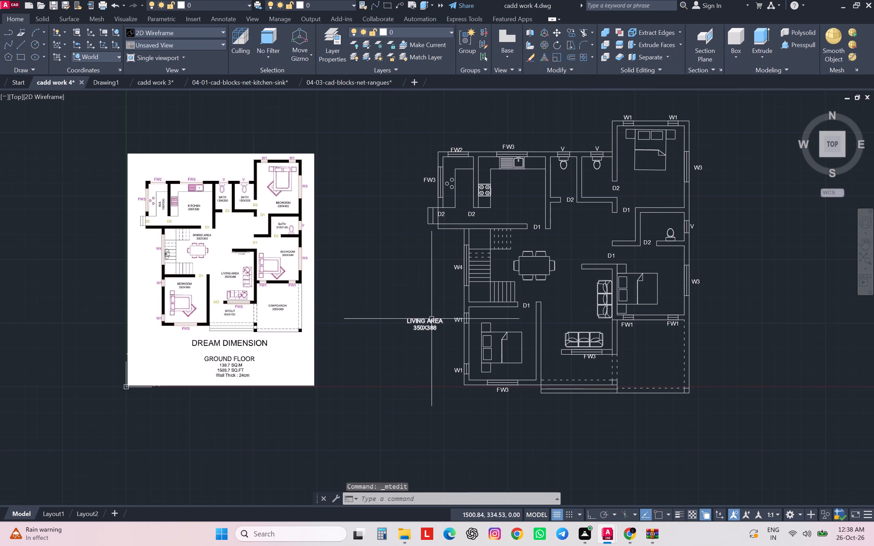
Copy the LIVING AREA 350X388 label into the plan's living area, beside the vertical sofa.
{"action": "left_click", "coordinate": [432, 319]}
{"action": "type", "text": "CO"}
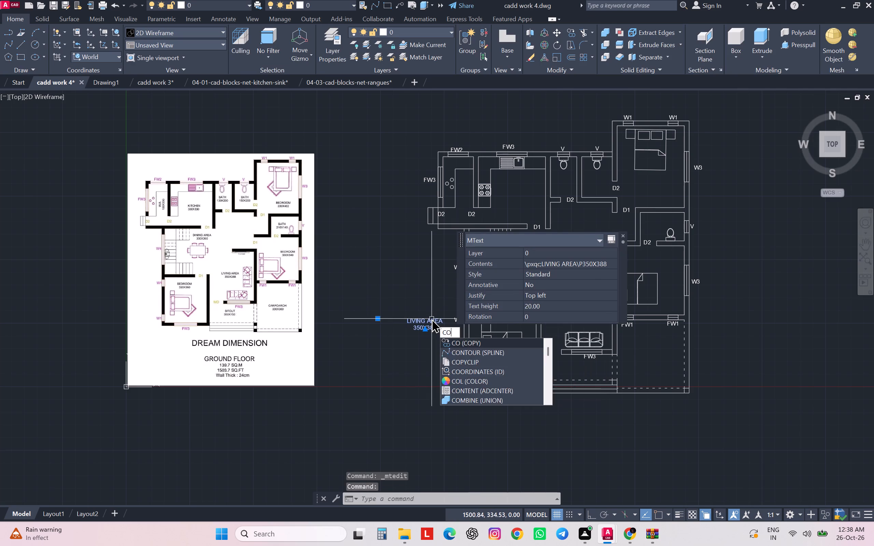
{"action": "key", "text": "Return"}
{"action": "left_click", "coordinate": [431, 319]}
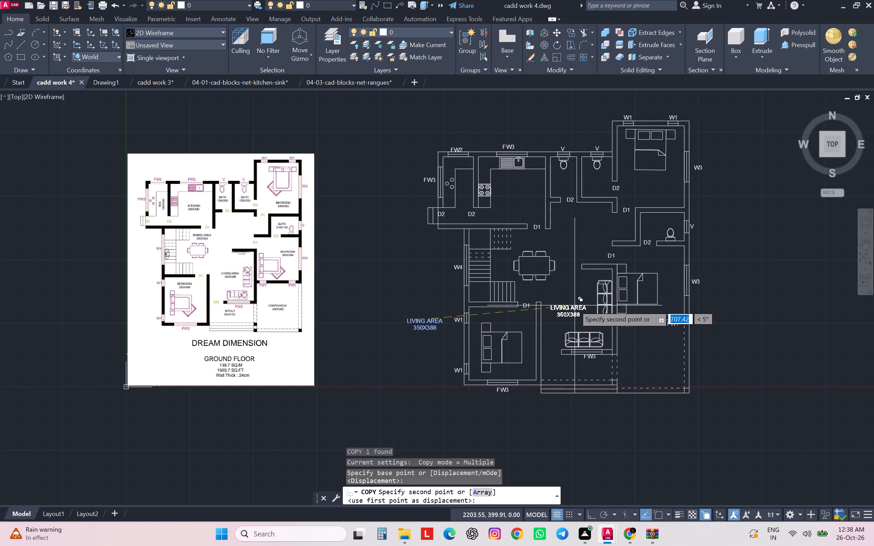
{"action": "left_click", "coordinate": [580, 306]}
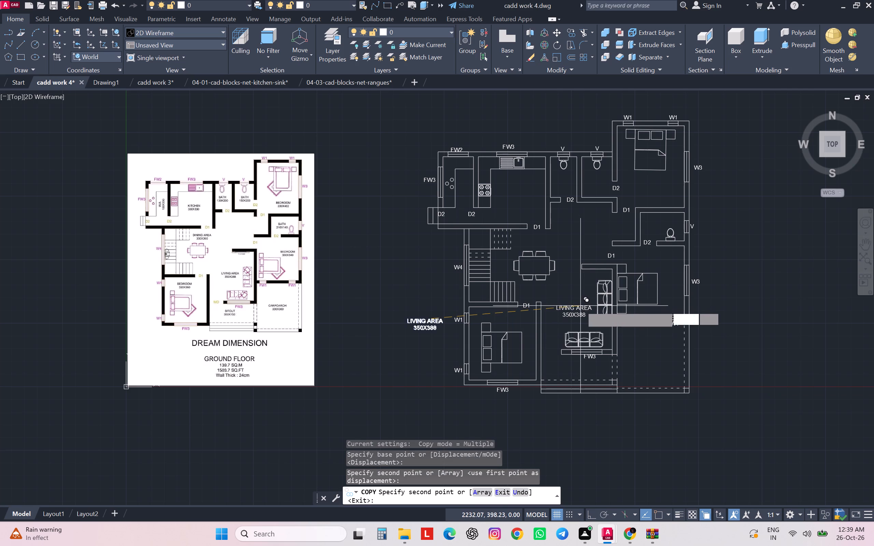
{"action": "key", "text": "Escape"}
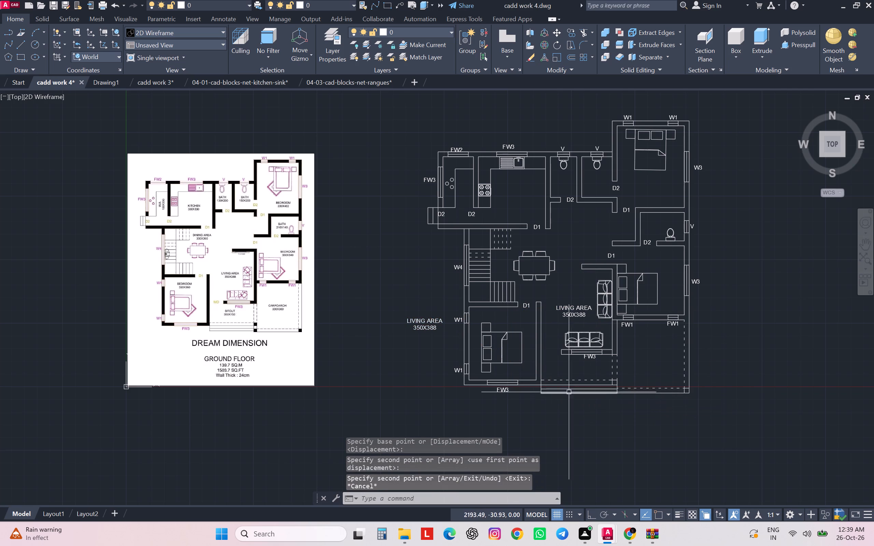
Change the spare LIVING AREA label outside the plan to BEDROOM with 330X360 on the second line.
{"action": "double_click", "coordinate": [436, 325]}
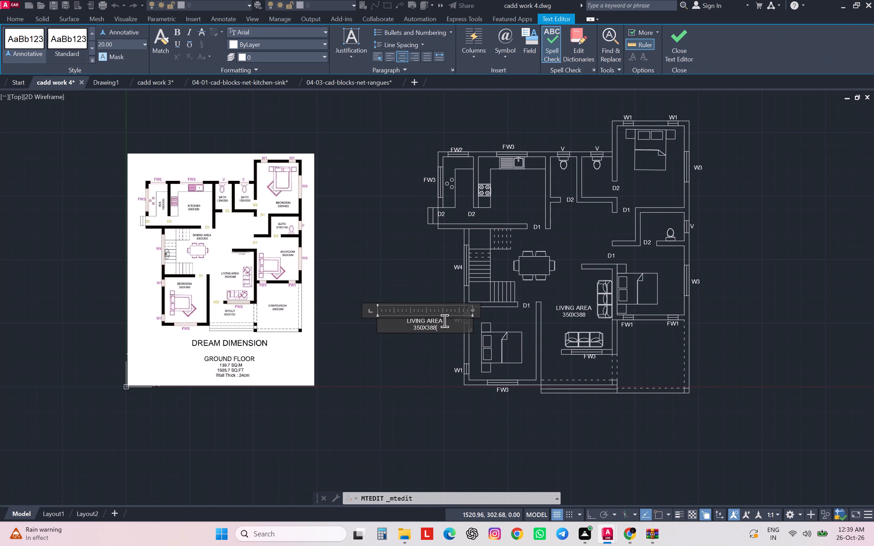
{"action": "left_click_drag", "start_coordinate": [439, 329], "coordinate": [401, 320]}
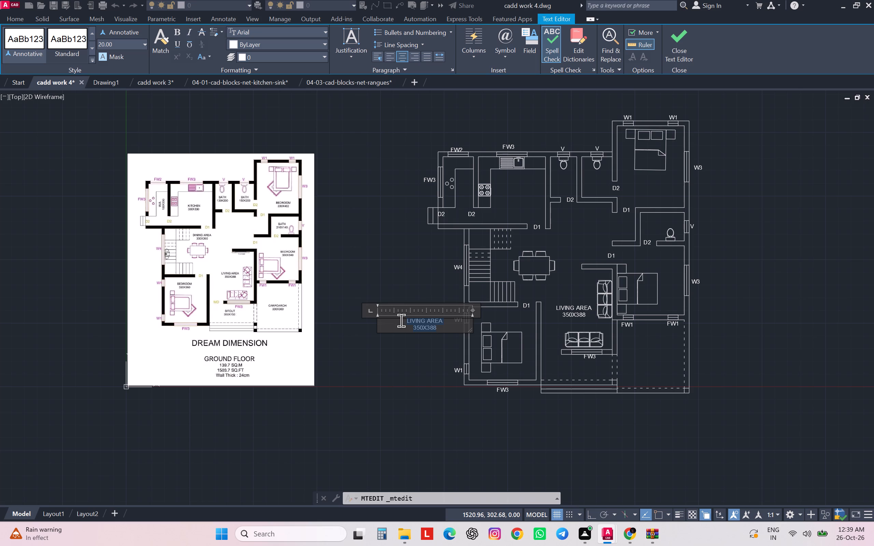
{"action": "type", "text": "BED"}
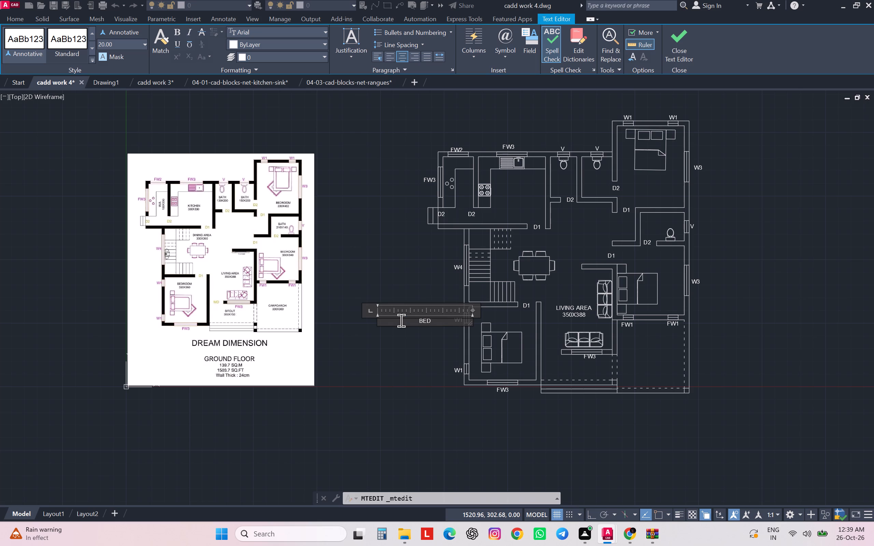
{"action": "type", "text": "ROOM"}
{"action": "key", "text": "Return"}
{"action": "type", "text": "330"}
{"action": "type", "text": "X360"}
{"action": "left_click", "coordinate": [404, 339]}
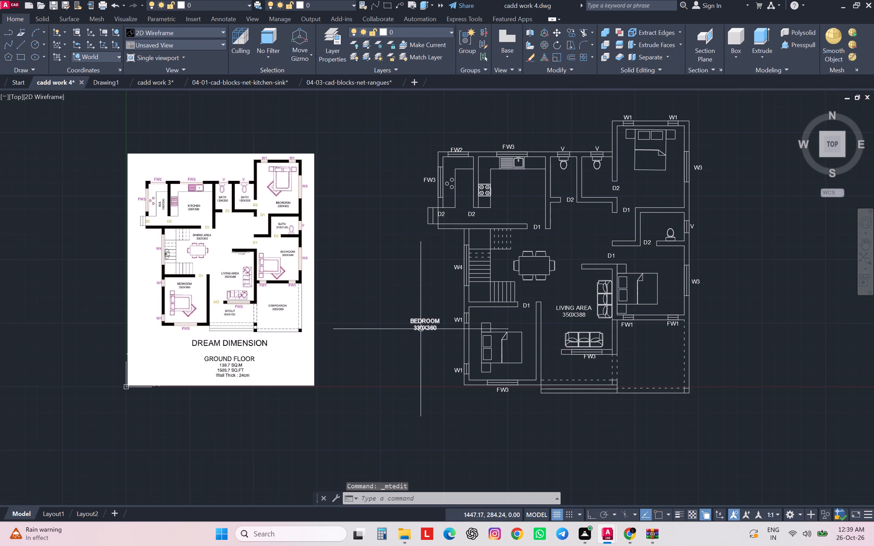
Copy the BEDROOM 330X360 label into the lower-left, upper-right and middle-right bedrooms of the plan.
{"action": "left_click", "coordinate": [421, 329]}
{"action": "type", "text": "CO"}
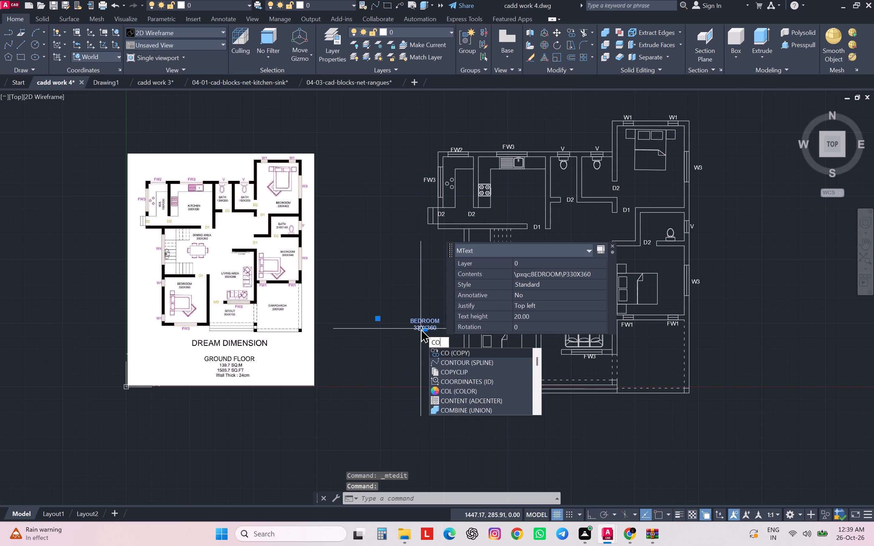
{"action": "key", "text": "Return"}
{"action": "left_click", "coordinate": [420, 328]}
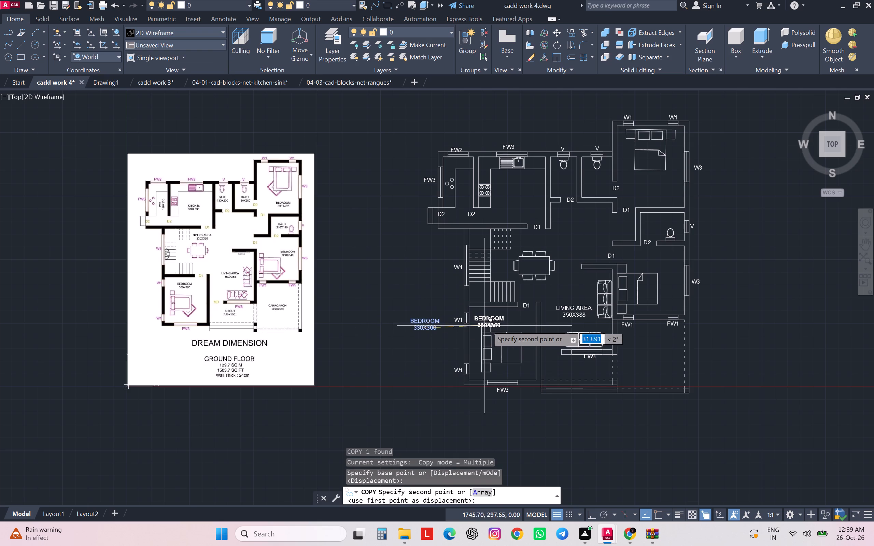
{"action": "left_click", "coordinate": [501, 327]}
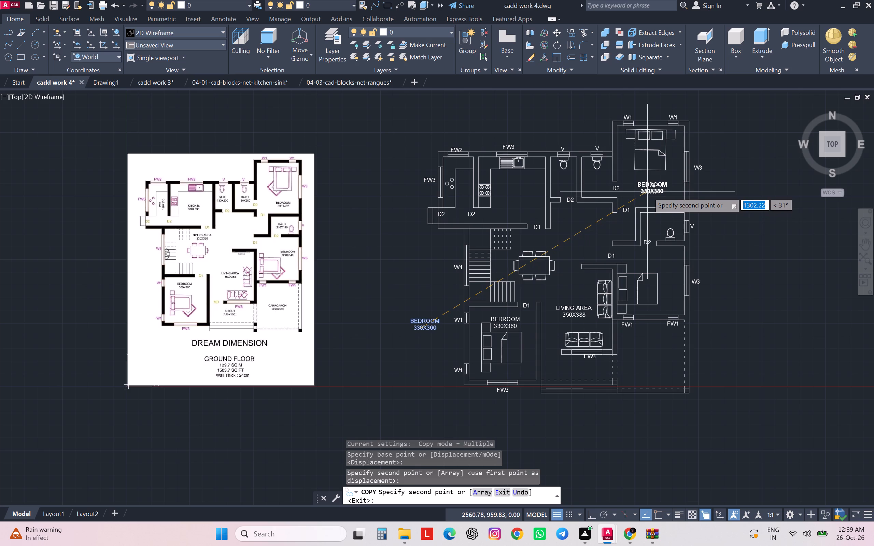
{"action": "left_click", "coordinate": [647, 191]}
{"action": "left_click", "coordinate": [658, 268]}
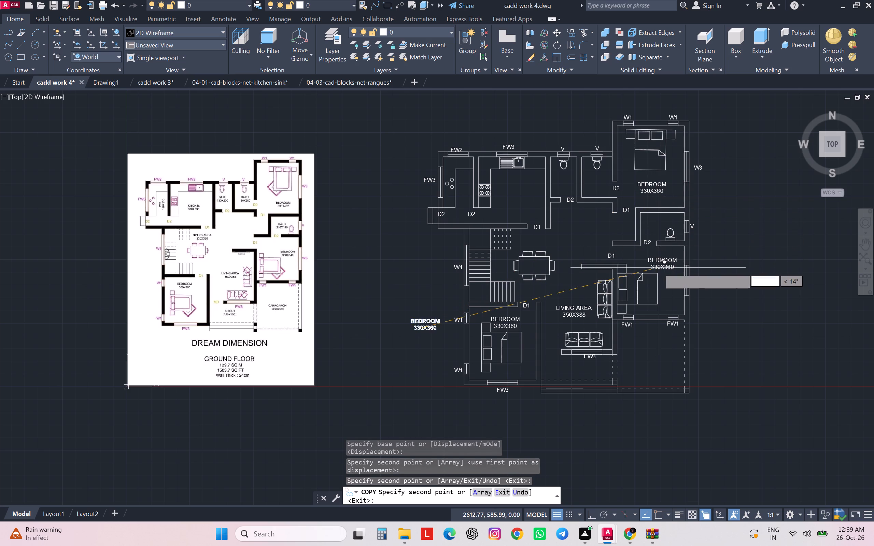
{"action": "key", "text": "Escape"}
{"action": "key", "text": "Escape"}
{"action": "key", "text": "Escape"}
{"action": "key", "text": "Escape"}
{"action": "key", "text": "Escape"}
{"action": "key", "text": "Escape"}
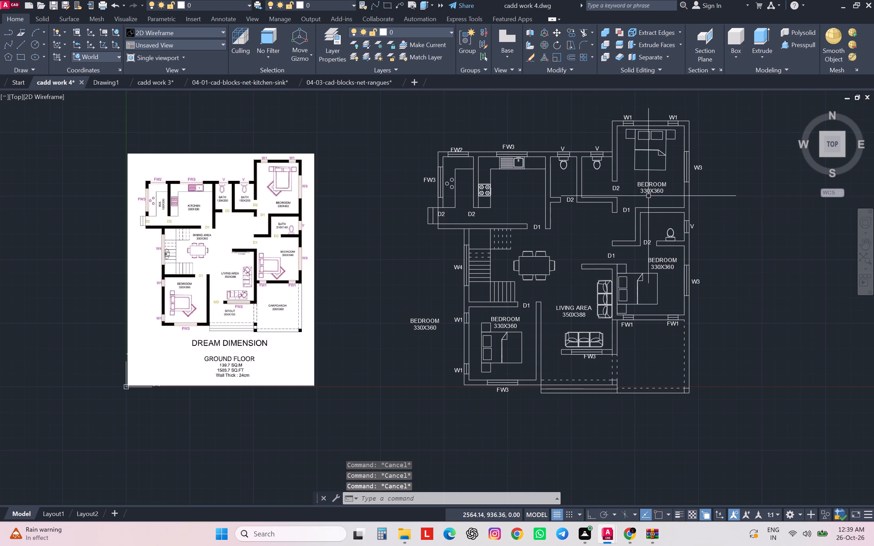
Change the second line of the upper-right bedroom's label to 330X402.
{"action": "double_click", "coordinate": [649, 193]}
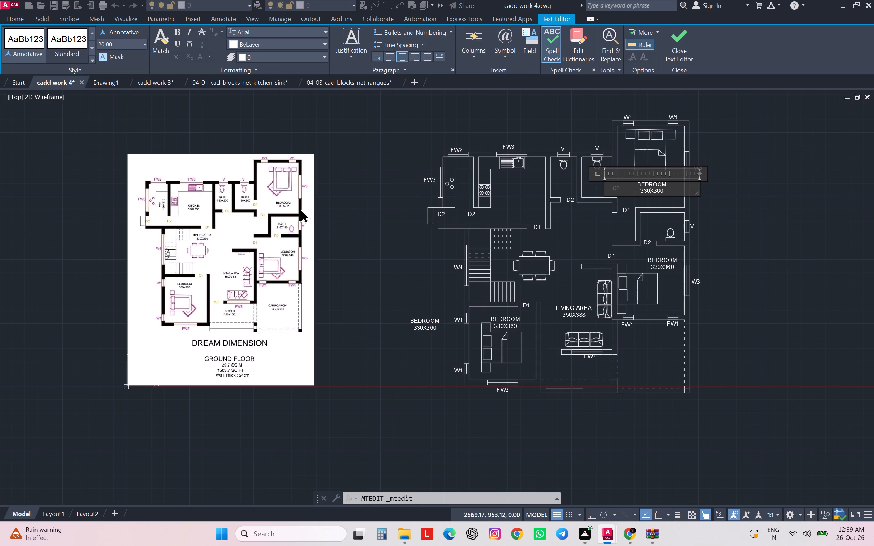
{"action": "scroll", "coordinate": [299, 208], "scroll_direction": "up", "scroll_amount": 2}
{"action": "scroll", "coordinate": [299, 208], "scroll_direction": "down", "scroll_amount": 1}
{"action": "scroll", "coordinate": [639, 261], "scroll_direction": "down", "scroll_amount": 1}
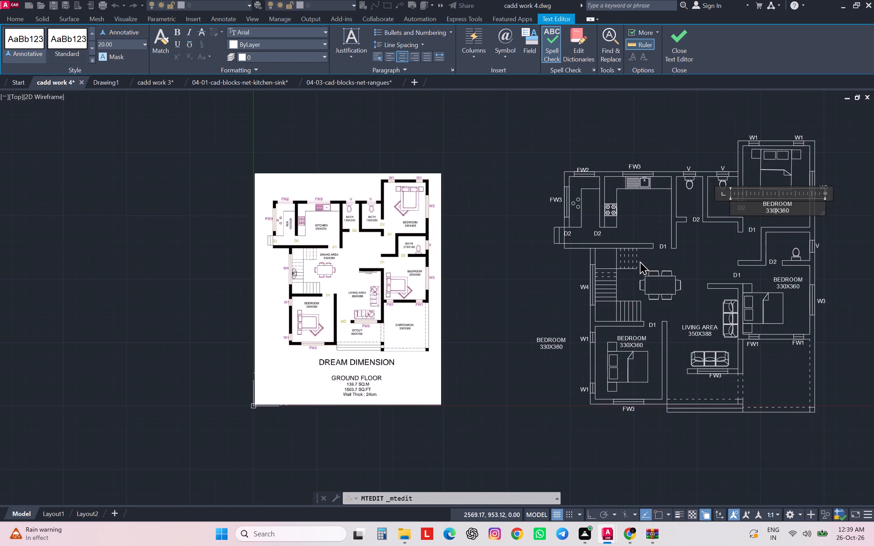
{"action": "scroll", "coordinate": [639, 261], "scroll_direction": "down", "scroll_amount": 1}
{"action": "scroll", "coordinate": [743, 224], "scroll_direction": "up", "scroll_amount": 1}
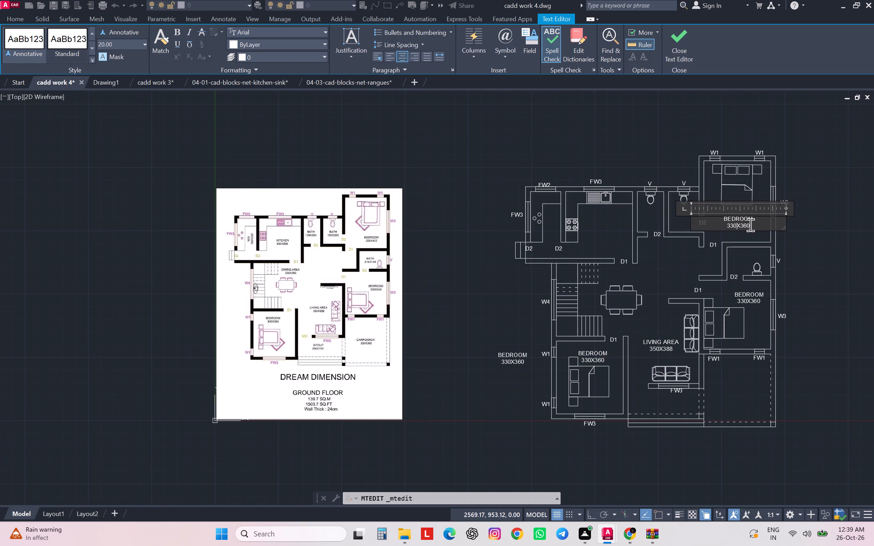
{"action": "left_click", "coordinate": [750, 225]}
{"action": "key", "text": "BackSpace"}
{"action": "key", "text": "BackSpace"}
{"action": "key", "text": "BackSpace"}
{"action": "key", "text": "4"}
{"action": "key", "text": "0"}
{"action": "key", "text": "2"}
{"action": "left_click", "coordinate": [796, 250]}
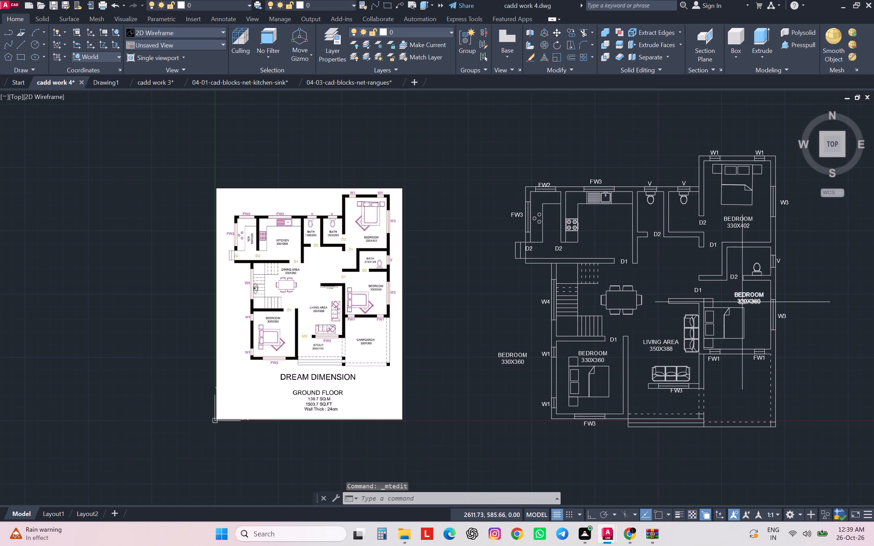
Change the second line of the middle-right bedroom's label to 330X340.
{"action": "scroll", "coordinate": [751, 298], "scroll_direction": "up", "scroll_amount": 2}
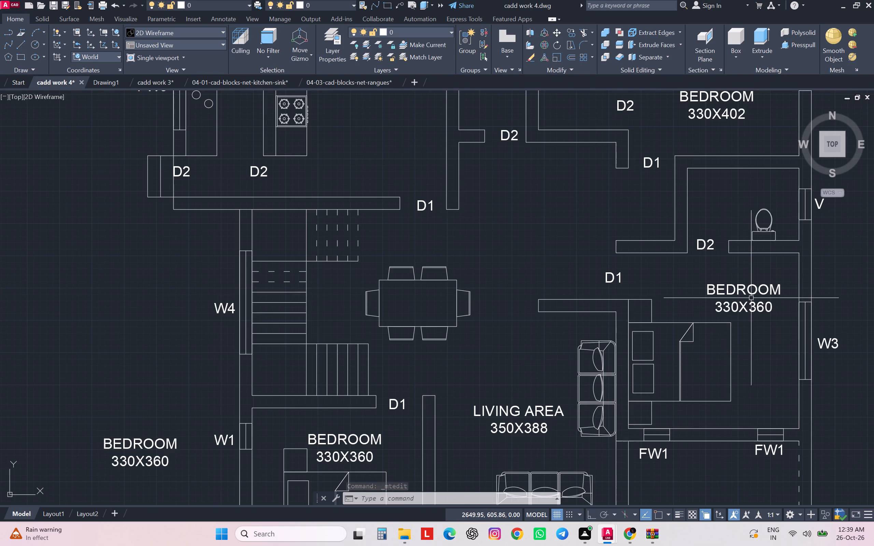
{"action": "double_click", "coordinate": [751, 307]}
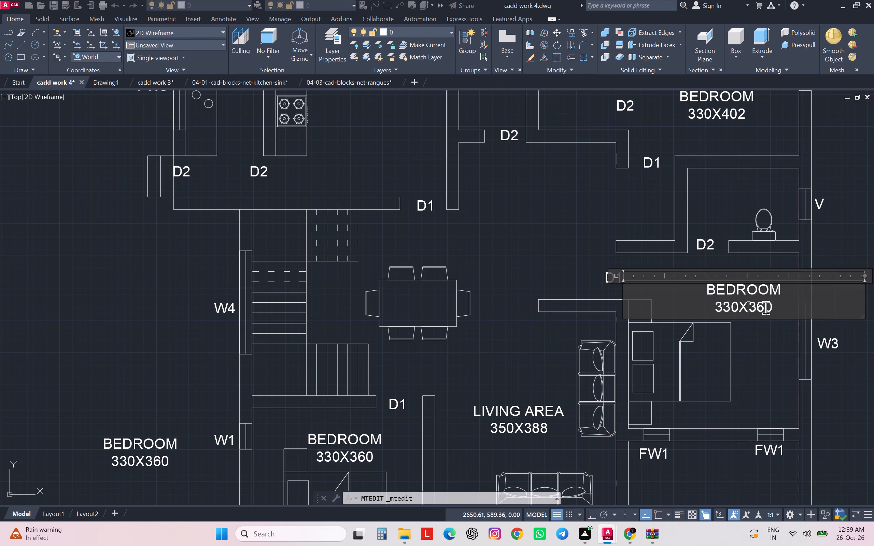
{"action": "left_click", "coordinate": [774, 307]}
{"action": "key", "text": "BackSpace"}
{"action": "key", "text": "BackSpace"}
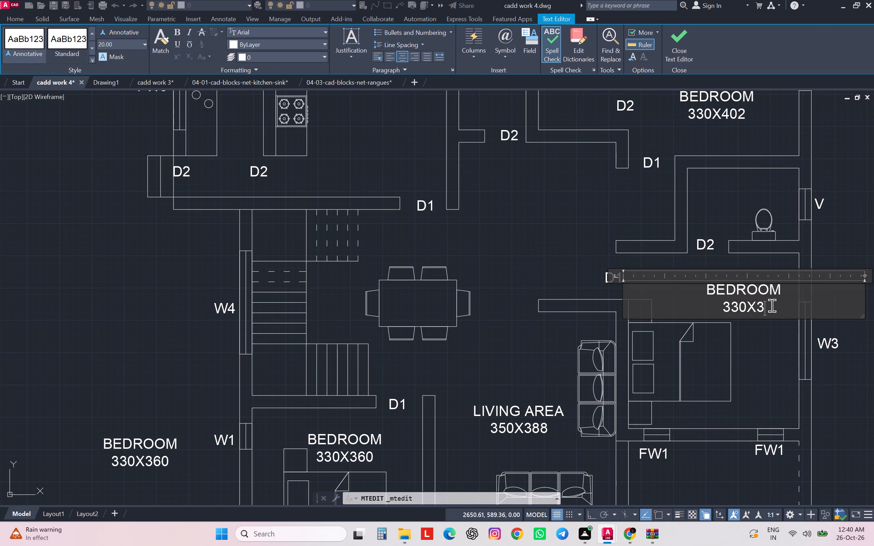
{"action": "key", "text": "Left"}
{"action": "key", "text": "Insert"}
{"action": "key", "text": "4"}
{"action": "key", "text": "0"}
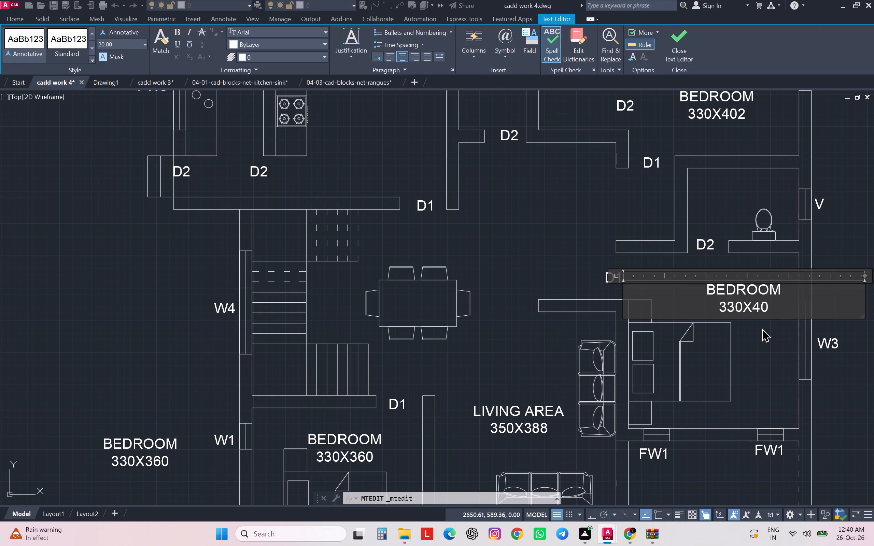
{"action": "left_click", "coordinate": [753, 307]}
{"action": "key", "text": "3"}
{"action": "key", "text": "4"}
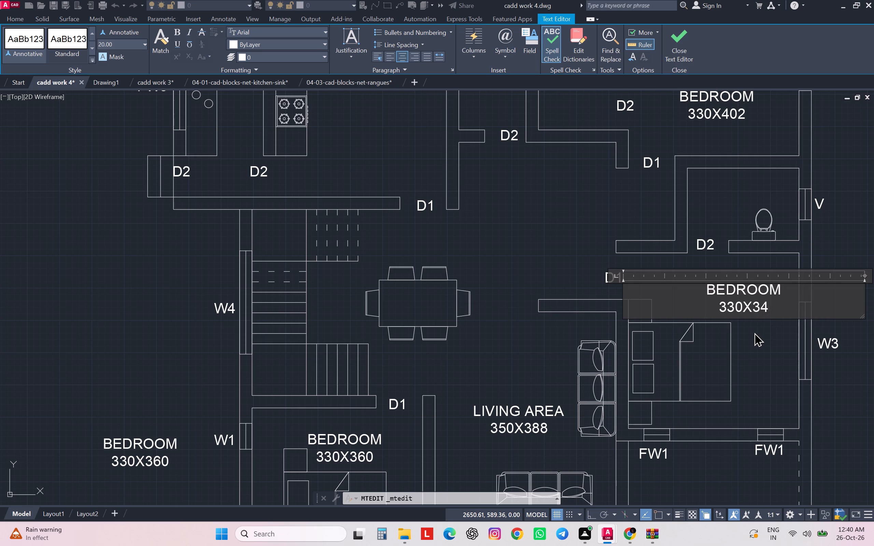
{"action": "key", "text": "0"}
{"action": "left_click", "coordinate": [754, 332]}
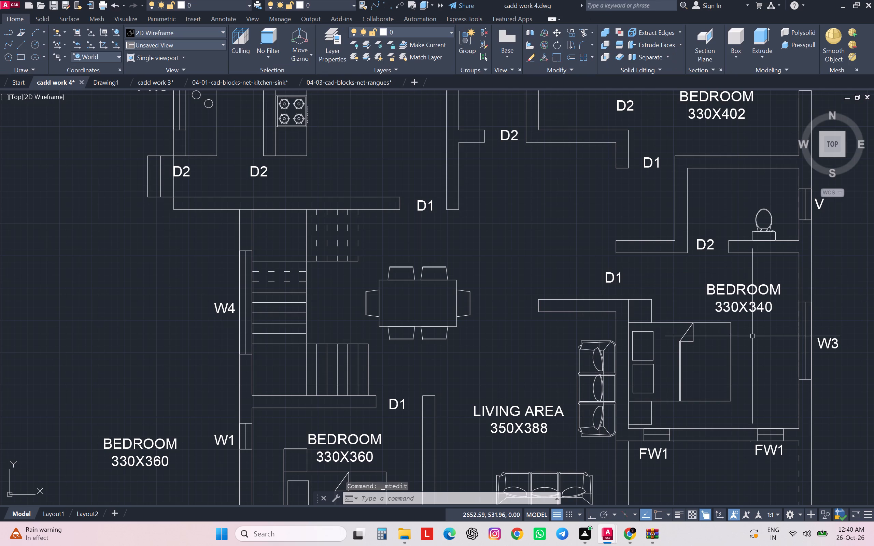
Change the spare BEDROOM label outside the plan to KITCHEN with 330X330 on the second line.
{"action": "scroll", "coordinate": [754, 359], "scroll_direction": "down", "scroll_amount": 2}
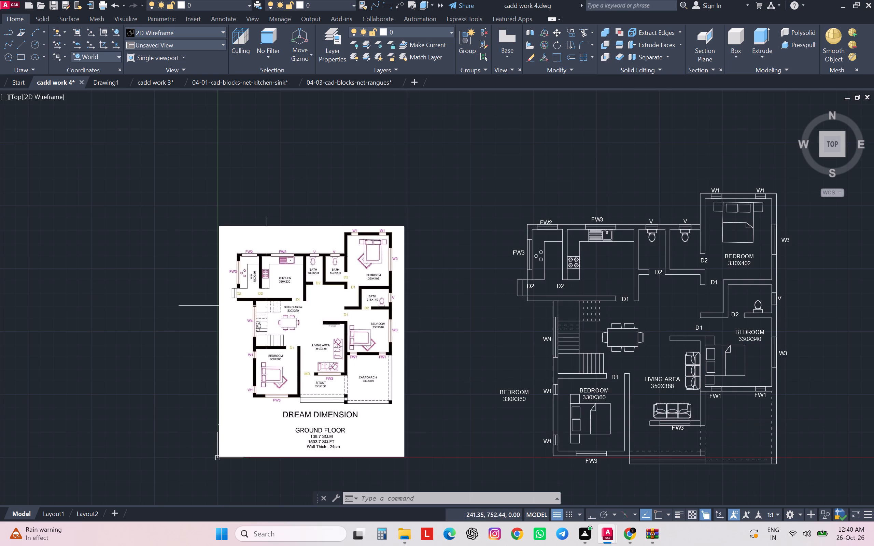
{"action": "scroll", "coordinate": [292, 291], "scroll_direction": "up", "scroll_amount": 1}
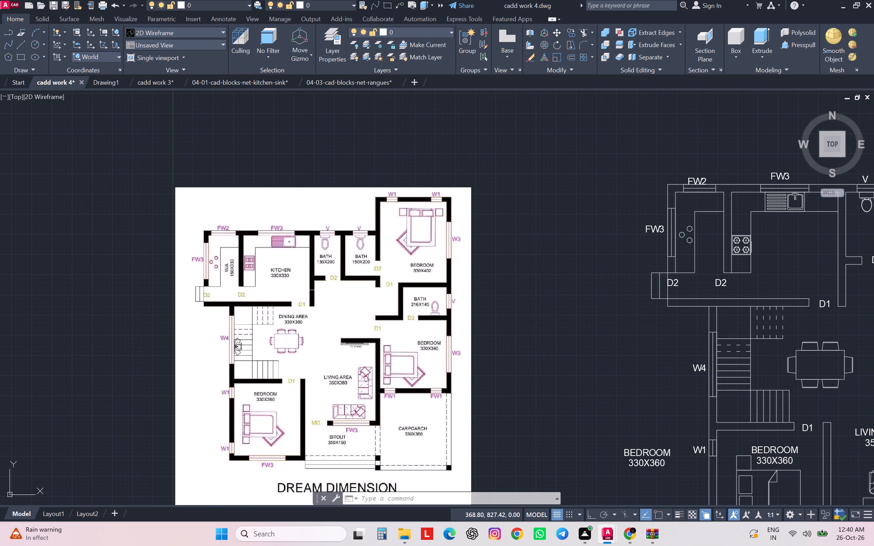
{"action": "scroll", "coordinate": [292, 290], "scroll_direction": "down", "scroll_amount": 1}
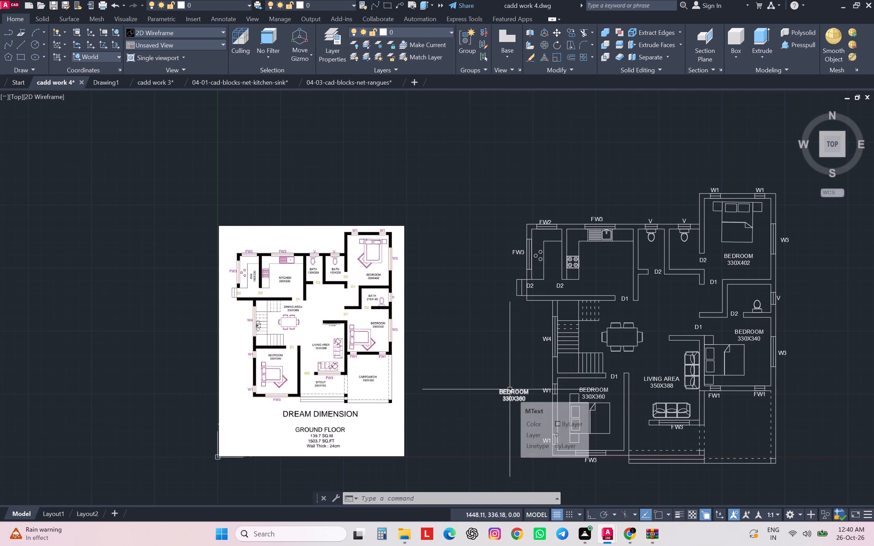
{"action": "double_click", "coordinate": [510, 389]}
{"action": "left_click_drag", "start_coordinate": [529, 392], "coordinate": [521, 392]}
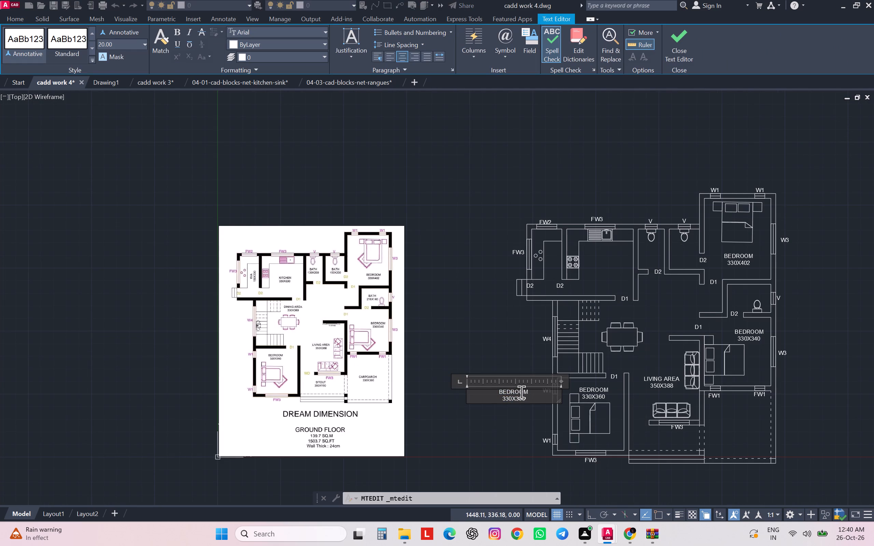
{"action": "left_click_drag", "start_coordinate": [521, 392], "coordinate": [499, 392]}
{"action": "type", "text": "KI"}
{"action": "type", "text": "TCHEN"}
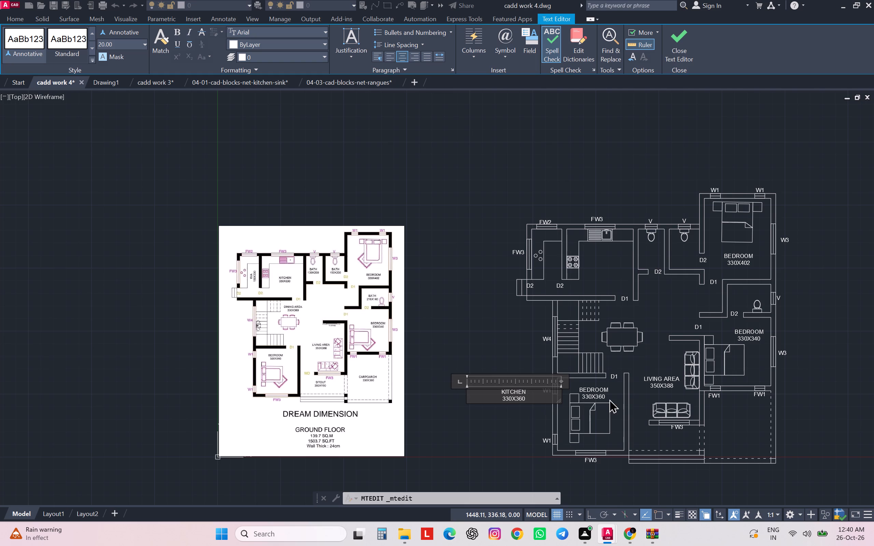
{"action": "left_click", "coordinate": [525, 399]}
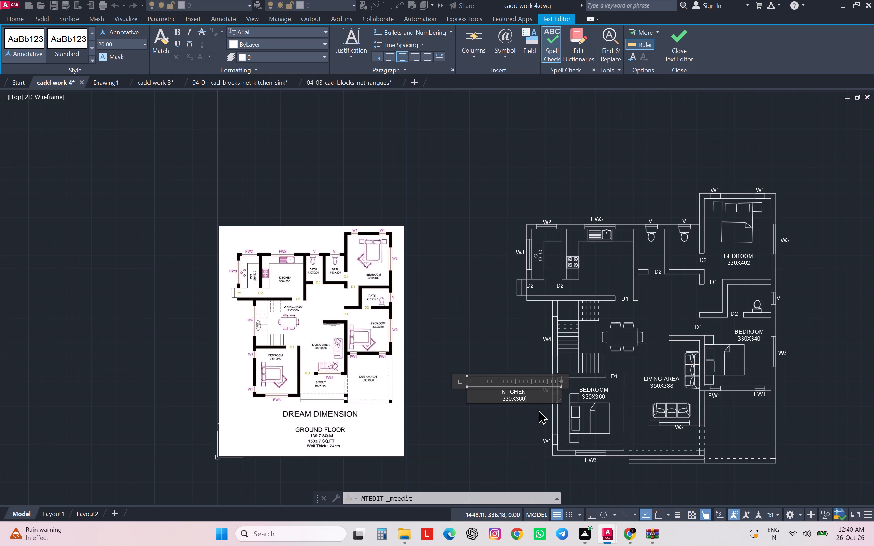
{"action": "key", "text": "BackSpace"}
{"action": "key", "text": "BackSpace"}
{"action": "type", "text": "30"}
{"action": "left_click", "coordinate": [538, 410]}
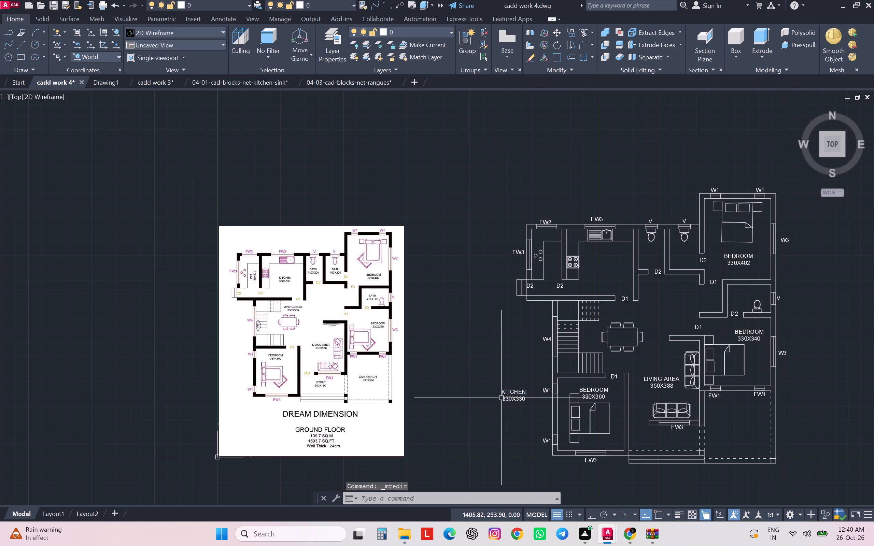
Copy the KITCHEN 330X330 label into the plan's kitchen, between the stove and the right wall below the sink.
{"action": "left_click", "coordinate": [501, 398]}
{"action": "type", "text": "CO"}
{"action": "key", "text": "Return"}
{"action": "left_click", "coordinate": [510, 394]}
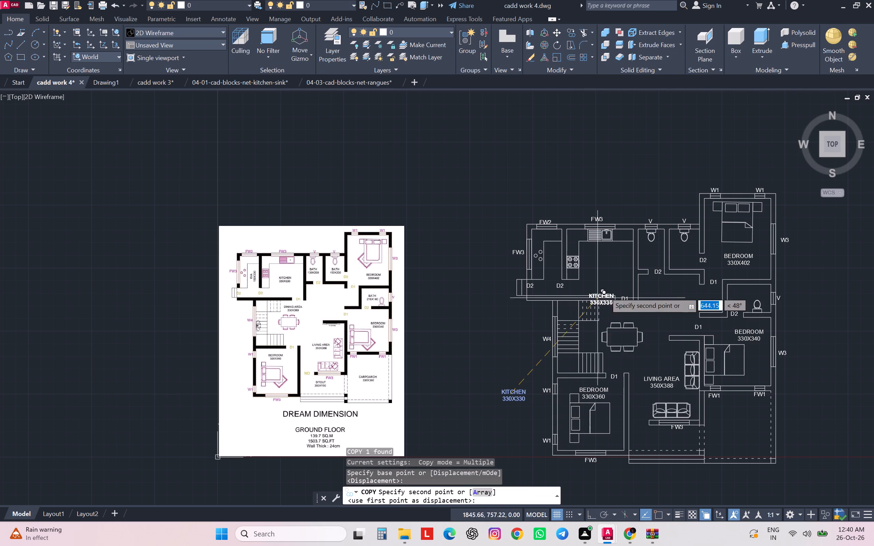
{"action": "left_click", "coordinate": [604, 263]}
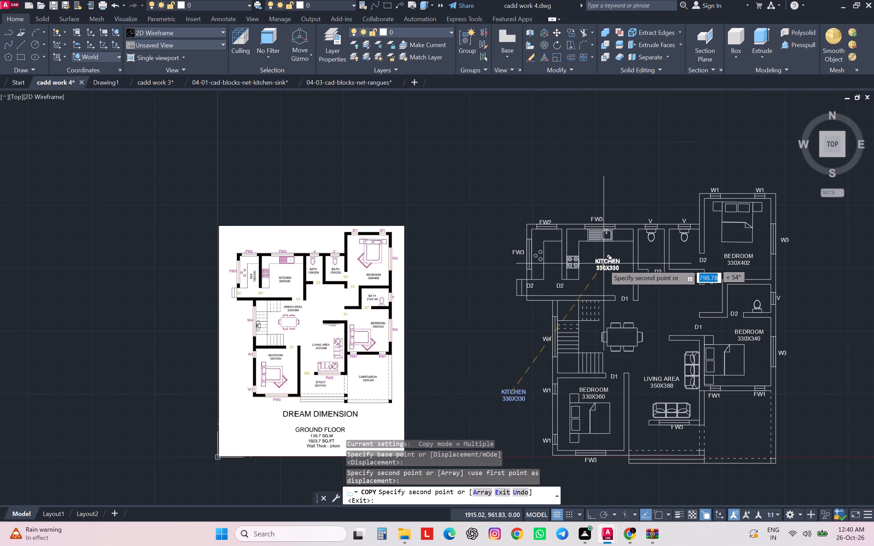
{"action": "key", "text": "Escape"}
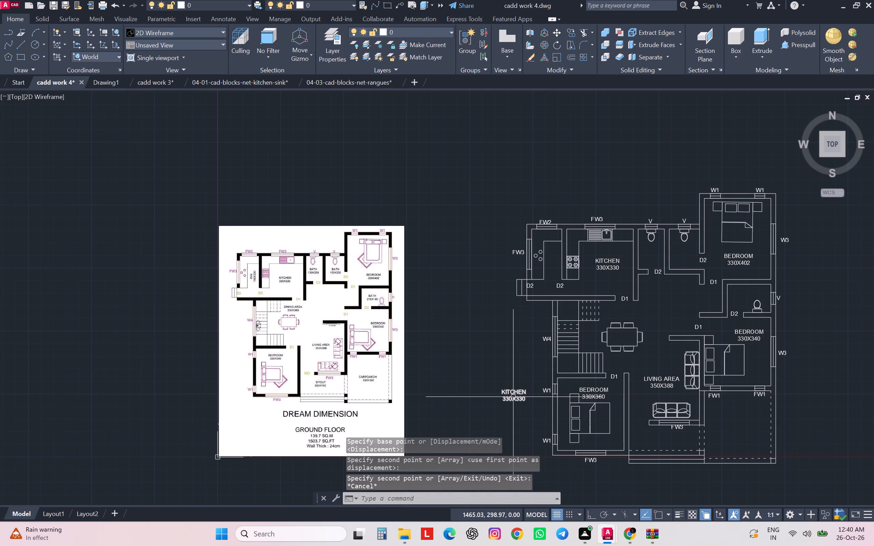
Change the spare KITCHEN label outside the plan to W/A with 150X330 on the second line.
{"action": "double_click", "coordinate": [513, 397]}
{"action": "left_click_drag", "start_coordinate": [529, 392], "coordinate": [522, 392]}
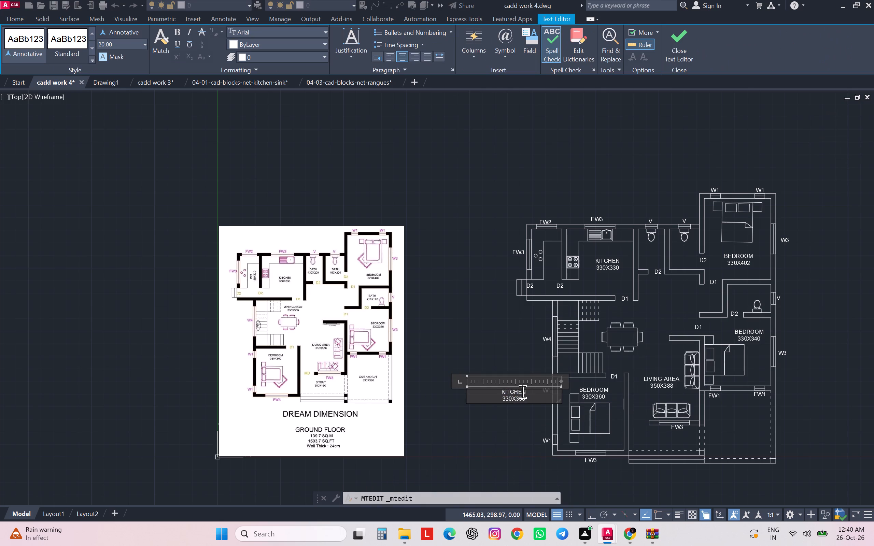
{"action": "left_click_drag", "start_coordinate": [522, 392], "coordinate": [489, 392]}
{"action": "key", "text": "w"}
{"action": "key", "text": "slash"}
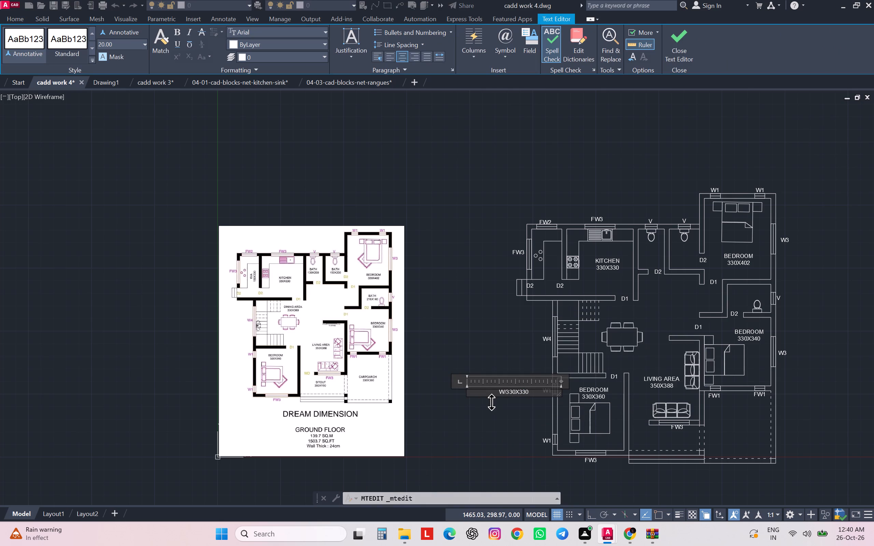
{"action": "key", "text": "a"}
{"action": "key", "text": "Return"}
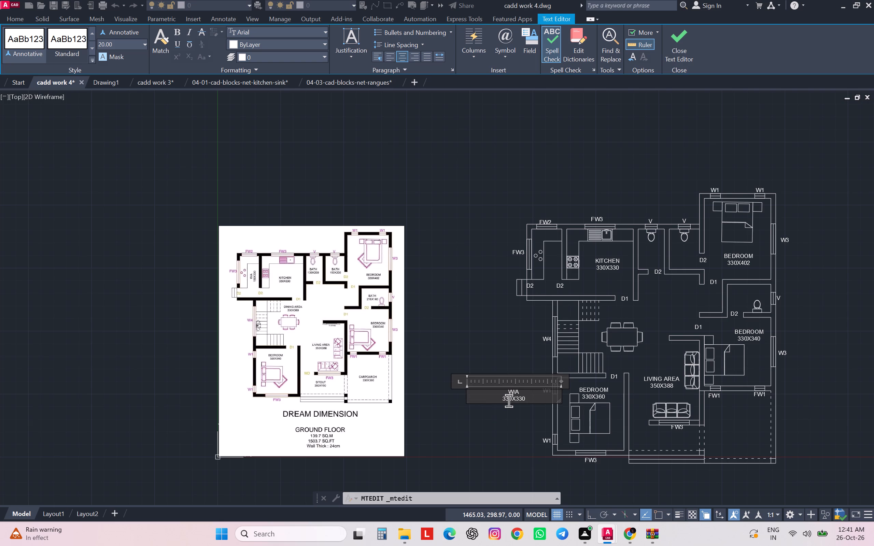
{"action": "left_click_drag", "start_coordinate": [511, 400], "coordinate": [492, 400]}
{"action": "type", "text": "150"}
{"action": "left_click", "coordinate": [510, 419]}
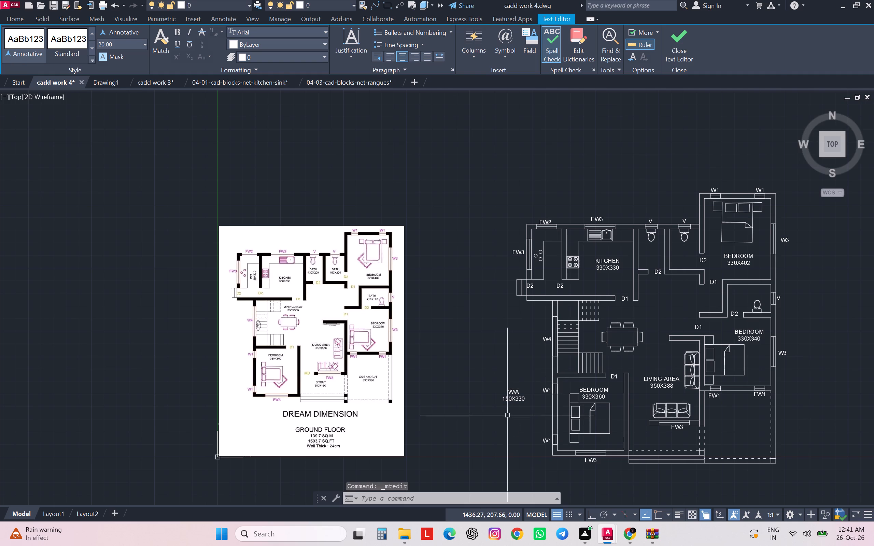
Copy the spare W/A 150X330 label into the plan's work area, between the two D2 door labels.
{"action": "left_click", "coordinate": [517, 391]}
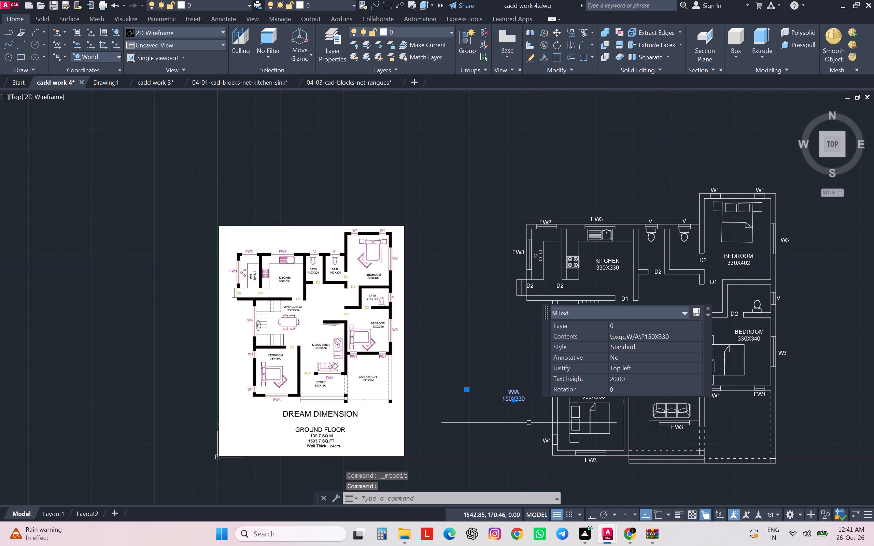
{"action": "type", "text": "CO"}
{"action": "key", "text": "Return"}
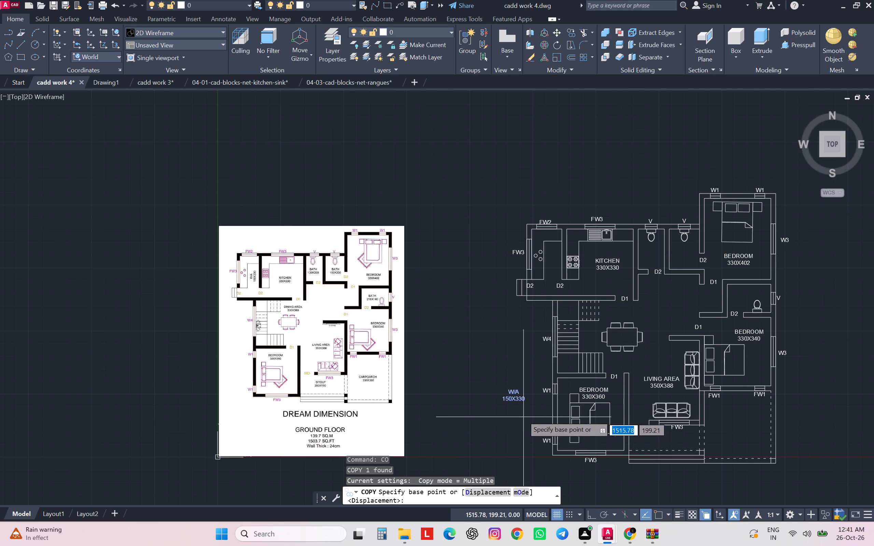
{"action": "left_click", "coordinate": [512, 398]}
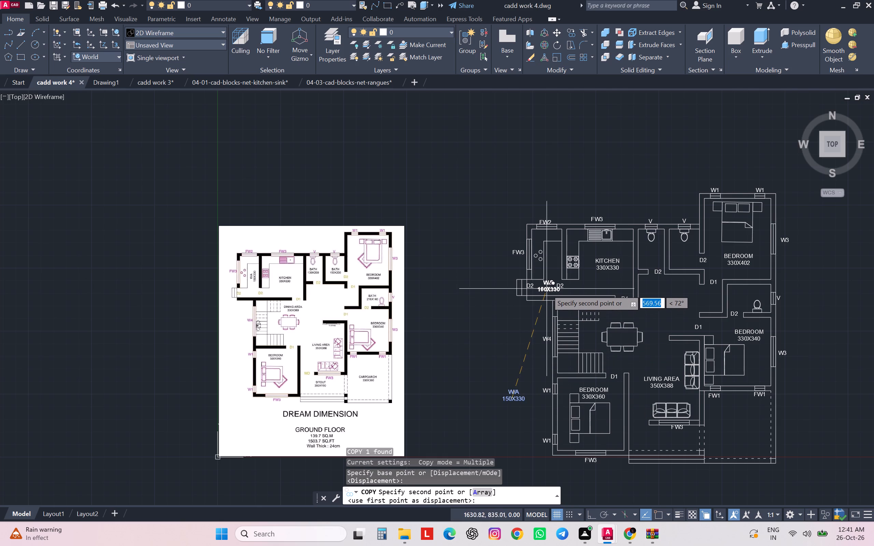
{"action": "left_click", "coordinate": [544, 290]}
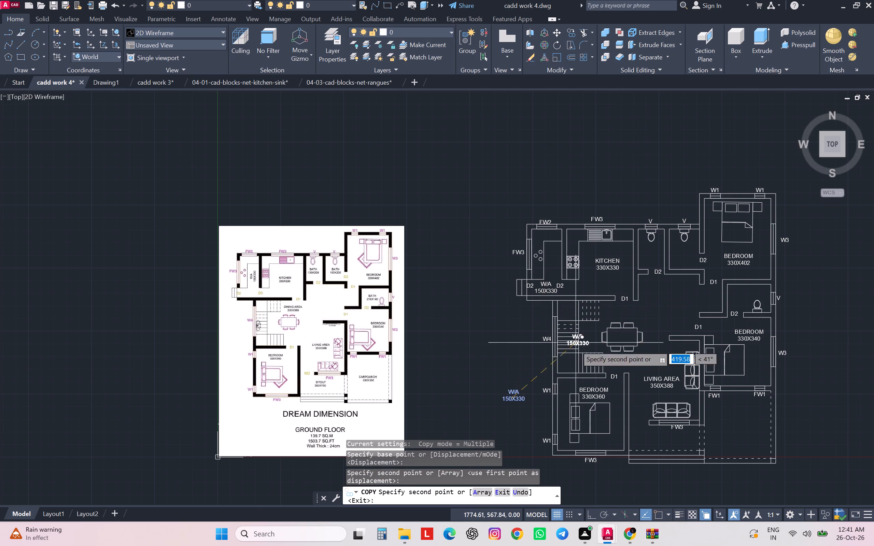
{"action": "key", "text": "Escape"}
{"action": "key", "text": "Escape"}
{"action": "key", "text": "Escape"}
{"action": "key", "text": "Escape"}
{"action": "key", "text": "Escape"}
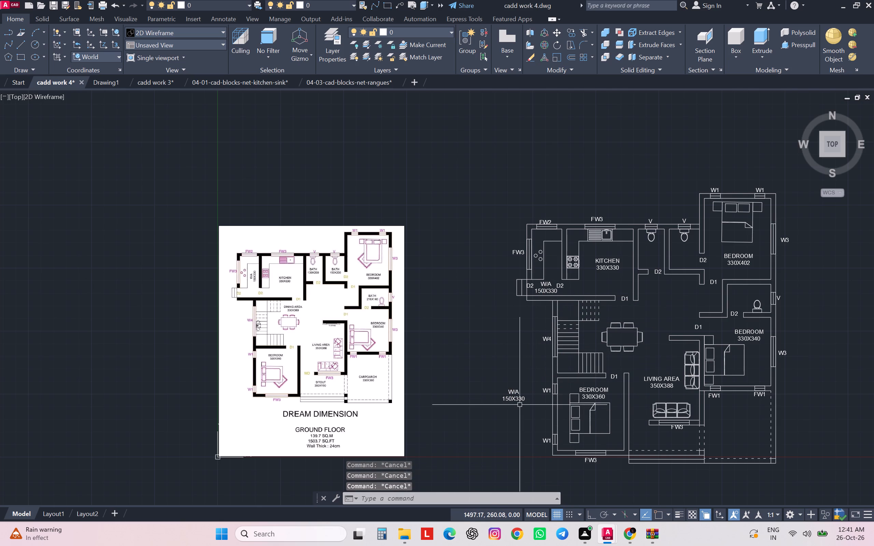
Change the spare W/A label outside the plan to BATH with 130X200 on the second line.
{"action": "scroll", "coordinate": [318, 290], "scroll_direction": "up", "scroll_amount": 2}
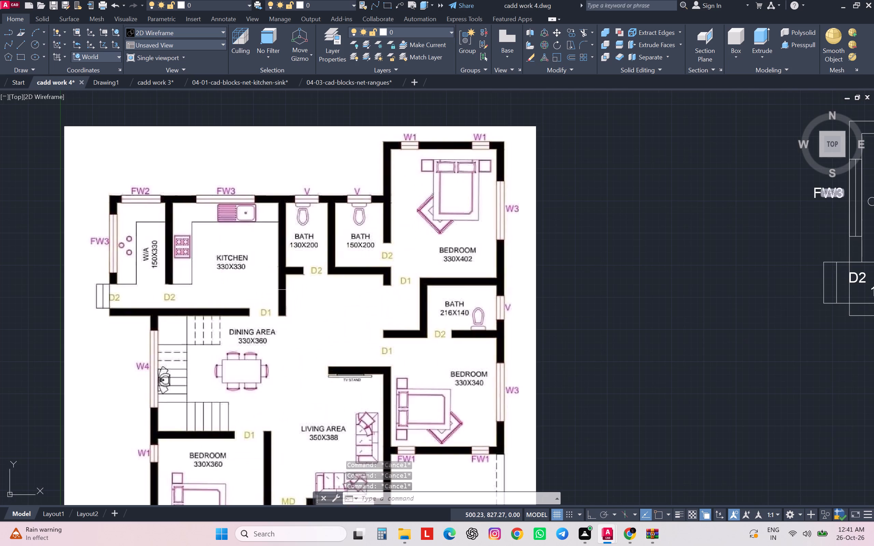
{"action": "scroll", "coordinate": [318, 290], "scroll_direction": "down", "scroll_amount": 3}
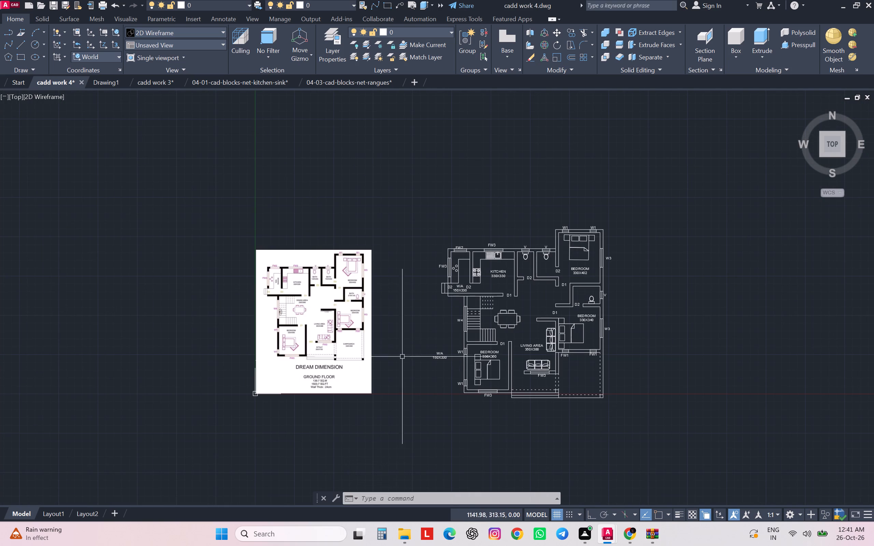
{"action": "double_click", "coordinate": [434, 359]}
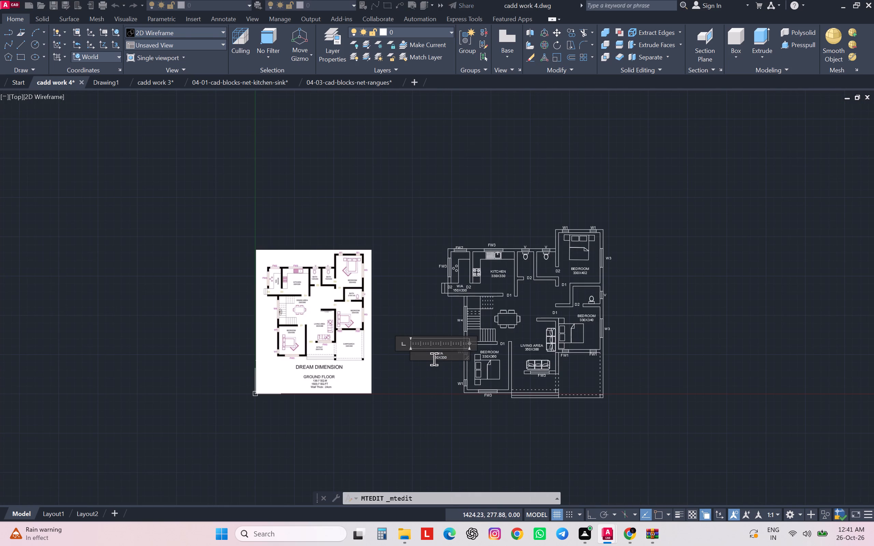
{"action": "scroll", "coordinate": [443, 354], "scroll_direction": "up", "scroll_amount": 3}
{"action": "left_click_drag", "start_coordinate": [454, 350], "coordinate": [398, 351]}
{"action": "type", "text": "BATH"}
{"action": "key", "text": "Return"}
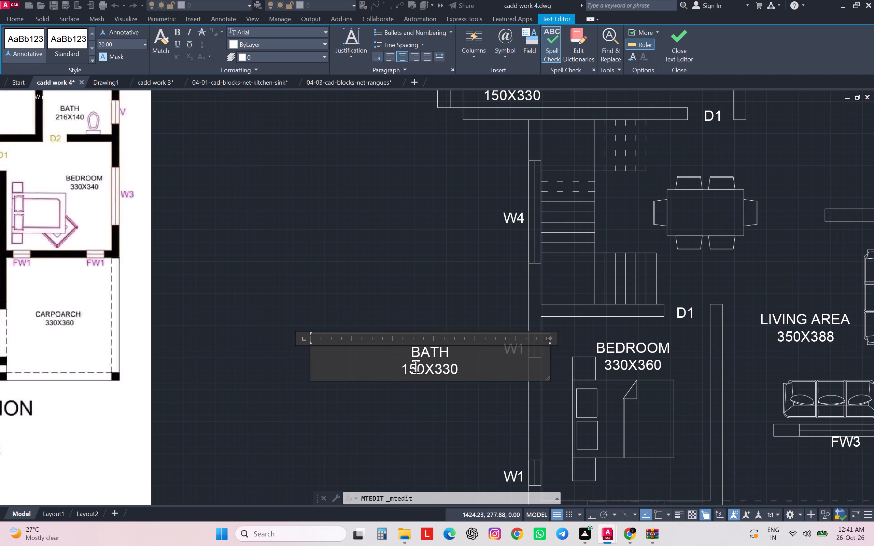
{"action": "scroll", "coordinate": [119, 254], "scroll_direction": "down", "scroll_amount": 1}
{"action": "middle_click_drag", "start_coordinate": [111, 242], "coordinate": [165, 258]}
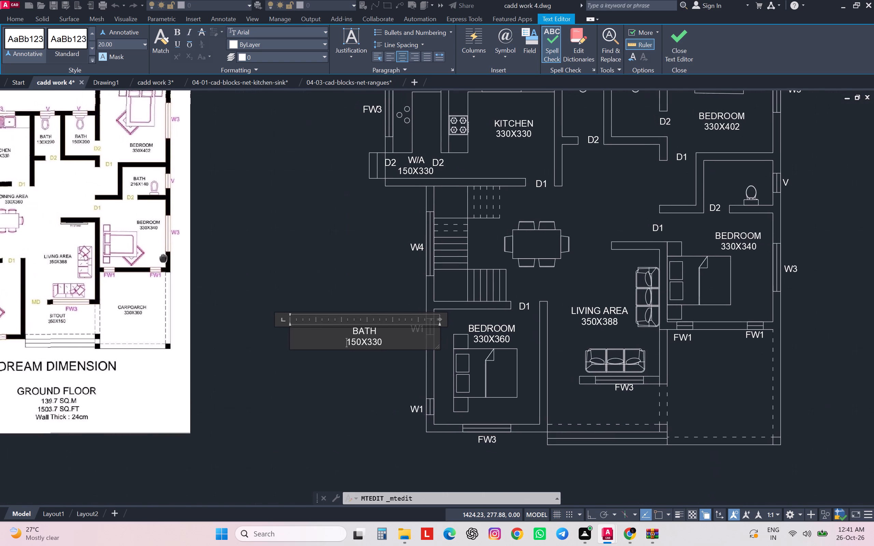
{"action": "middle_click_drag", "start_coordinate": [165, 258], "coordinate": [169, 261]}
{"action": "scroll", "coordinate": [335, 335], "scroll_direction": "up", "scroll_amount": 1}
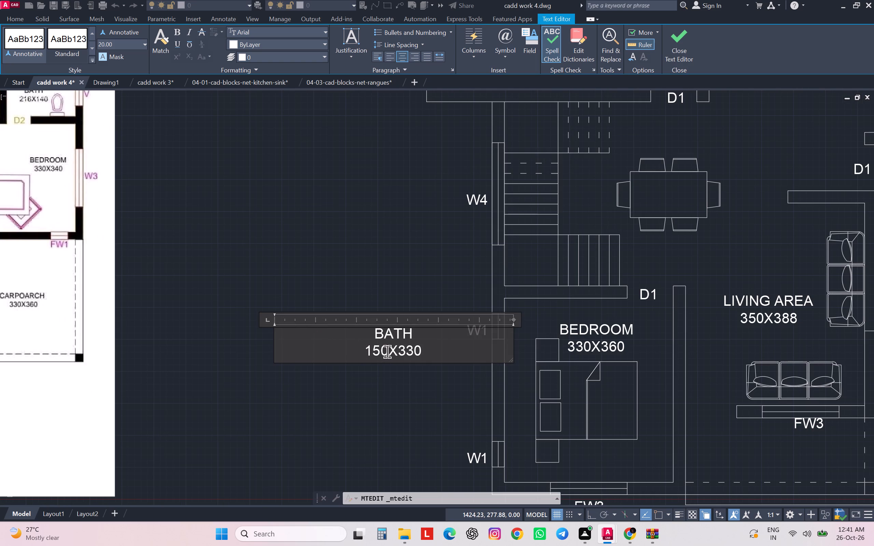
{"action": "left_click_drag", "start_coordinate": [389, 351], "coordinate": [385, 351]}
{"action": "left_click", "coordinate": [381, 351]}
{"action": "key", "text": "BackSpace"}
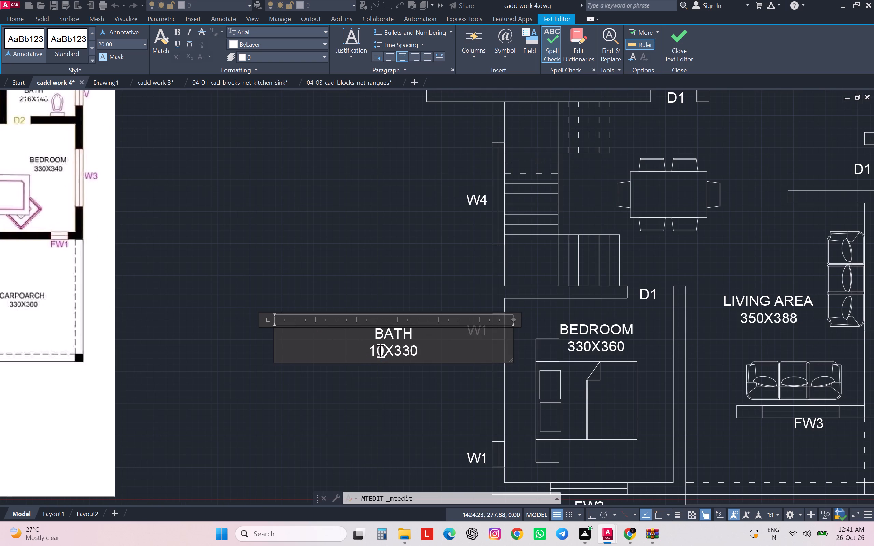
{"action": "key", "text": "3"}
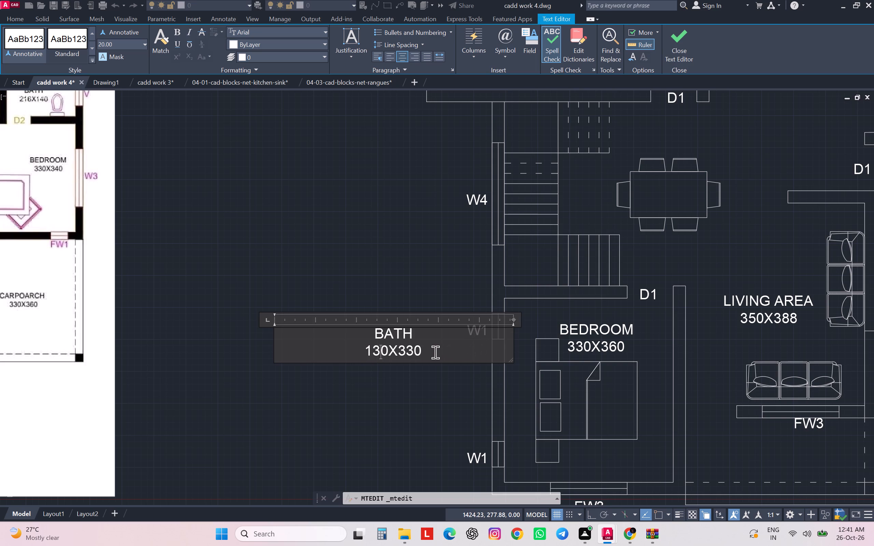
{"action": "left_click", "coordinate": [435, 352]}
{"action": "key", "text": "BackSpace"}
{"action": "key", "text": "BackSpace"}
{"action": "key", "text": "BackSpace"}
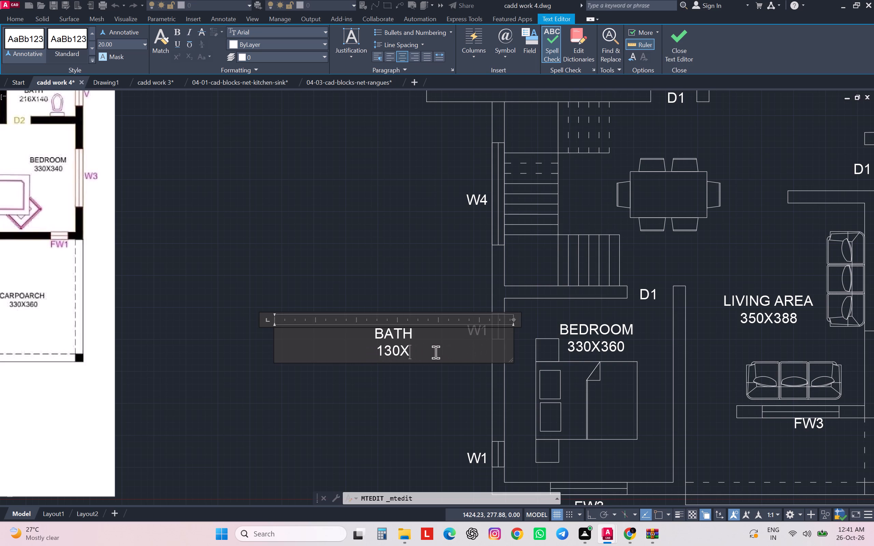
{"action": "type", "text": "200"}
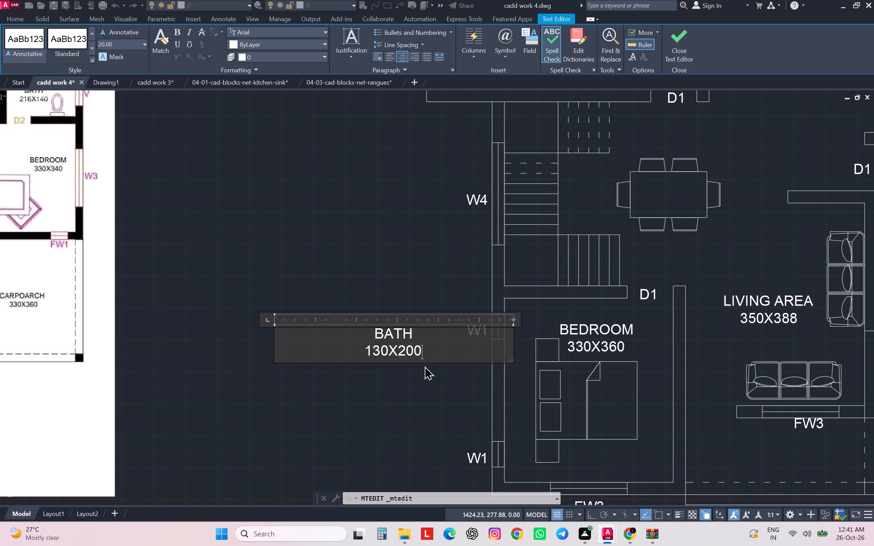
{"action": "left_click", "coordinate": [394, 384]}
Copy the BATH 130X200 label into the two adjacent bathrooms right of the kitchen, below each toilet.
{"action": "left_click", "coordinate": [395, 349]}
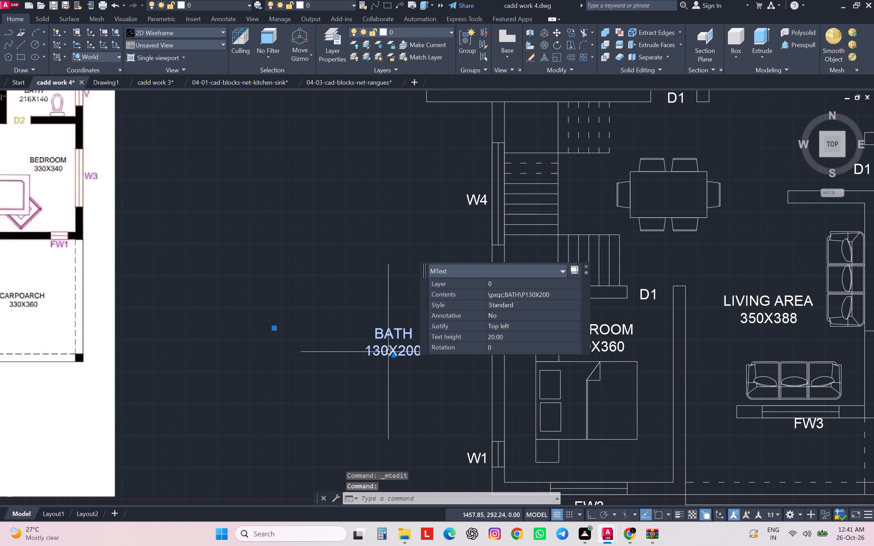
{"action": "type", "text": "CO"}
{"action": "key", "text": "Return"}
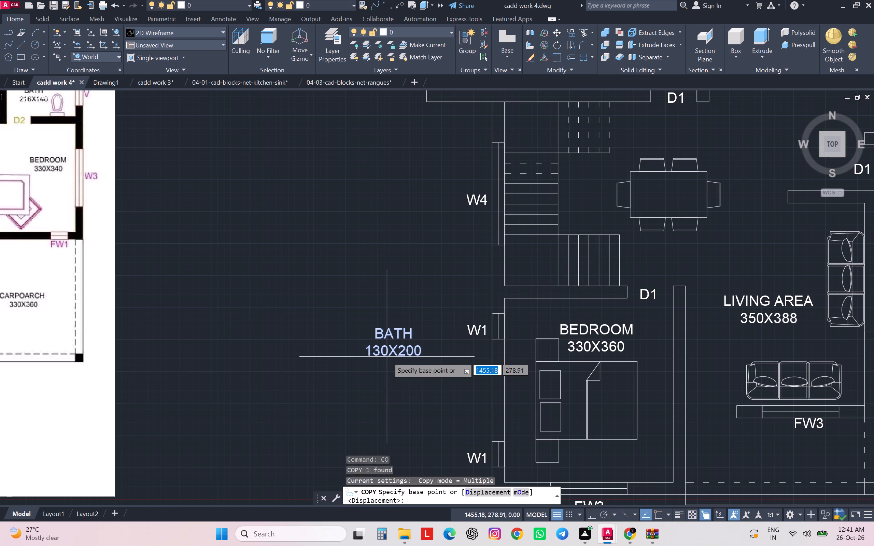
{"action": "left_click", "coordinate": [387, 357]}
{"action": "scroll", "coordinate": [390, 355], "scroll_direction": "down", "scroll_amount": 2}
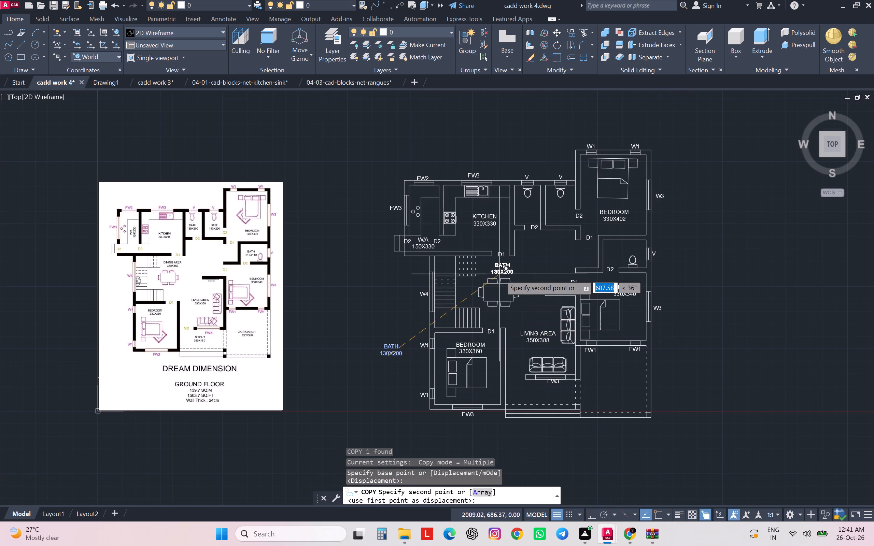
{"action": "left_click", "coordinate": [523, 216]}
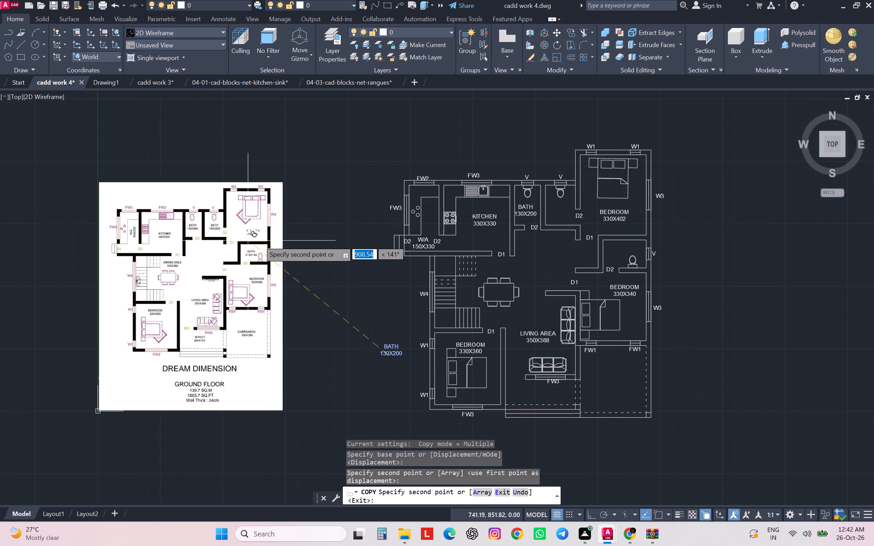
{"action": "left_click", "coordinate": [558, 216]}
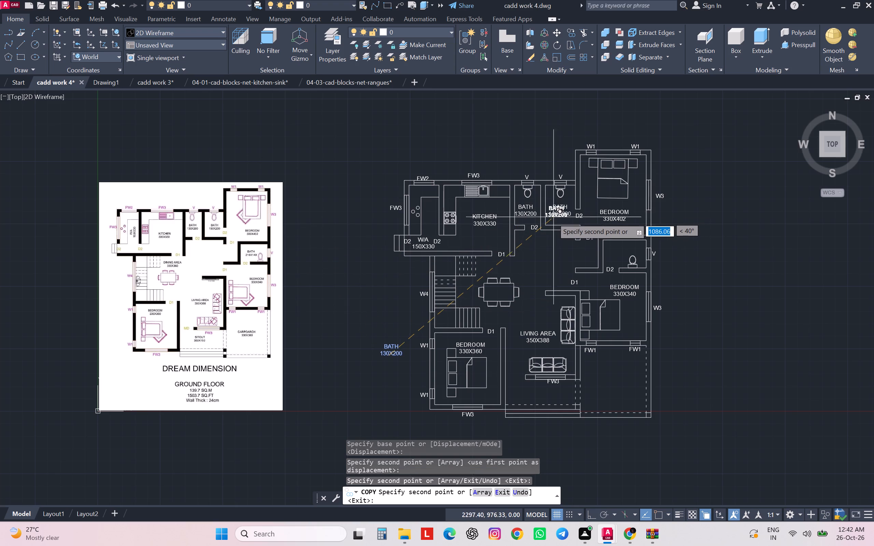
{"action": "scroll", "coordinate": [218, 236], "scroll_direction": "up", "scroll_amount": 2}
{"action": "key", "text": "Escape"}
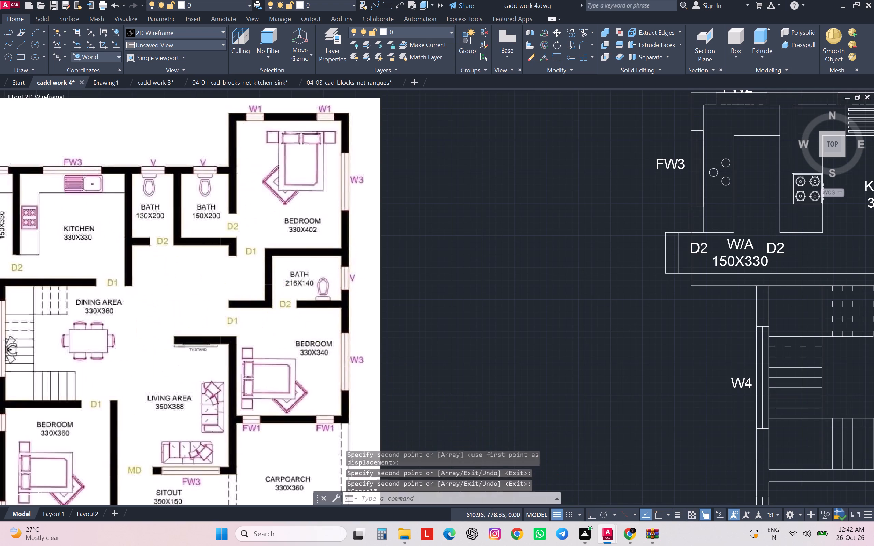
{"action": "key", "text": "Escape"}
{"action": "key", "text": "Escape"}
{"action": "key", "text": "Escape"}
Change the second line of the BATH label in the right-hand one of the two adjacent bathrooms to 150X200.
{"action": "scroll", "coordinate": [221, 285], "scroll_direction": "down", "scroll_amount": 1}
{"action": "middle_click_drag", "start_coordinate": [421, 286], "coordinate": [311, 324]}
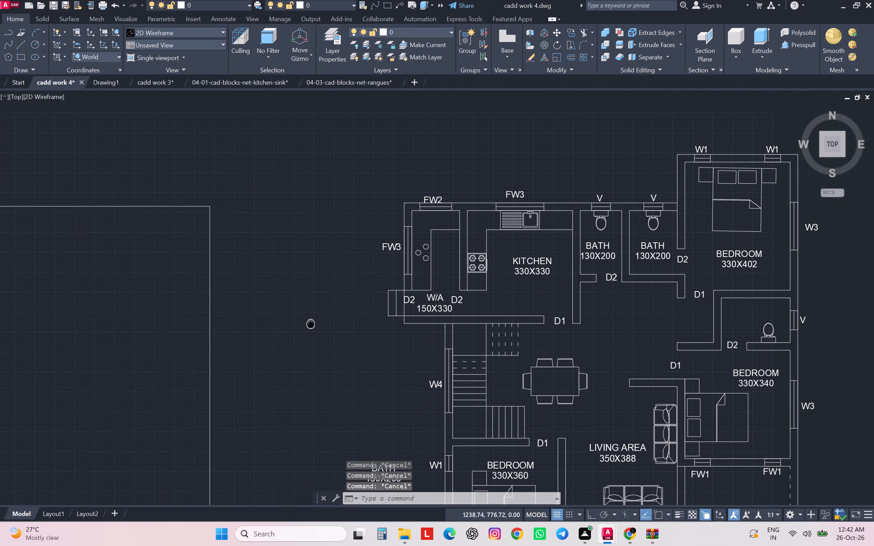
{"action": "middle_click_drag", "start_coordinate": [311, 324], "coordinate": [314, 322]}
{"action": "double_click", "coordinate": [652, 256]}
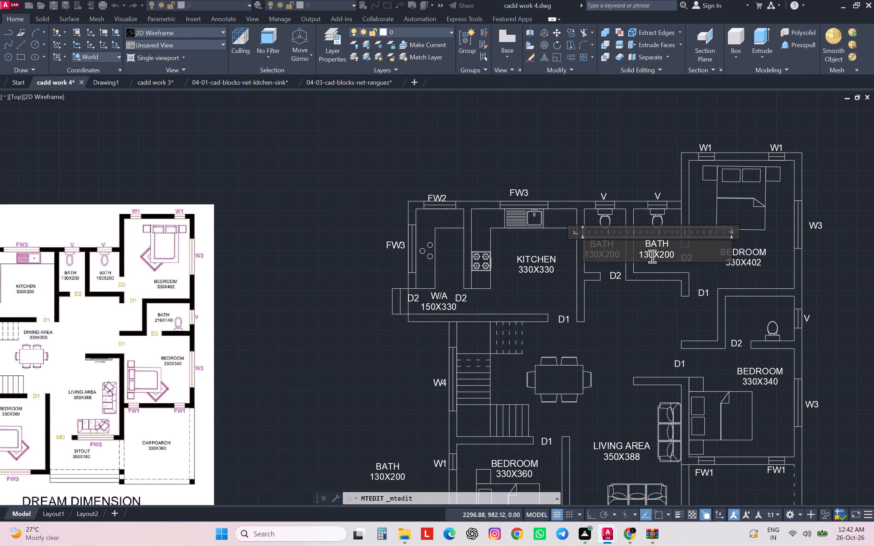
{"action": "left_click", "coordinate": [648, 254]}
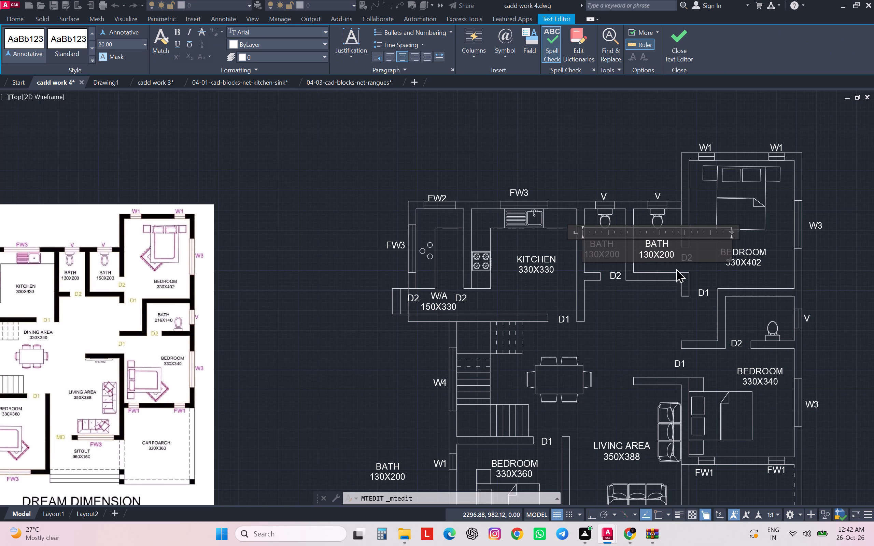
{"action": "key", "text": "BackSpace"}
{"action": "key", "text": "Clear"}
{"action": "key", "text": "5"}
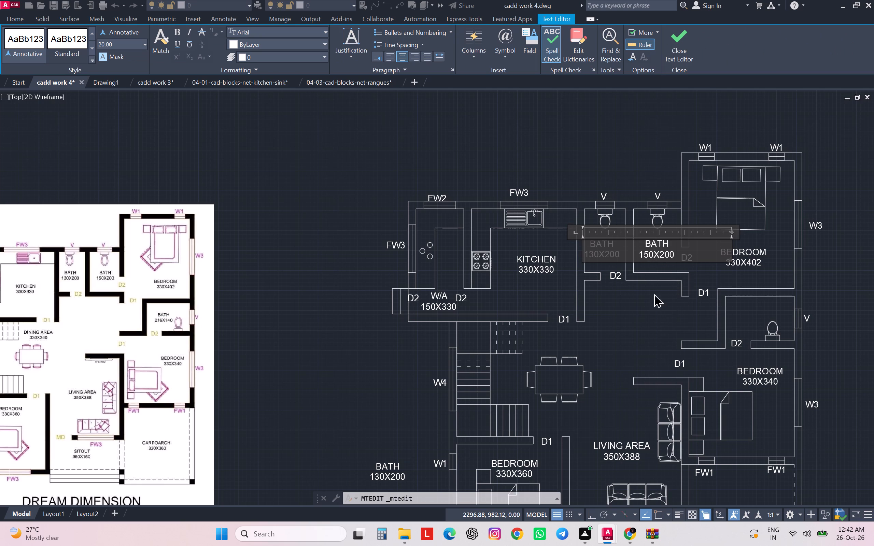
{"action": "left_click", "coordinate": [626, 298]}
Change the second line of the spare BATH label outside the plan to 216X140.
{"action": "scroll", "coordinate": [626, 299], "scroll_direction": "down", "scroll_amount": 1}
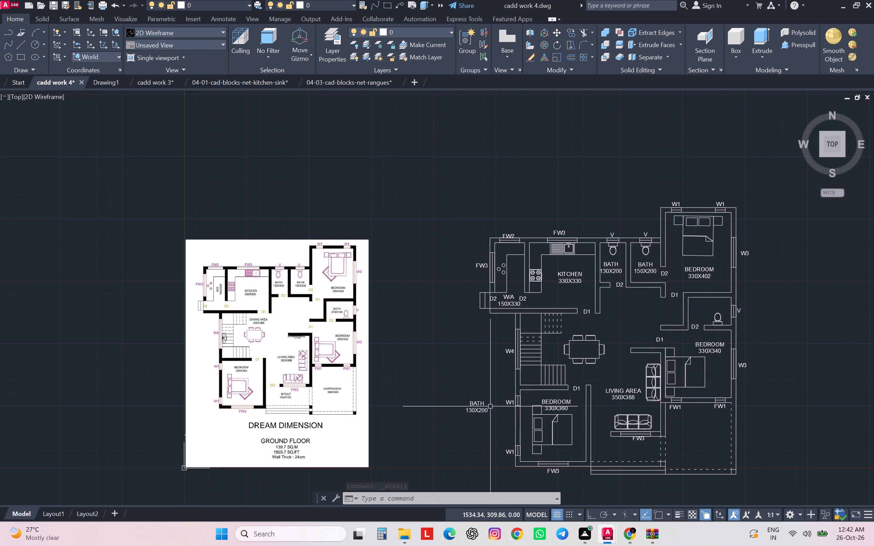
{"action": "double_click", "coordinate": [482, 411]}
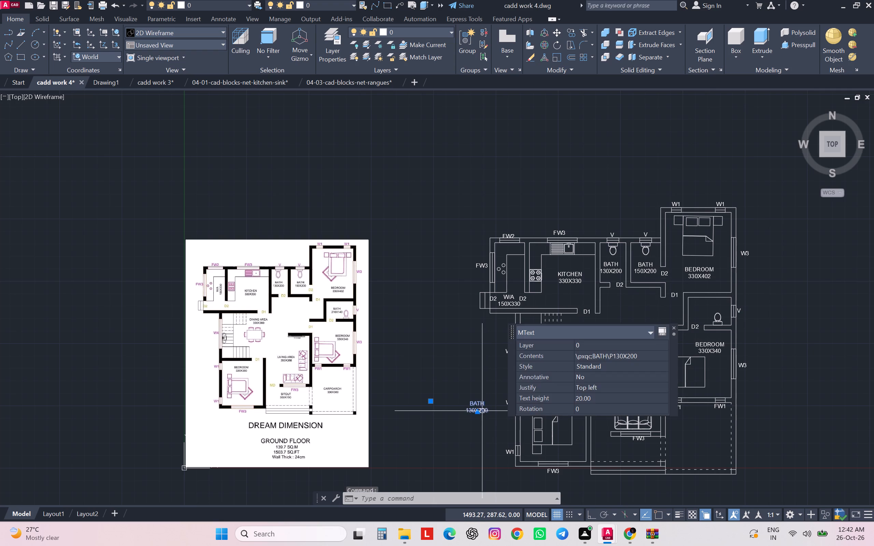
{"action": "scroll", "coordinate": [482, 411], "scroll_direction": "up", "scroll_amount": 2}
{"action": "left_click_drag", "start_coordinate": [464, 407], "coordinate": [438, 407]}
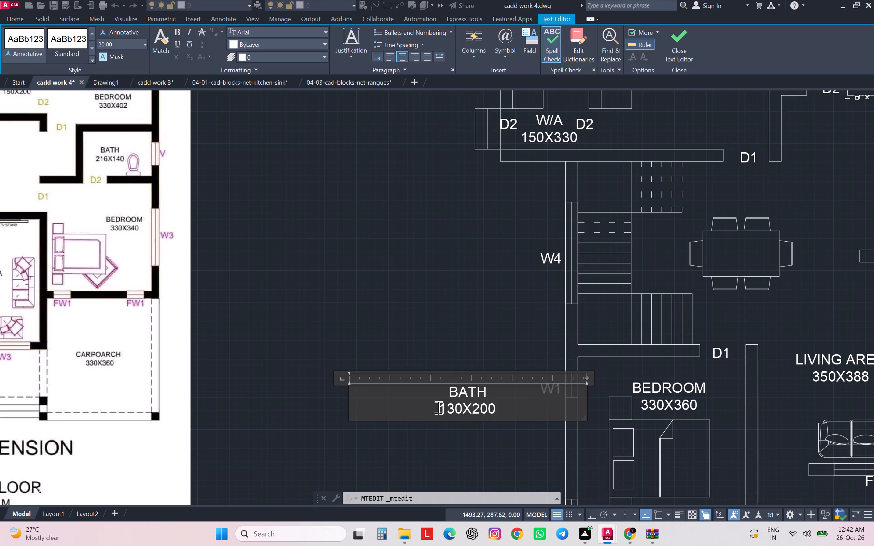
{"action": "left_click_drag", "start_coordinate": [438, 407], "coordinate": [431, 407]}
{"action": "type", "text": "21"}
{"action": "key", "text": "6"}
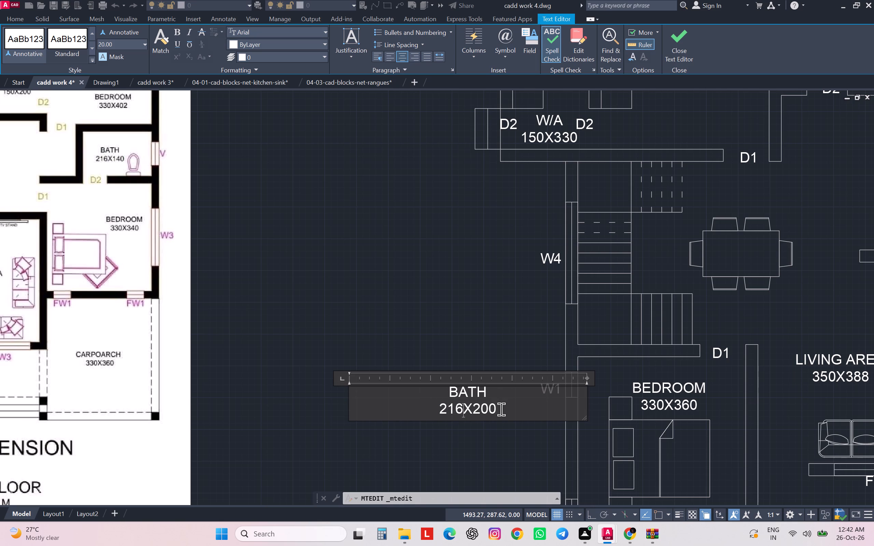
{"action": "left_click", "coordinate": [501, 409]}
{"action": "key", "text": "BackSpace"}
{"action": "key", "text": "BackSpace"}
{"action": "key", "text": "BackSpace"}
{"action": "type", "text": "140"}
{"action": "key", "text": "Return"}
{"action": "left_click", "coordinate": [488, 446]}
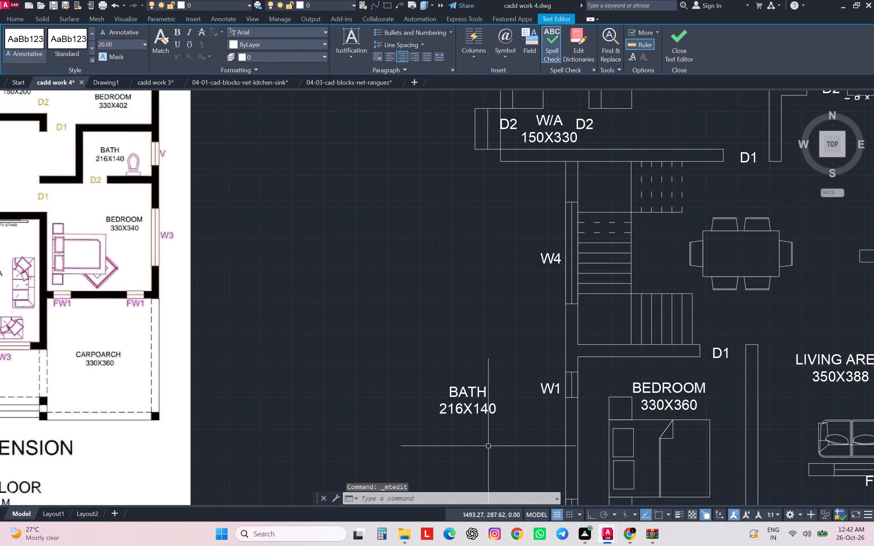
Copy the BATH 216X140 label into the bathroom between the two bedrooms, beside its toilet.
{"action": "left_click", "coordinate": [478, 407]}
{"action": "type", "text": "CO"}
{"action": "key", "text": "Return"}
{"action": "left_click", "coordinate": [477, 407]}
{"action": "scroll", "coordinate": [477, 406], "scroll_direction": "down", "scroll_amount": 1}
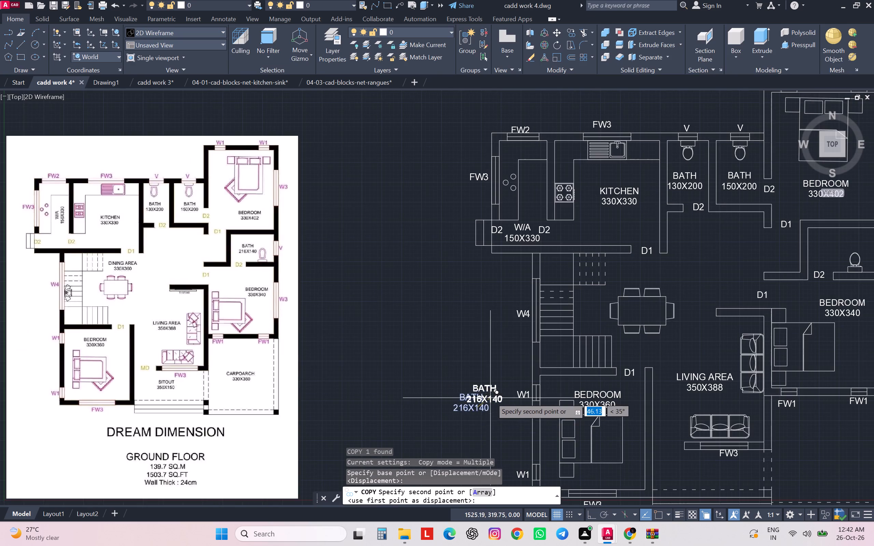
{"action": "scroll", "coordinate": [492, 397], "scroll_direction": "down", "scroll_amount": 2}
{"action": "scroll", "coordinate": [628, 341], "scroll_direction": "up", "scroll_amount": 2}
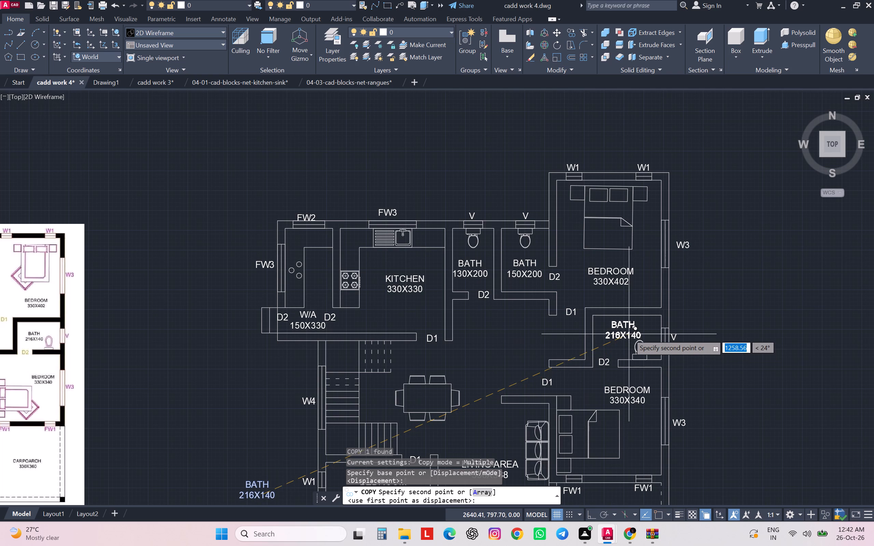
{"action": "left_click", "coordinate": [630, 334]}
{"action": "scroll", "coordinate": [637, 330], "scroll_direction": "down", "scroll_amount": 1}
{"action": "key", "text": "Escape"}
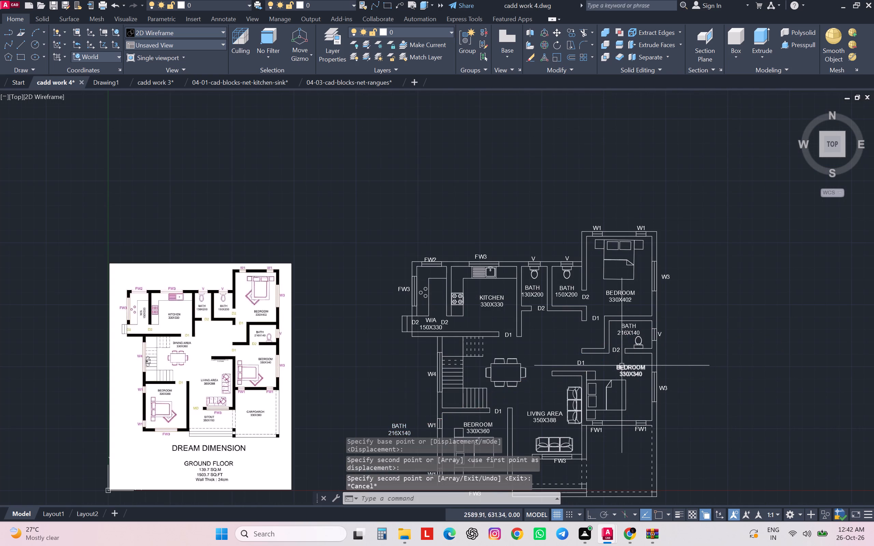
Change the first line of the spare BATH label outside the plan to DINING AREA, keeping the size on its own line.
{"action": "scroll", "coordinate": [622, 365], "scroll_direction": "down", "scroll_amount": 1}
{"action": "scroll", "coordinate": [427, 369], "scroll_direction": "up", "scroll_amount": 1}
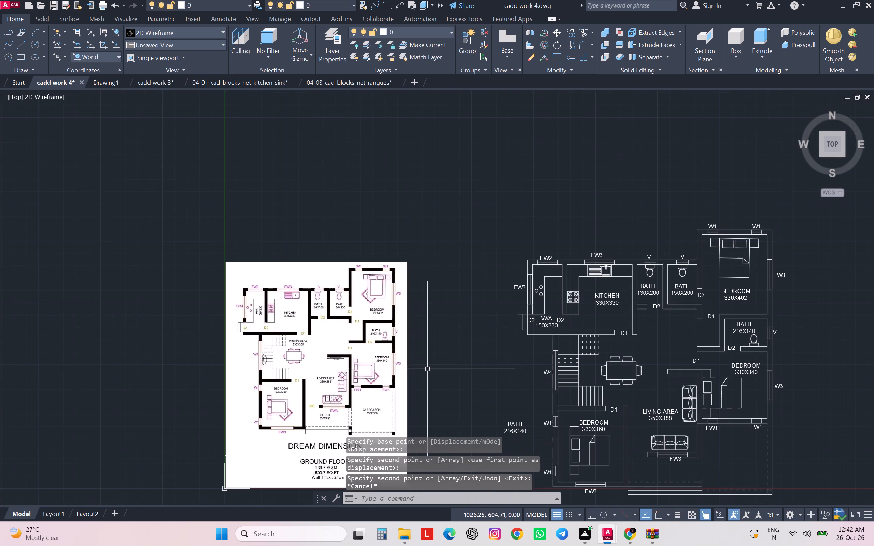
{"action": "scroll", "coordinate": [294, 359], "scroll_direction": "up", "scroll_amount": 1}
{"action": "middle_click_drag", "start_coordinate": [302, 349], "coordinate": [304, 349]}
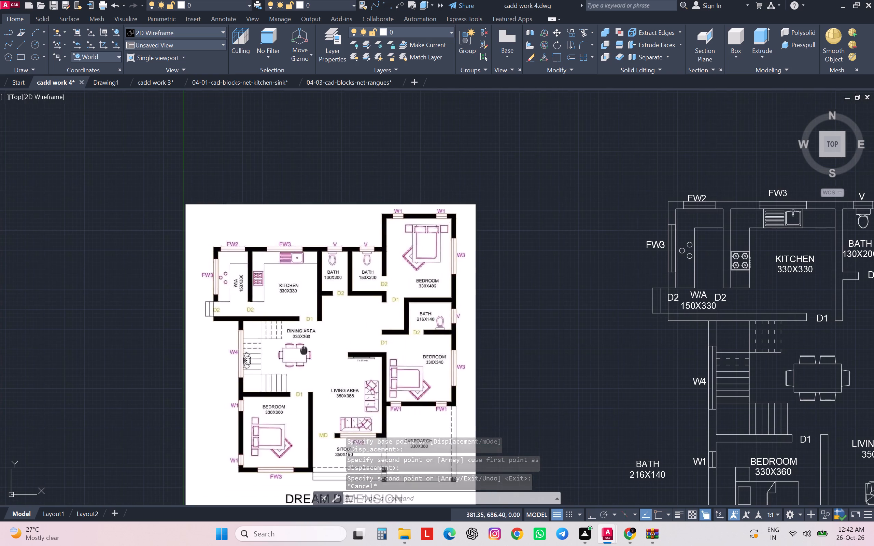
{"action": "middle_click_drag", "start_coordinate": [304, 349], "coordinate": [292, 310]}
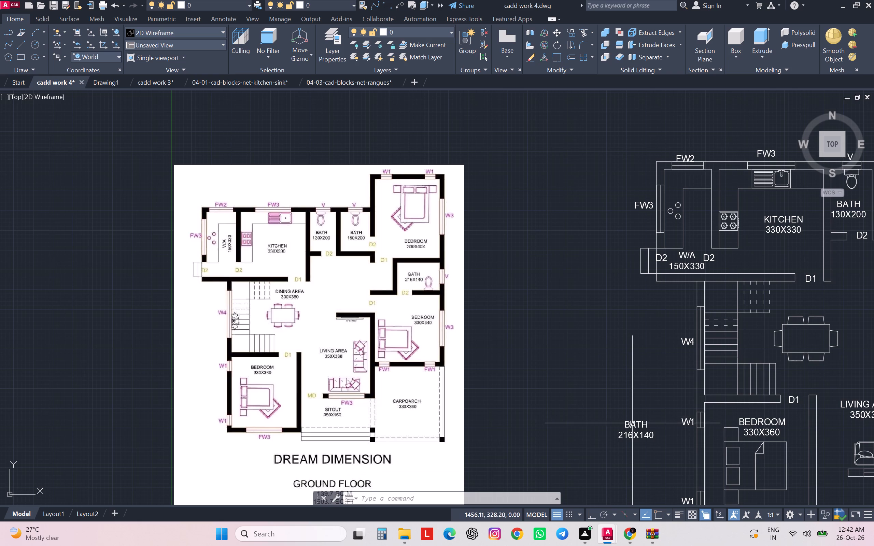
{"action": "double_click", "coordinate": [632, 423]}
{"action": "left_click_drag", "start_coordinate": [650, 423], "coordinate": [625, 426]}
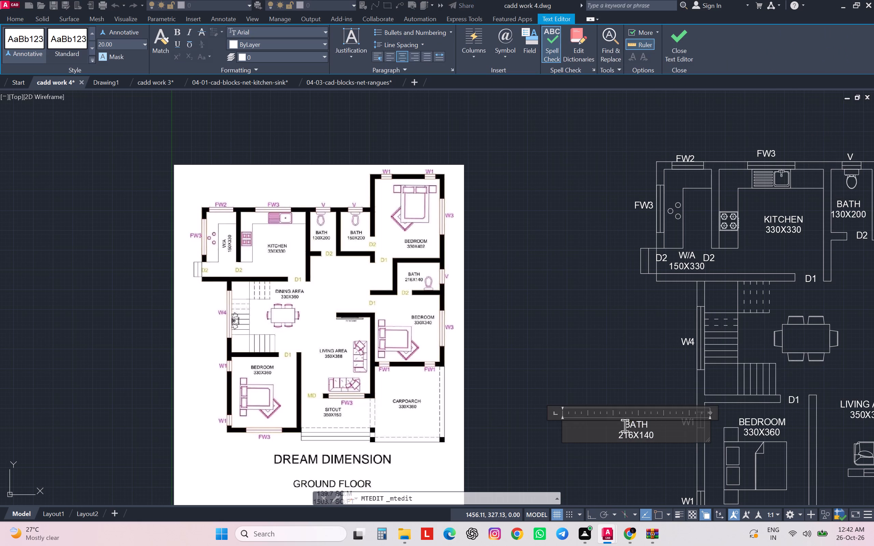
{"action": "left_click_drag", "start_coordinate": [625, 426], "coordinate": [609, 431]}
{"action": "key", "text": "d"}
{"action": "key", "text": "i"}
{"action": "key", "text": "n"}
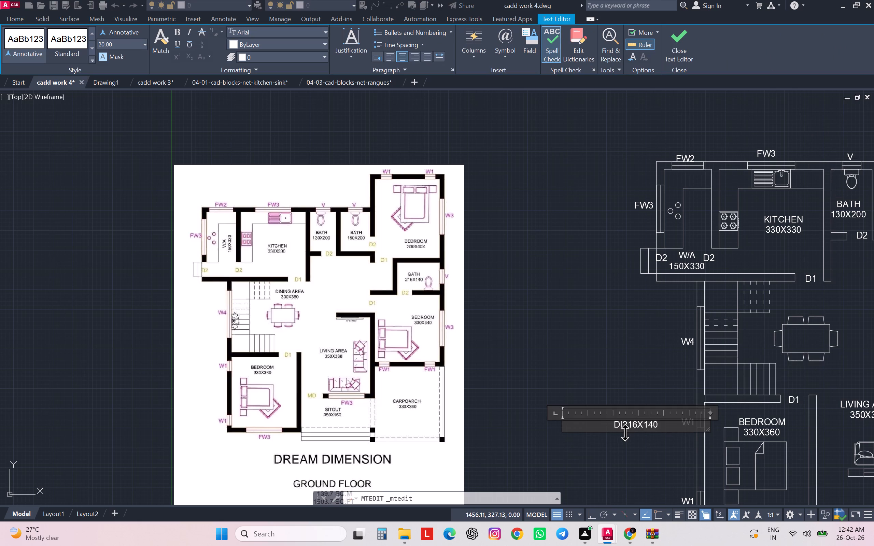
{"action": "key", "text": "i"}
{"action": "type", "text": "NG"}
{"action": "key", "text": "space"}
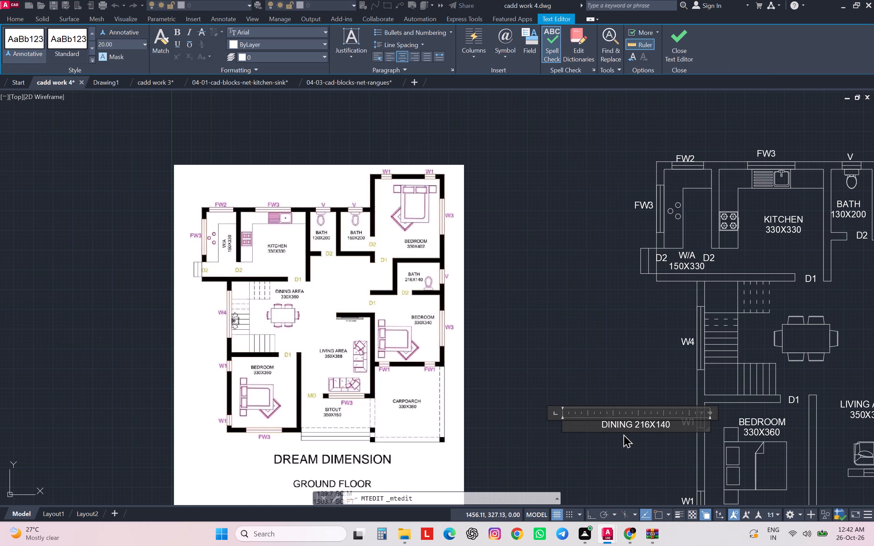
{"action": "type", "text": "AREA"}
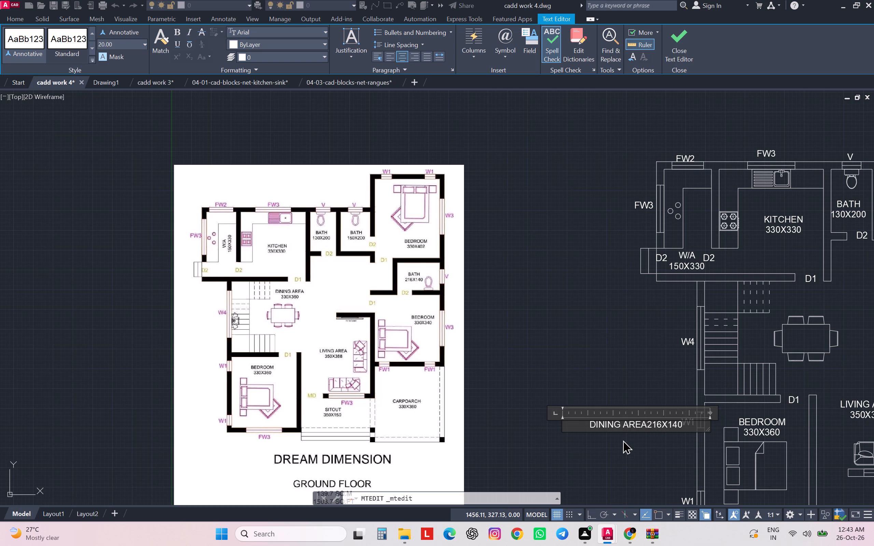
{"action": "key", "text": "Return"}
Change the second line of the spare DINING AREA label outside the plan to 330X360.
{"action": "left_click_drag", "start_coordinate": [654, 436], "coordinate": [596, 447]}
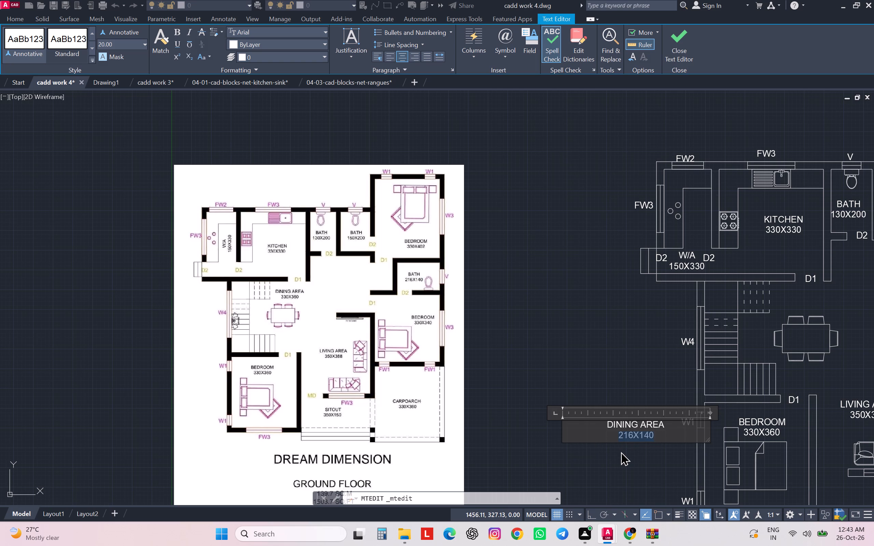
{"action": "key", "text": "Page_Down"}
{"action": "key", "text": "Page_Down"}
{"action": "type", "text": "330"}
{"action": "type", "text": "X360"}
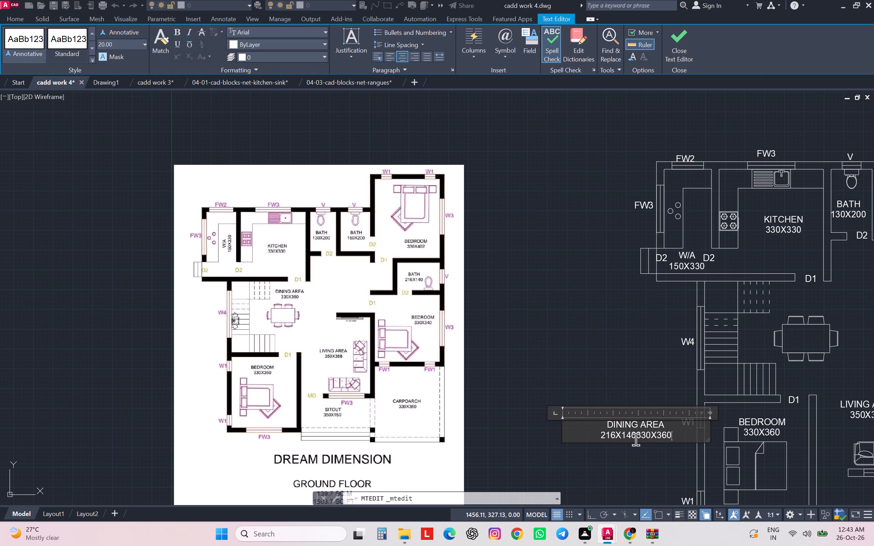
{"action": "left_click_drag", "start_coordinate": [635, 437], "coordinate": [593, 442]}
{"action": "key", "text": "BackSpace"}
{"action": "left_click", "coordinate": [622, 457]}
Copy the DINING AREA 330X360 label into the plan, just above the dining table.
{"action": "left_click", "coordinate": [631, 435]}
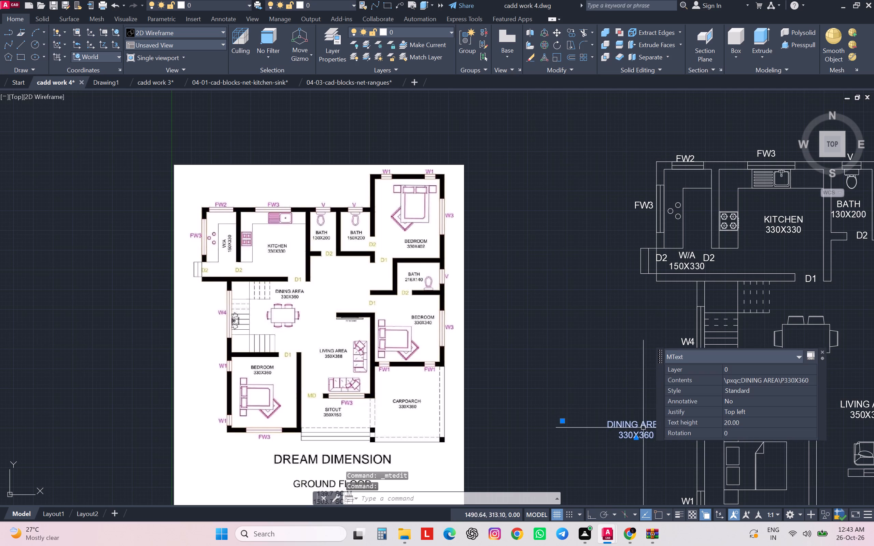
{"action": "key", "text": "c"}
{"action": "key", "text": "o"}
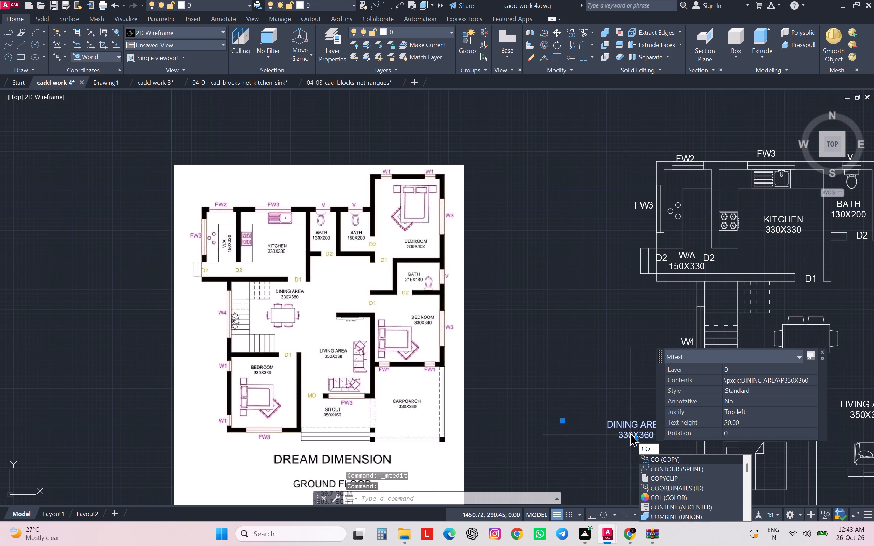
{"action": "key", "text": "Return"}
{"action": "left_click", "coordinate": [630, 432]}
{"action": "scroll", "coordinate": [630, 432], "scroll_direction": "down", "scroll_amount": 1}
{"action": "middle_click_drag", "start_coordinate": [640, 432], "coordinate": [567, 423]}
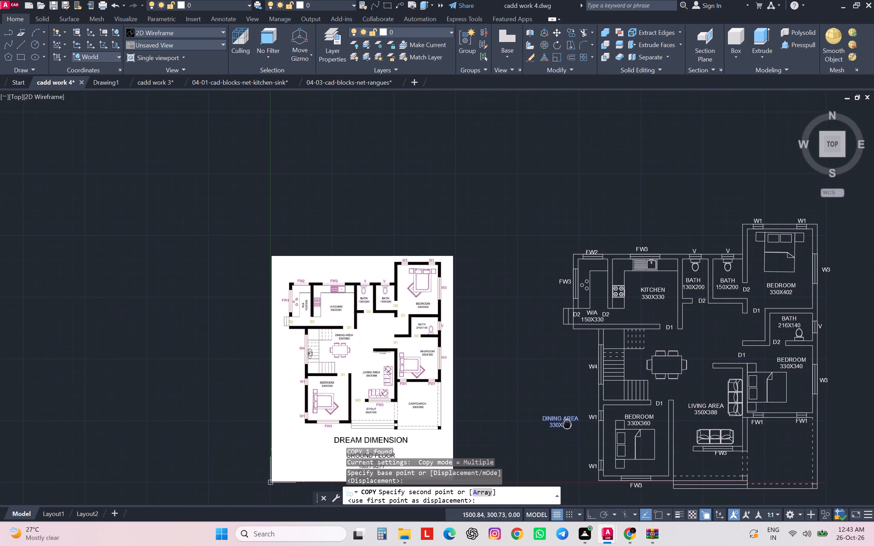
{"action": "middle_click_drag", "start_coordinate": [567, 423], "coordinate": [570, 421]}
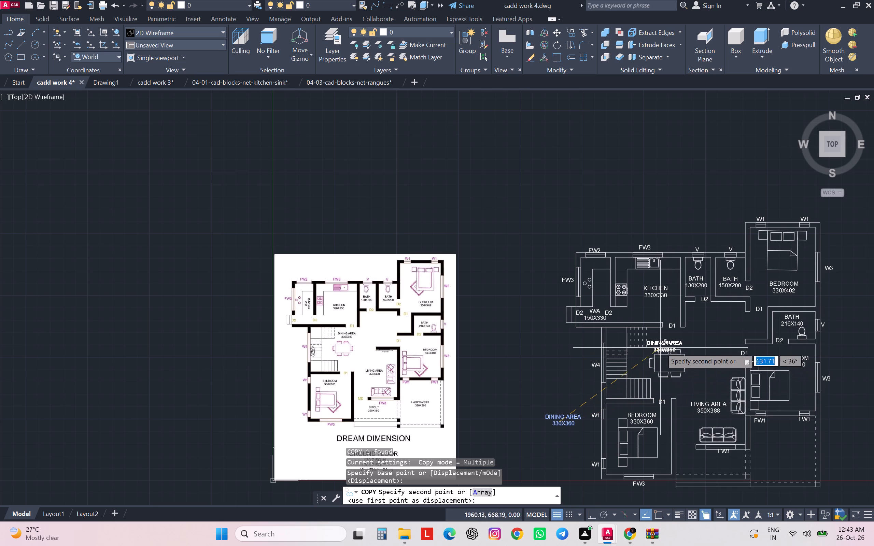
{"action": "left_click", "coordinate": [661, 344]}
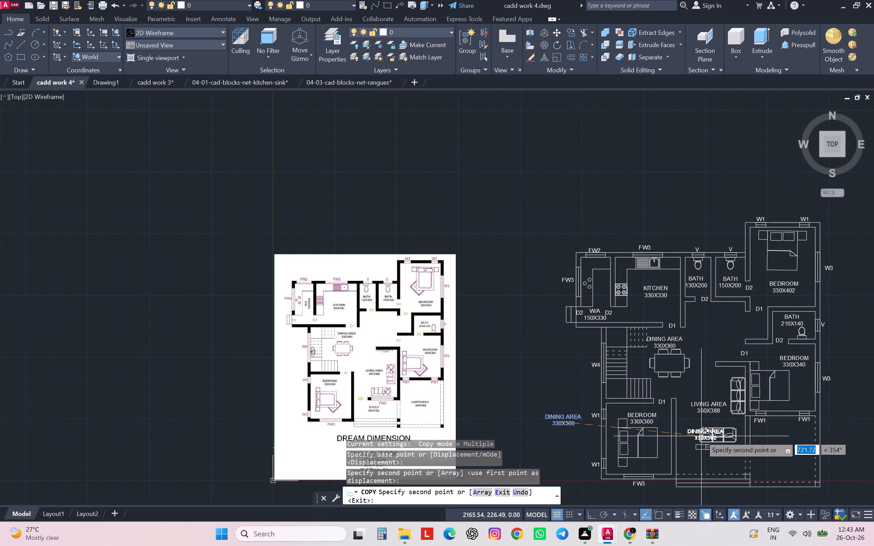
{"action": "key", "text": "Escape"}
{"action": "key", "text": "Escape"}
{"action": "key", "text": "Escape"}
{"action": "key", "text": "Escape"}
{"action": "key", "text": "Escape"}
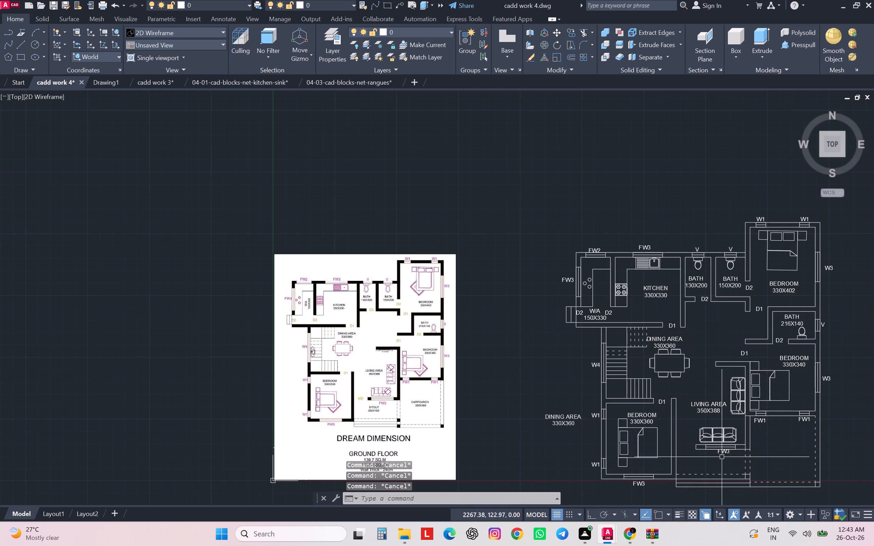
Change the first line of the spare DINING AREA label outside the plan to SITOUT, keeping the size on its own line.
{"action": "middle_click_drag", "start_coordinate": [730, 468], "coordinate": [668, 428]}
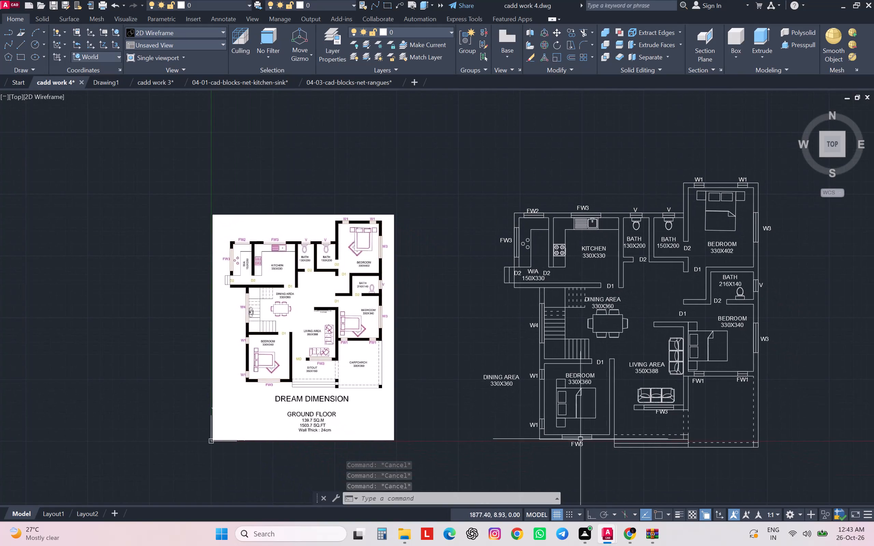
{"action": "double_click", "coordinate": [498, 383]}
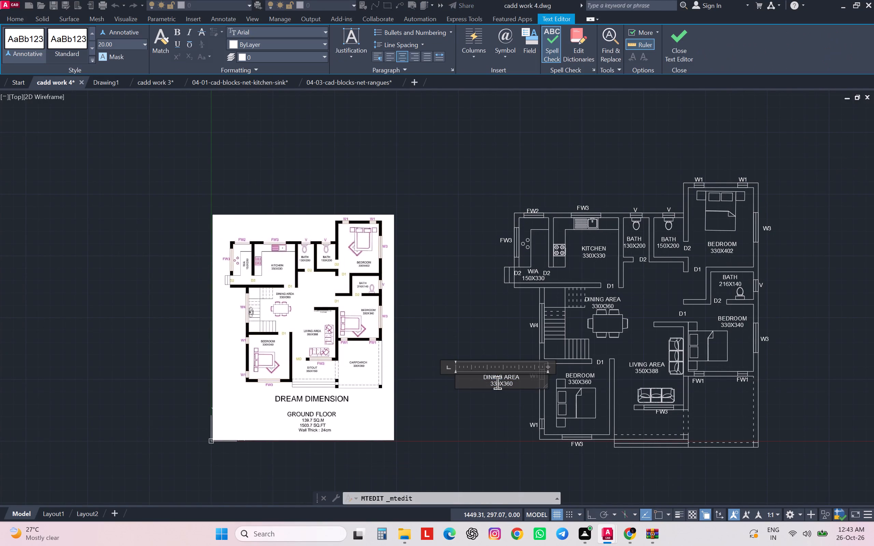
{"action": "left_click_drag", "start_coordinate": [521, 375], "coordinate": [503, 376]}
{"action": "left_click_drag", "start_coordinate": [503, 376], "coordinate": [479, 379]}
{"action": "key", "text": "s"}
{"action": "key", "text": "i"}
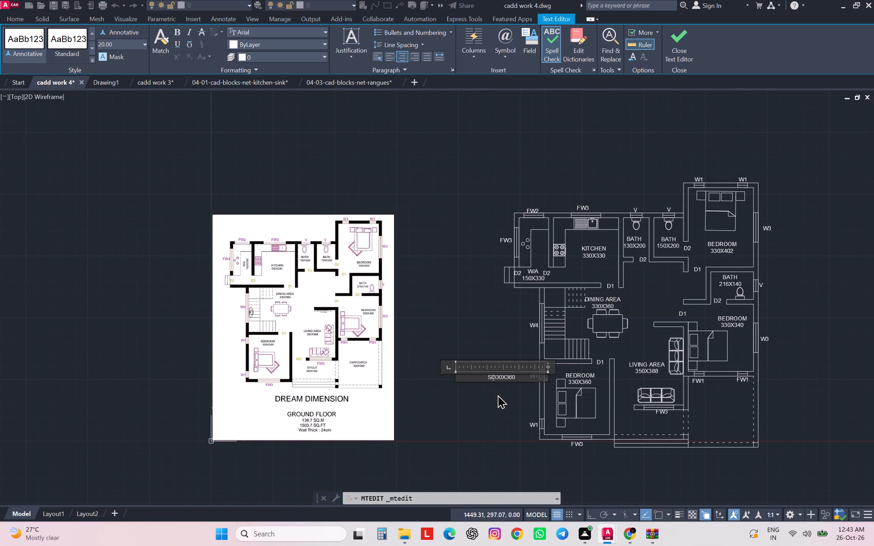
{"action": "type", "text": "TP"}
{"action": "key", "text": "BackSpace"}
{"action": "key", "text": "o"}
{"action": "type", "text": "UT"}
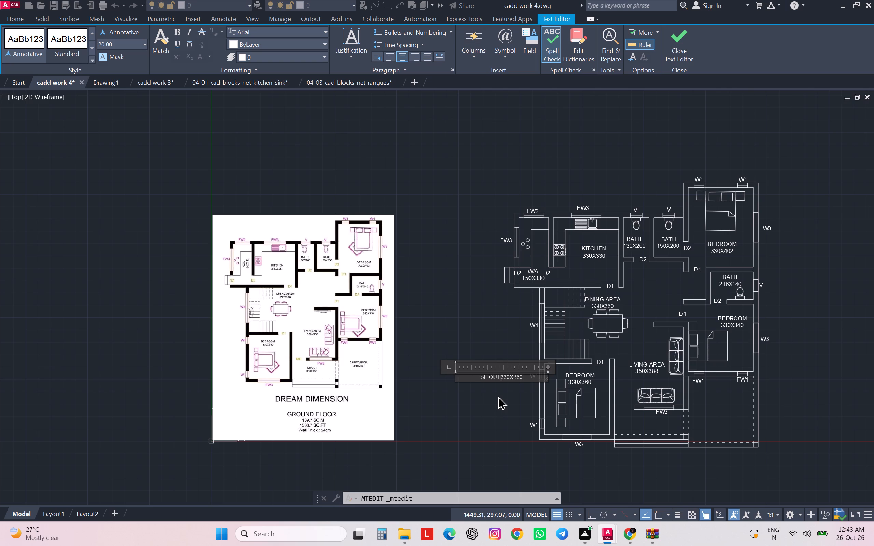
{"action": "key", "text": "Return"}
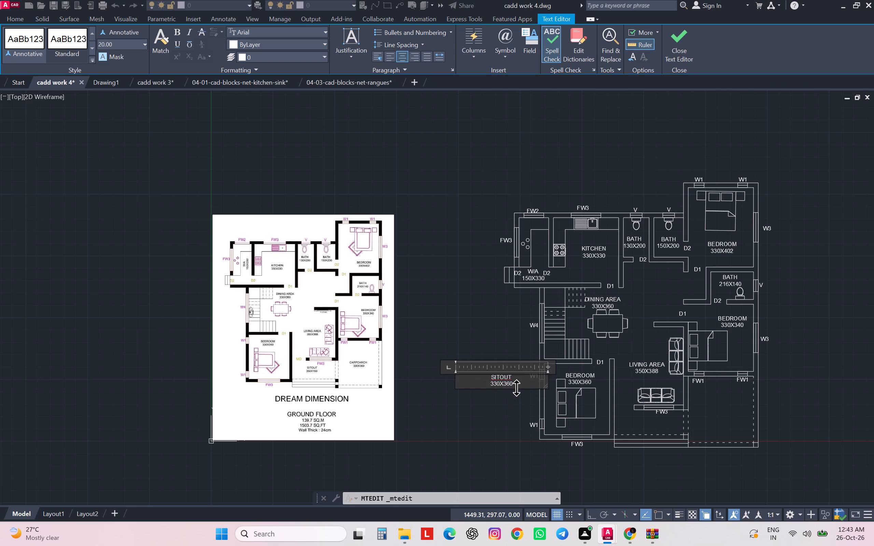
Change the second line of the spare SITOUT label outside the plan to 350X150.
{"action": "left_click_drag", "start_coordinate": [514, 388], "coordinate": [486, 390]}
{"action": "left_click_drag", "start_coordinate": [513, 385], "coordinate": [468, 381]}
{"action": "left_click", "coordinate": [513, 378]}
{"action": "left_click_drag", "start_coordinate": [514, 383], "coordinate": [488, 387]}
{"action": "left_click_drag", "start_coordinate": [488, 387], "coordinate": [485, 387]}
{"action": "scroll", "coordinate": [320, 382], "scroll_direction": "up", "scroll_amount": 2}
{"action": "scroll", "coordinate": [320, 382], "scroll_direction": "down", "scroll_amount": 2}
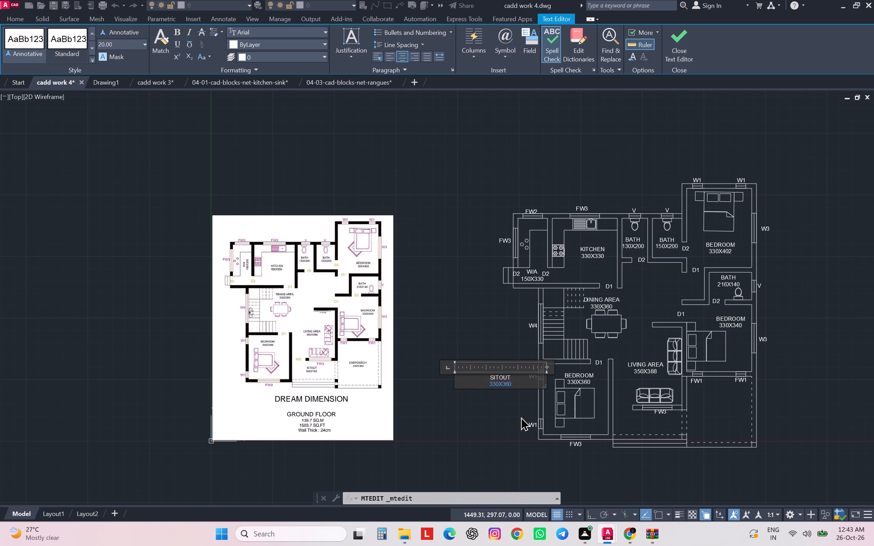
{"action": "type", "text": "350"}
{"action": "type", "text": "X2"}
{"action": "key", "text": "BackSpace"}
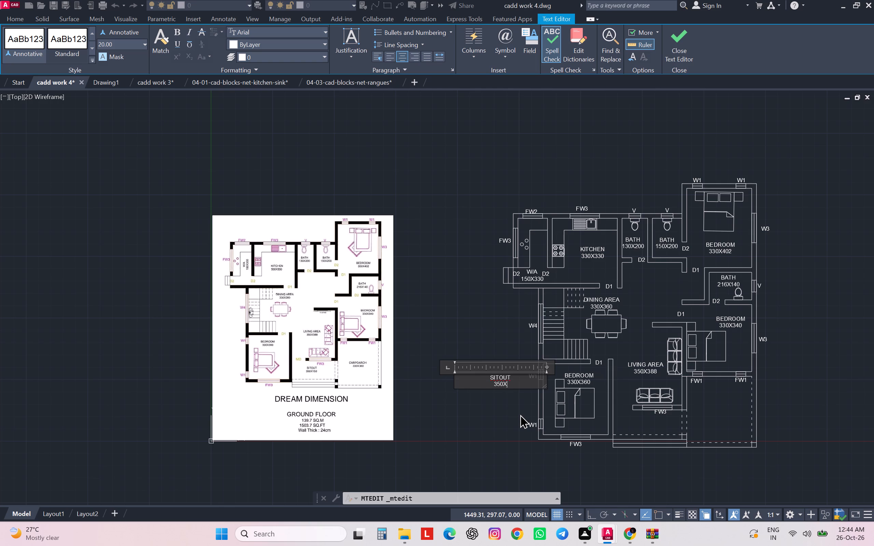
{"action": "type", "text": "15"}
{"action": "key", "text": "0"}
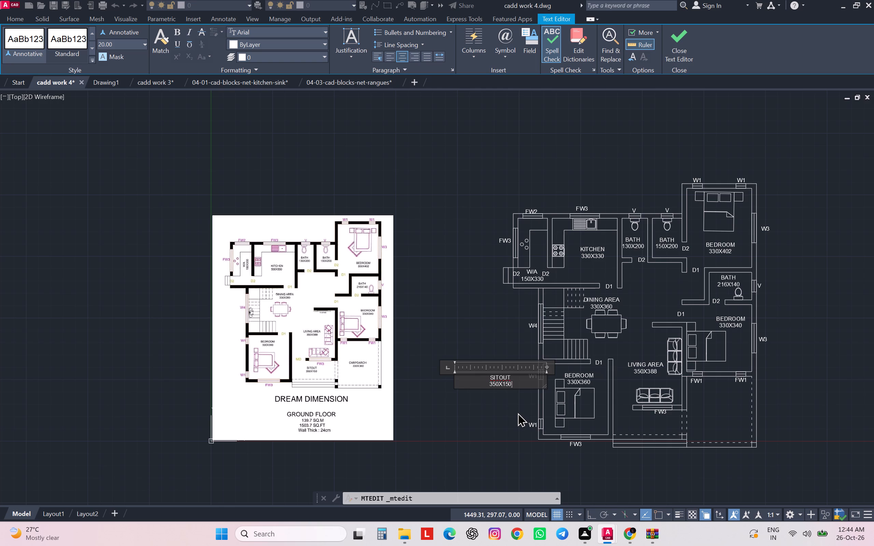
{"action": "left_click", "coordinate": [518, 413]}
Copy the SITOUT 350X150 label into the plan's sitout, just below the living area's FW3 window.
{"action": "left_click", "coordinate": [494, 383]}
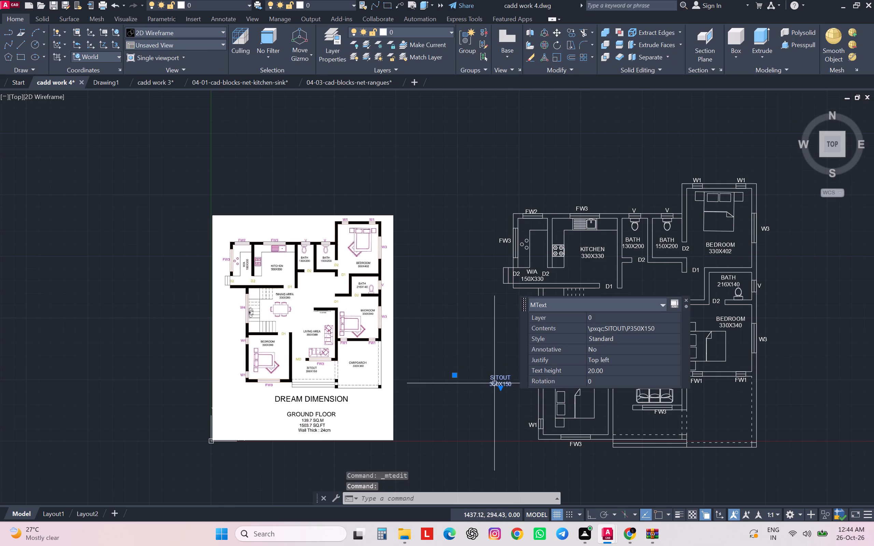
{"action": "type", "text": "CO"}
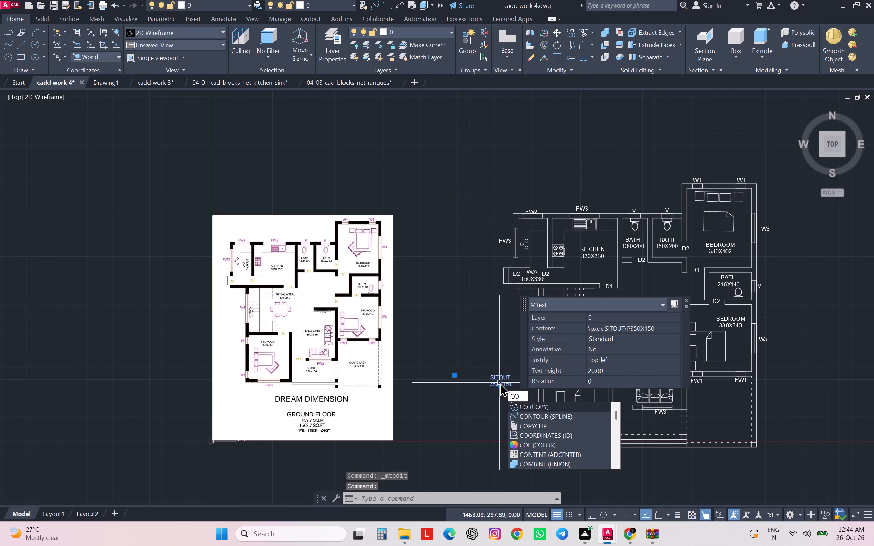
{"action": "key", "text": "Return"}
{"action": "left_click", "coordinate": [500, 383]}
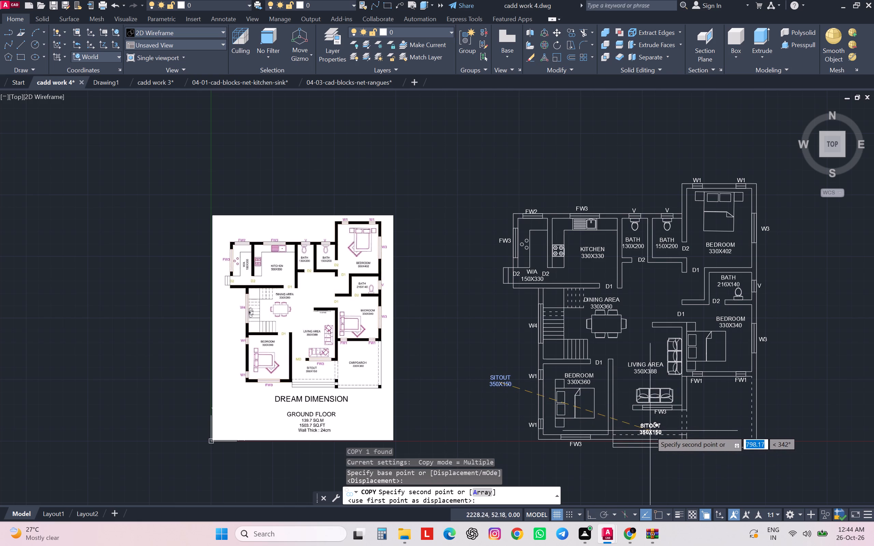
{"action": "left_click", "coordinate": [644, 427]}
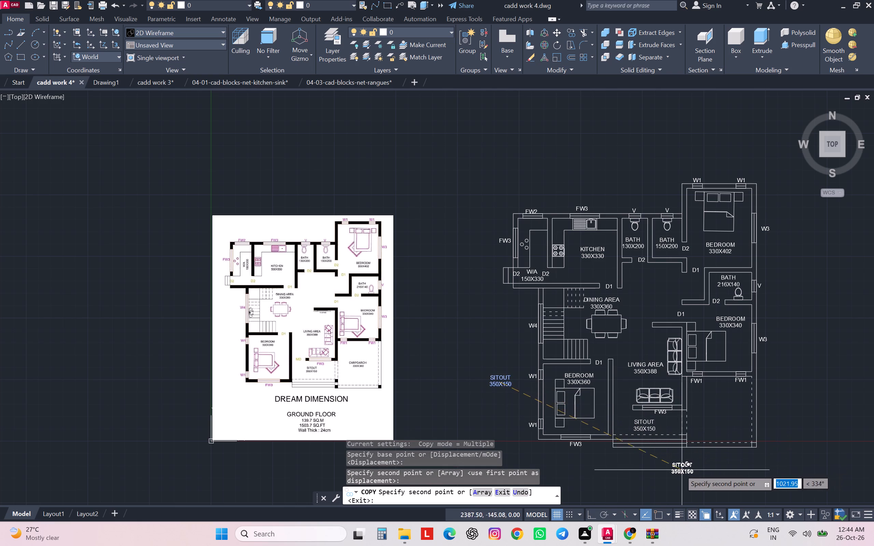
{"action": "key", "text": "Escape"}
Change the first line of the spare SITOUT label outside the plan to CAR POARCH, keeping the size on its own line.
{"action": "double_click", "coordinate": [503, 387]}
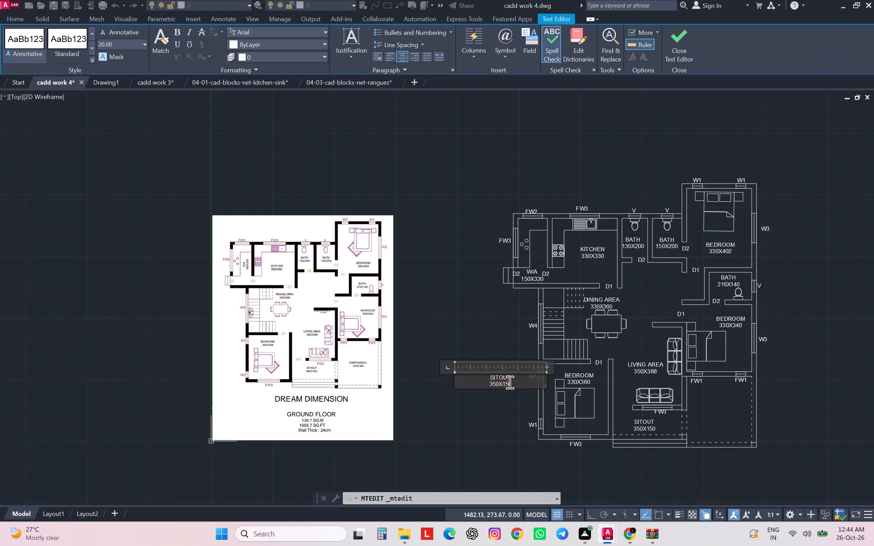
{"action": "left_click_drag", "start_coordinate": [512, 377], "coordinate": [482, 379]}
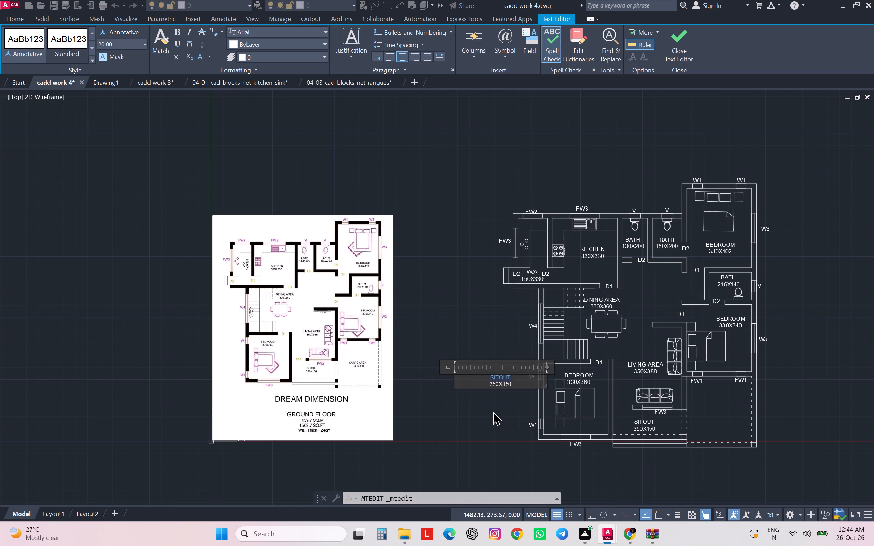
{"action": "key", "text": "c"}
{"action": "key", "text": "a"}
{"action": "key", "text": "r"}
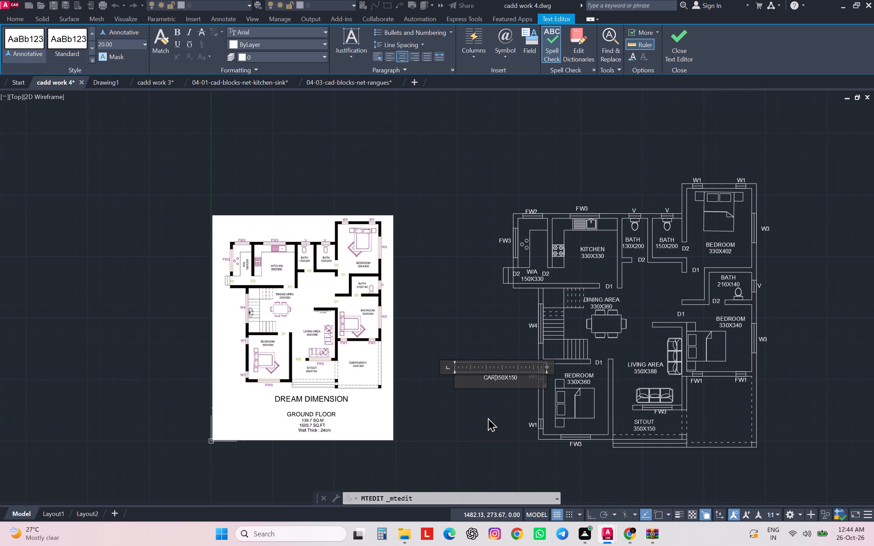
{"action": "key", "text": "space"}
{"action": "type", "text": "P"}
{"action": "key", "text": "o"}
{"action": "type", "text": "ARX"}
{"action": "key", "text": "BackSpace"}
{"action": "type", "text": "CH"}
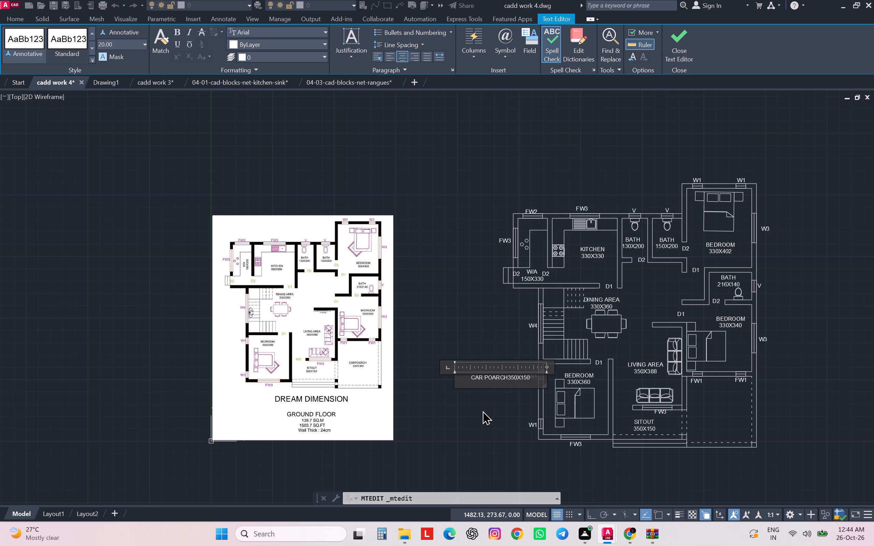
{"action": "key", "text": "Return"}
Change the second line of the spare CAR POARCH label outside the plan to 330X360.
{"action": "scroll", "coordinate": [510, 383], "scroll_direction": "up", "scroll_amount": 2}
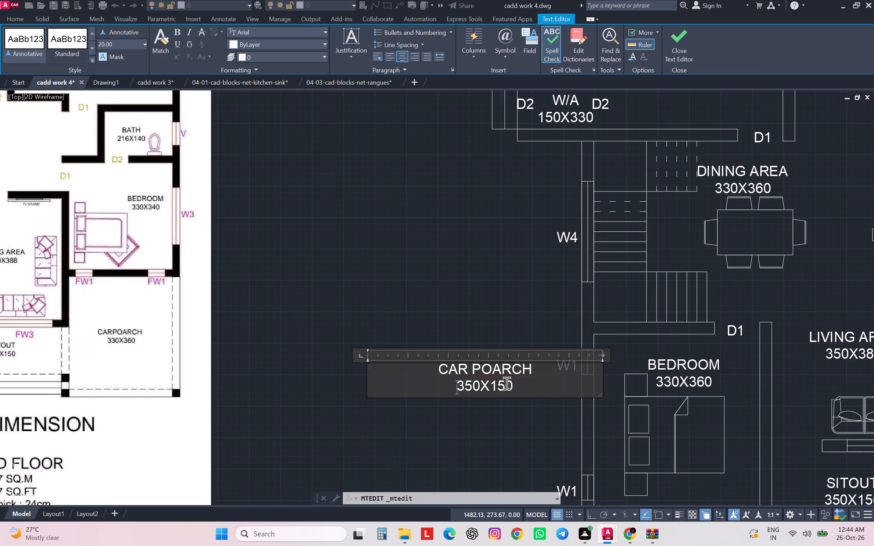
{"action": "left_click_drag", "start_coordinate": [517, 388], "coordinate": [465, 390]}
{"action": "left_click_drag", "start_coordinate": [465, 390], "coordinate": [459, 389]}
{"action": "type", "text": "33"}
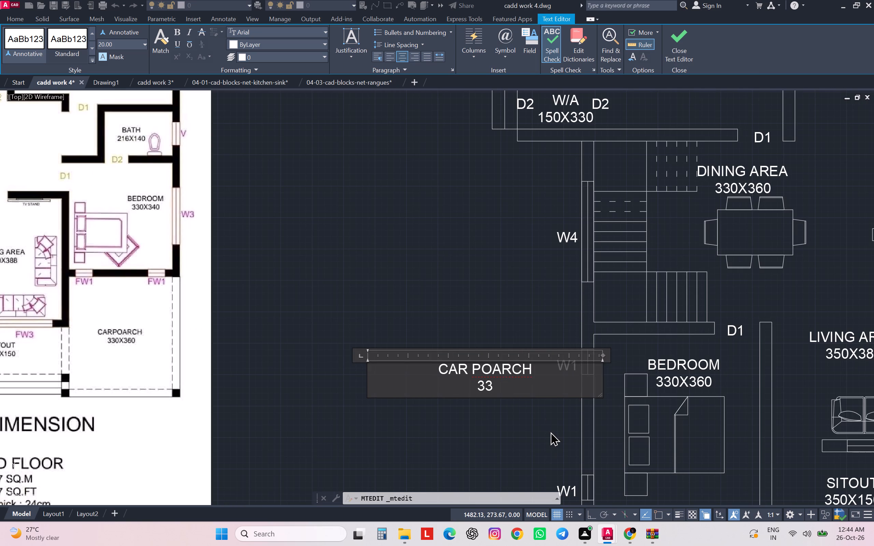
{"action": "key", "text": "0"}
{"action": "type", "text": "X360"}
{"action": "left_click", "coordinate": [551, 433]}
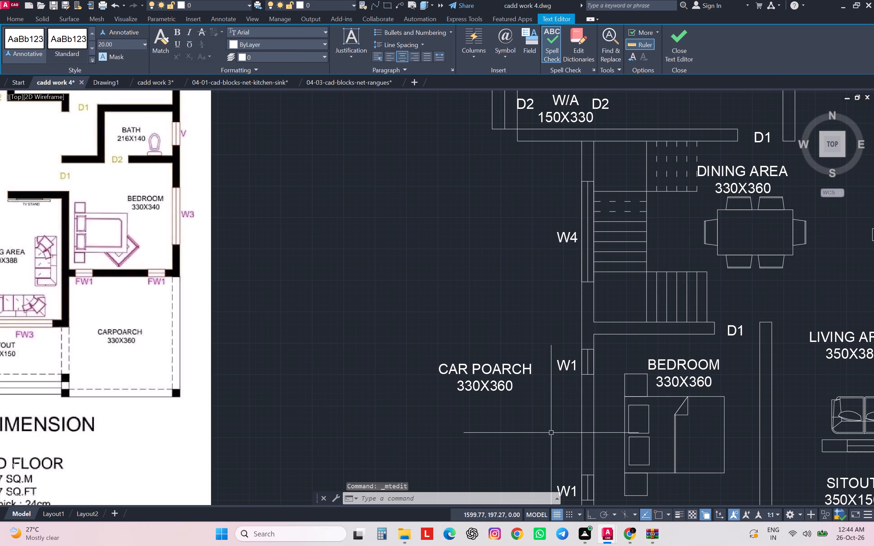
Move the CAR POARCH 330X360 label into the dashed car porch area below the FW1 windows.
{"action": "left_click", "coordinate": [494, 373]}
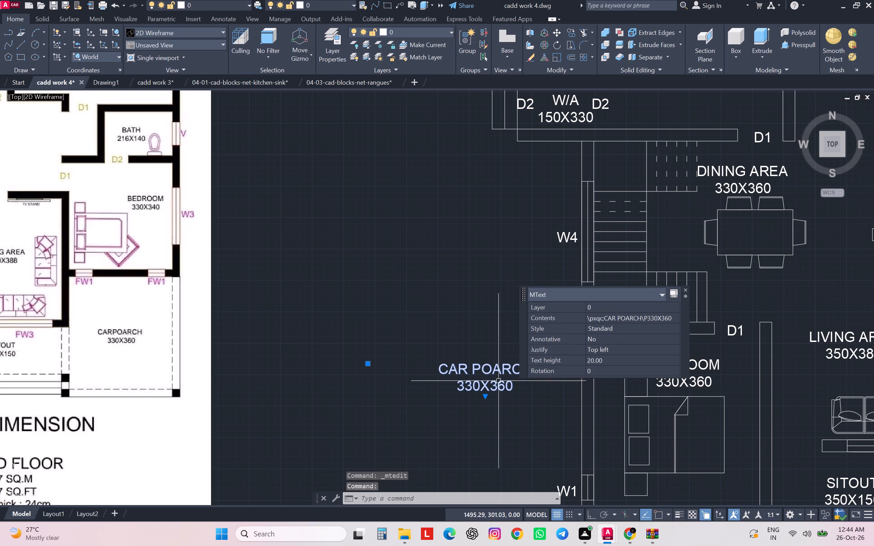
{"action": "left_click", "coordinate": [369, 365]}
{"action": "scroll", "coordinate": [369, 365], "scroll_direction": "down", "scroll_amount": 2}
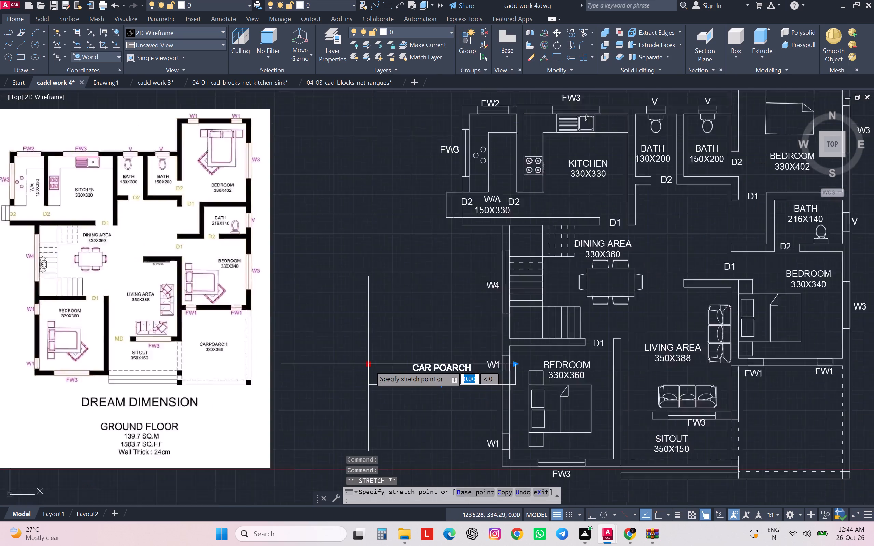
{"action": "scroll", "coordinate": [369, 365], "scroll_direction": "down", "scroll_amount": 1}
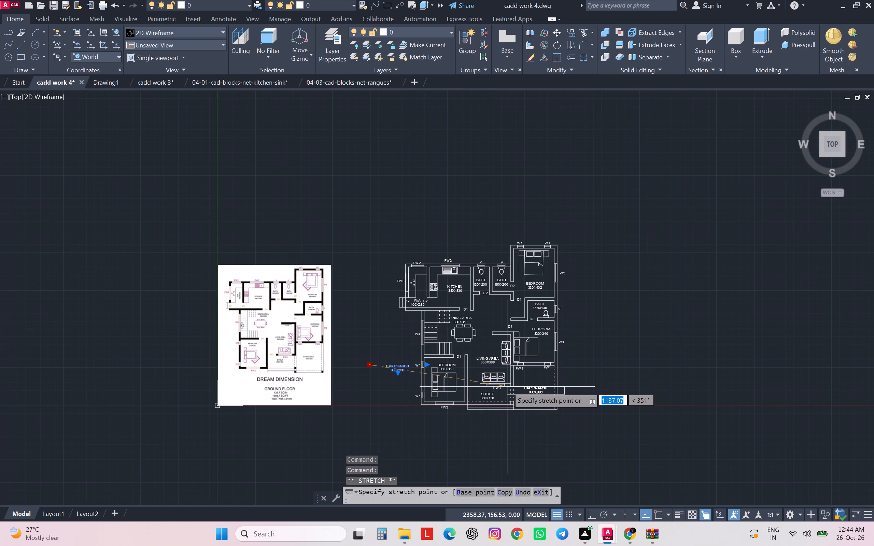
{"action": "left_click", "coordinate": [505, 385]}
{"action": "left_click", "coordinate": [595, 438]}
{"action": "key", "text": "Escape"}
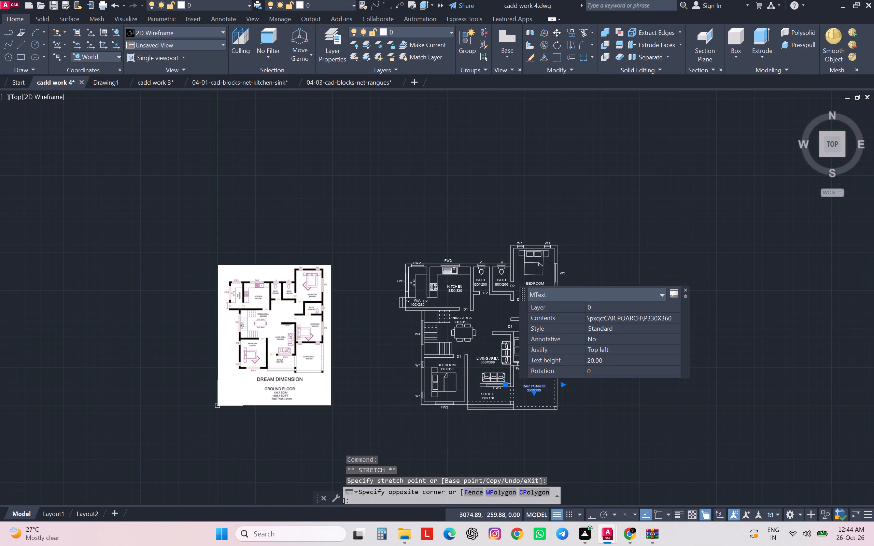
{"action": "key", "text": "Escape"}
{"action": "key", "text": "Escape"}
{"action": "key", "text": "Escape"}
{"action": "key", "text": "Escape"}
{"action": "key", "text": "Escape"}
{"action": "middle_click_drag", "start_coordinate": [490, 422], "coordinate": [546, 401]}
{"action": "scroll", "coordinate": [465, 384], "scroll_direction": "up", "scroll_amount": 1}
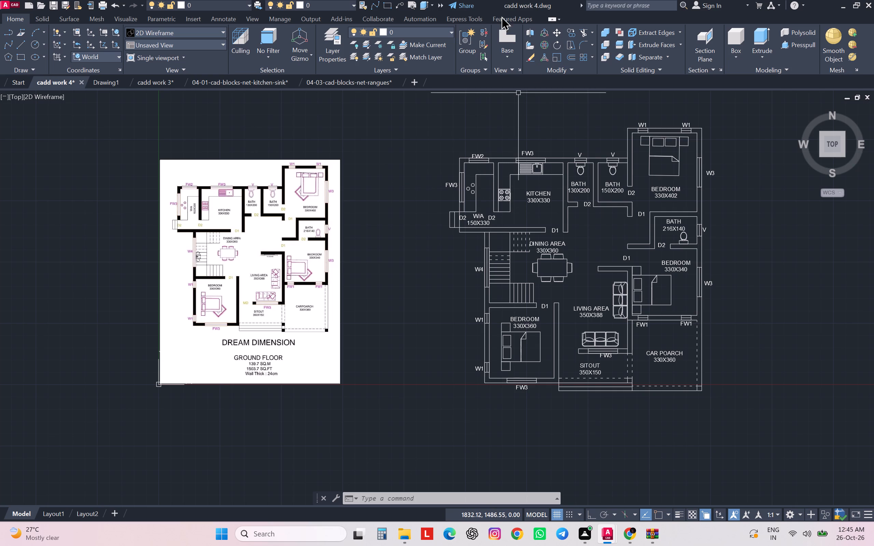
Create a new layer with the default name Layer2 and set its colour to magenta.
{"action": "left_click", "coordinate": [341, 48]}
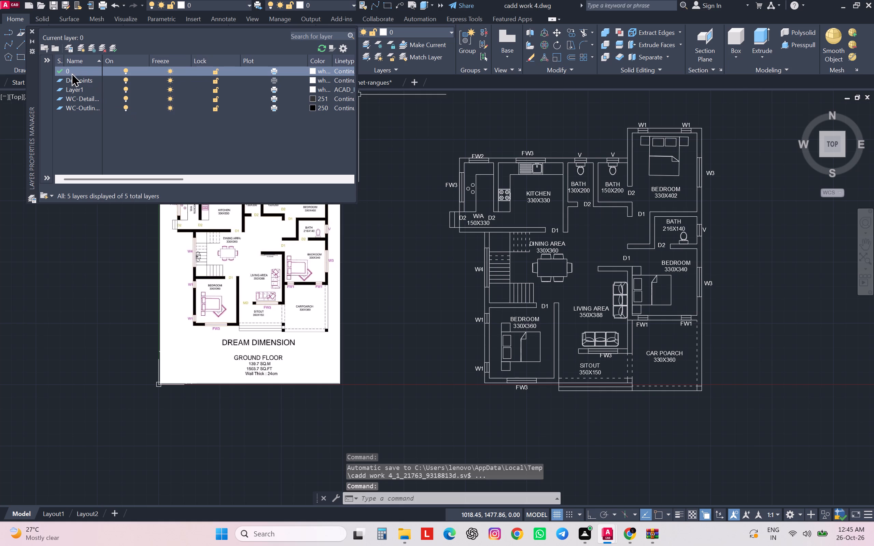
{"action": "left_click", "coordinate": [79, 47]}
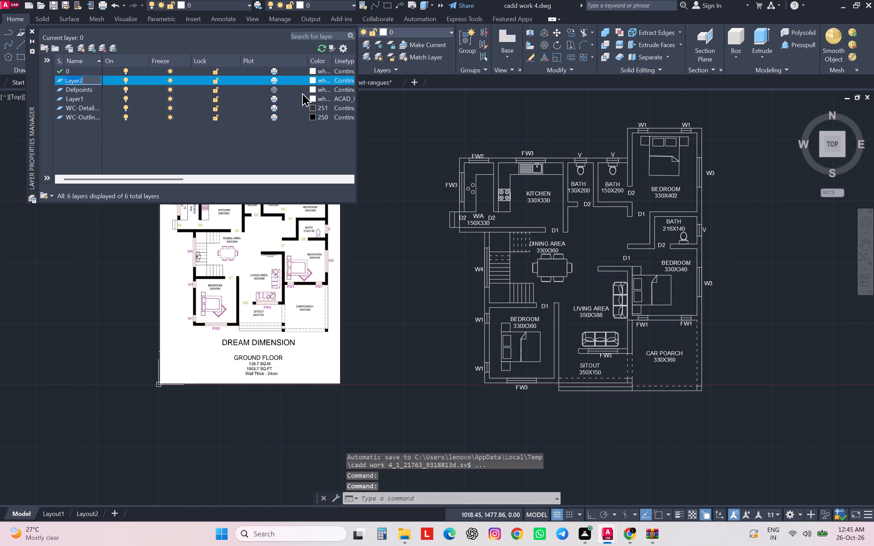
{"action": "left_click", "coordinate": [311, 80]}
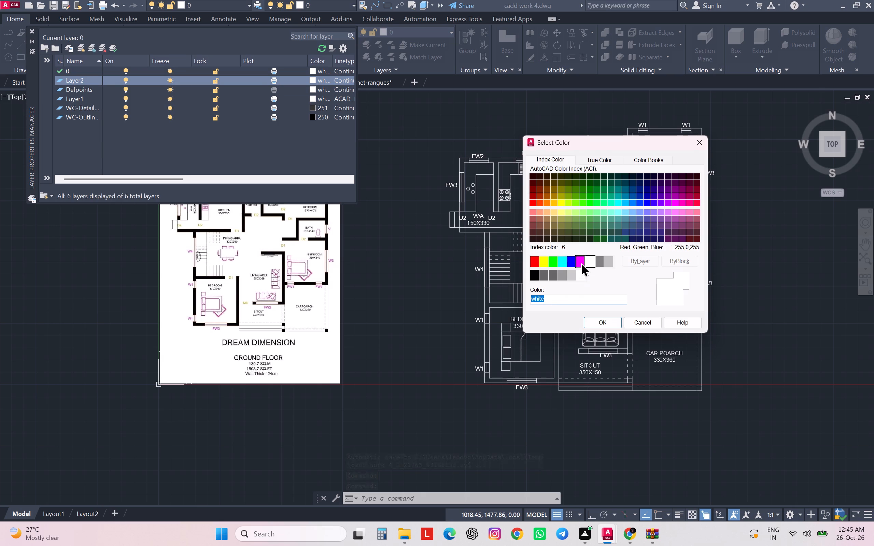
{"action": "left_click", "coordinate": [580, 262]}
{"action": "left_click", "coordinate": [597, 320]}
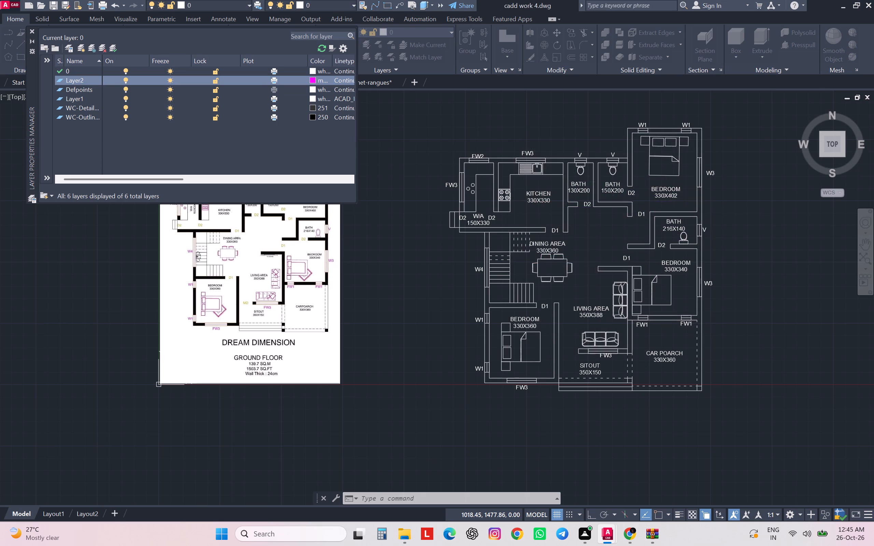
{"action": "left_click", "coordinate": [30, 31]}
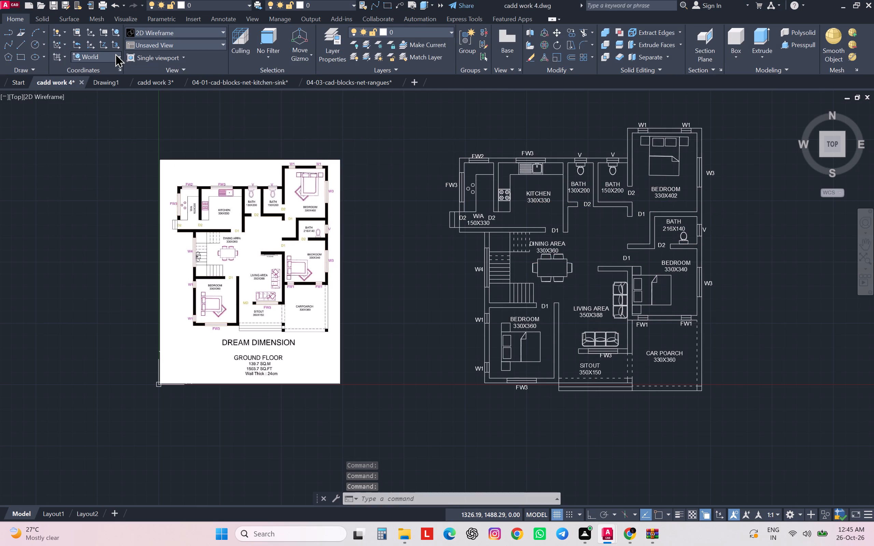
Select the W/A's FW3 and FW2 labels and three small circles, plus the kitchen's FW3 label, stove and sink.
{"action": "scroll", "coordinate": [446, 187], "scroll_direction": "up", "scroll_amount": 1}
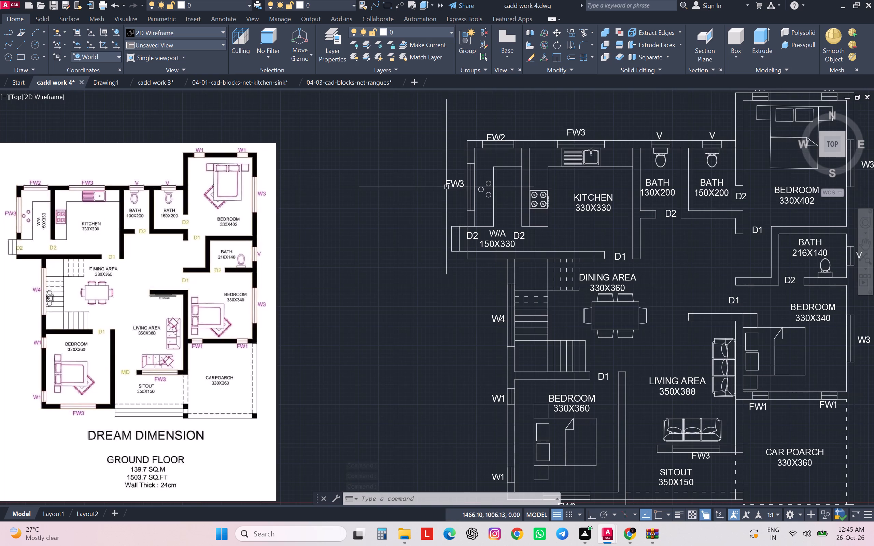
{"action": "left_click", "coordinate": [449, 185]}
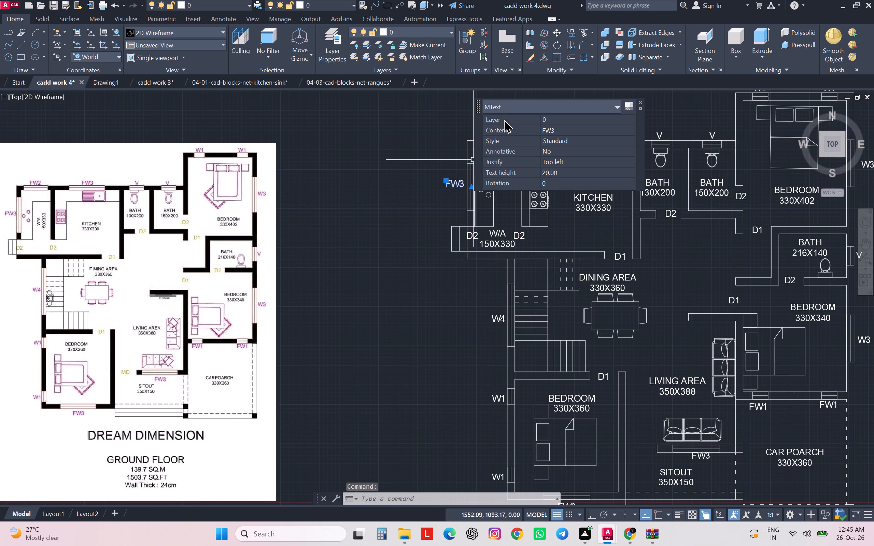
{"action": "left_click", "coordinate": [487, 198]}
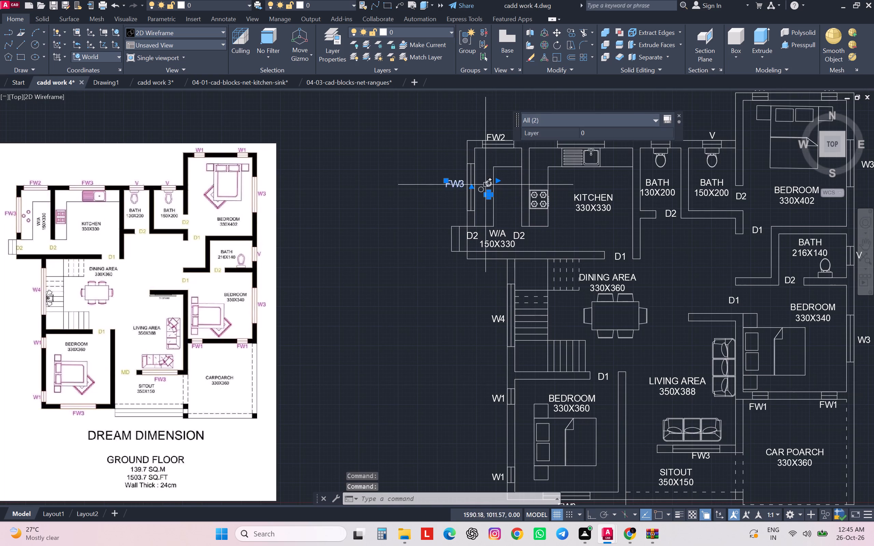
{"action": "left_click", "coordinate": [486, 185]}
{"action": "left_click", "coordinate": [482, 187]}
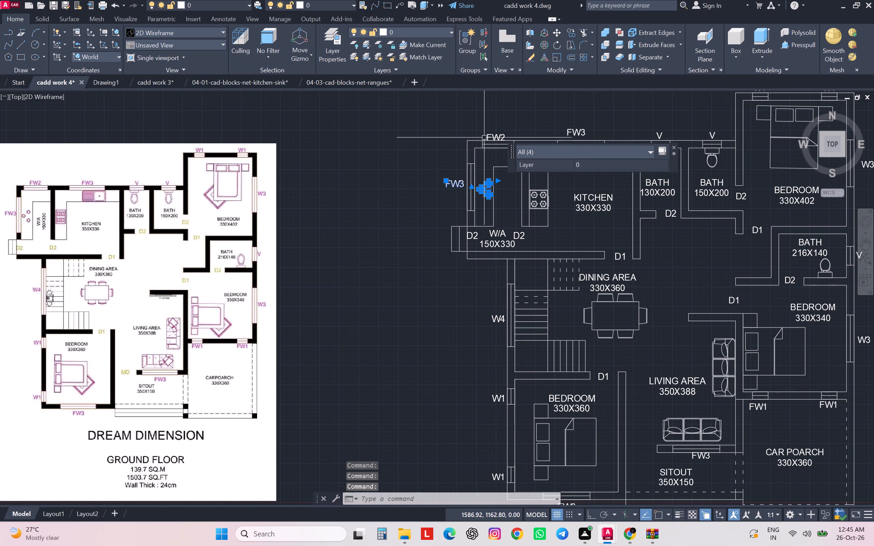
{"action": "left_click", "coordinate": [488, 136]}
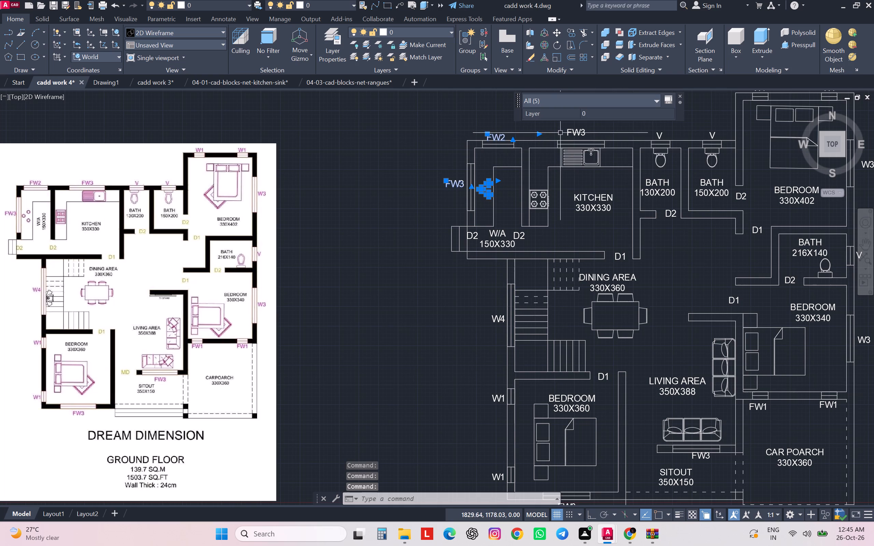
{"action": "left_click", "coordinate": [568, 132]}
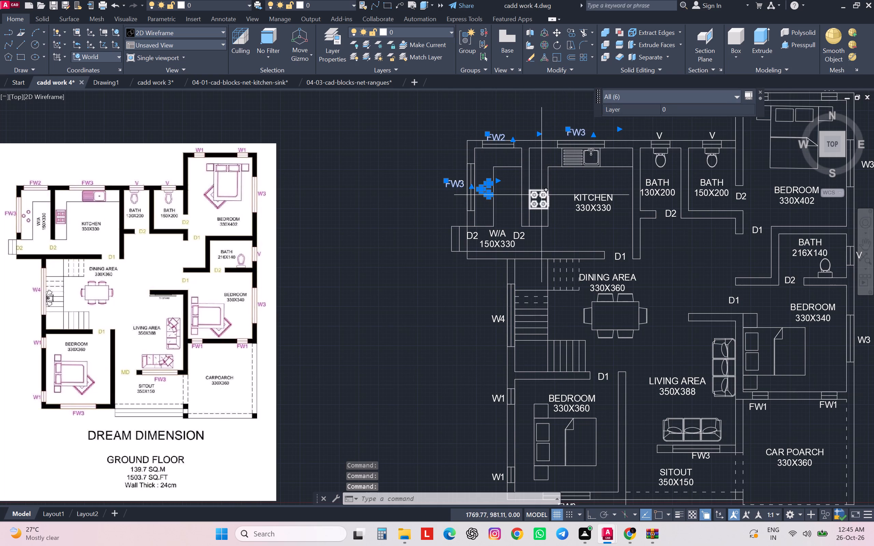
{"action": "left_click", "coordinate": [541, 195]}
{"action": "left_click", "coordinate": [562, 156]}
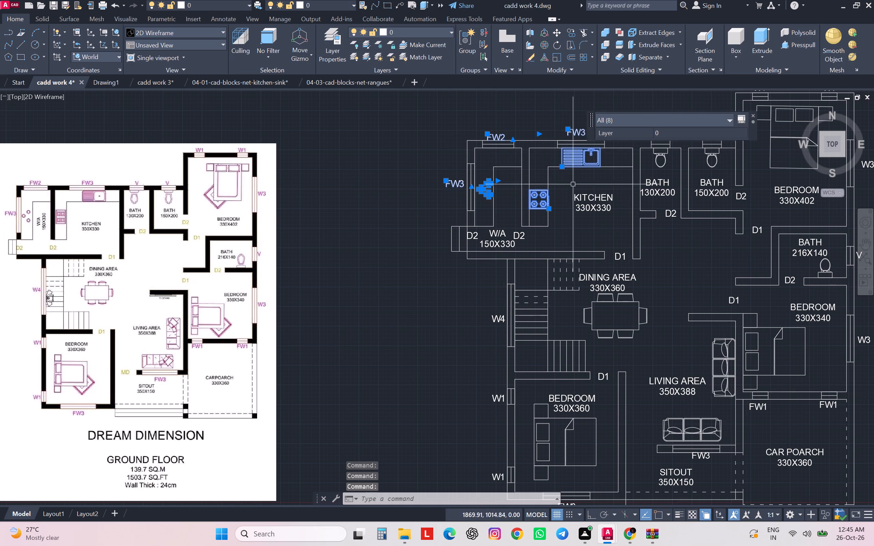
Add the toilets in the 130X200 and 150X200 baths and their two V labels to the selection.
{"action": "middle_click_drag", "start_coordinate": [533, 207], "coordinate": [478, 241]}
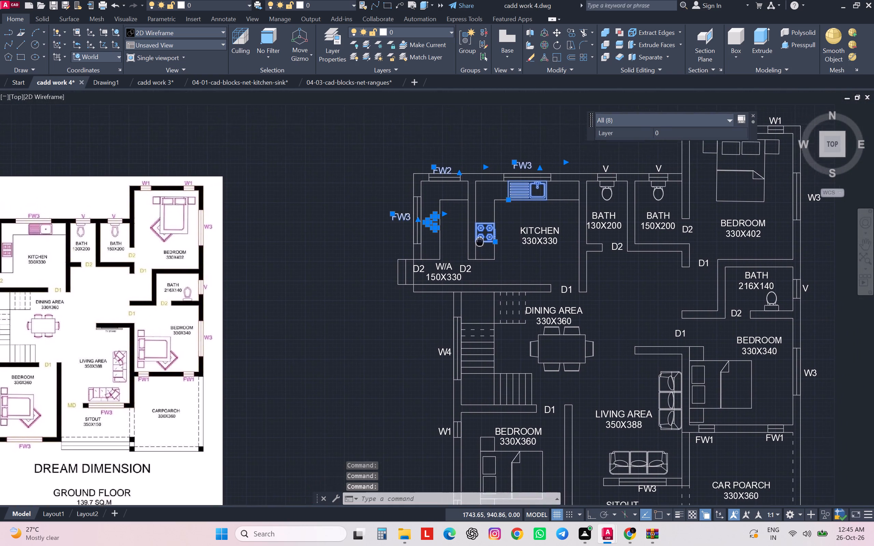
{"action": "middle_click_drag", "start_coordinate": [478, 241], "coordinate": [469, 245]}
{"action": "left_click", "coordinate": [592, 203]}
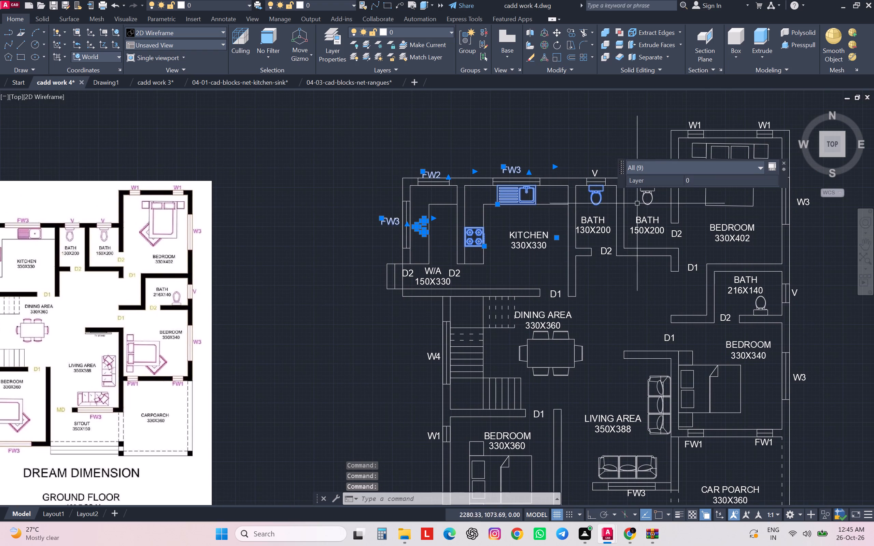
{"action": "left_click", "coordinate": [644, 203]}
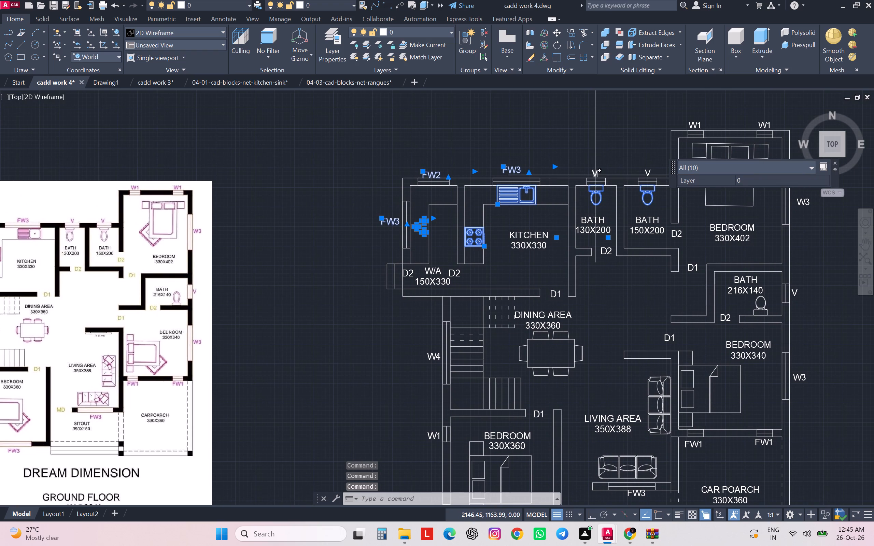
{"action": "left_click", "coordinate": [595, 172]}
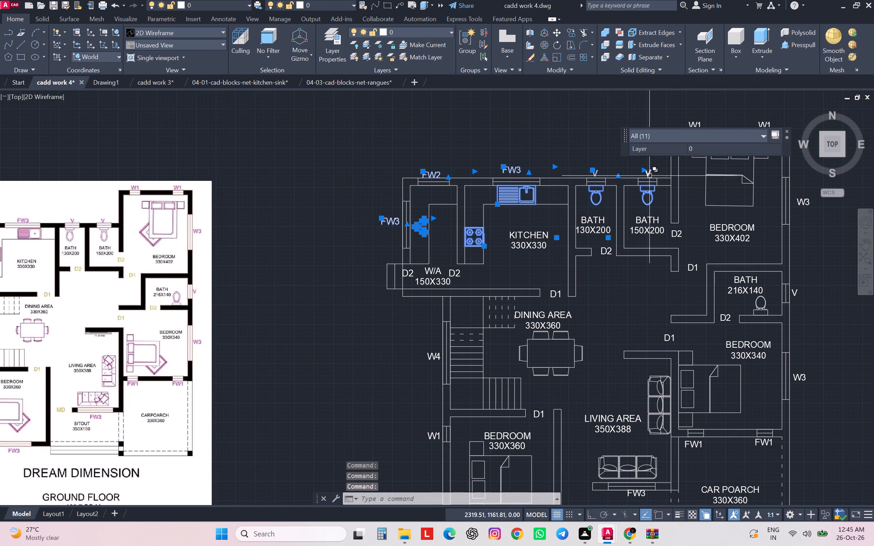
{"action": "left_click", "coordinate": [649, 174]}
Add the two W1 windows above the 330X402 bedroom and their labels to the selection.
{"action": "middle_click_drag", "start_coordinate": [634, 232], "coordinate": [580, 249]}
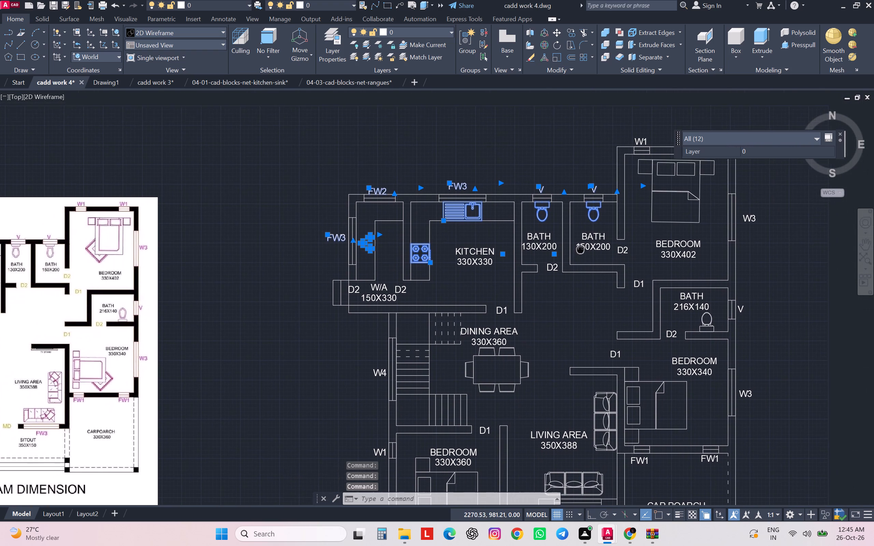
{"action": "middle_click_drag", "start_coordinate": [580, 249], "coordinate": [583, 246]}
{"action": "scroll", "coordinate": [582, 240], "scroll_direction": "down", "scroll_amount": 1}
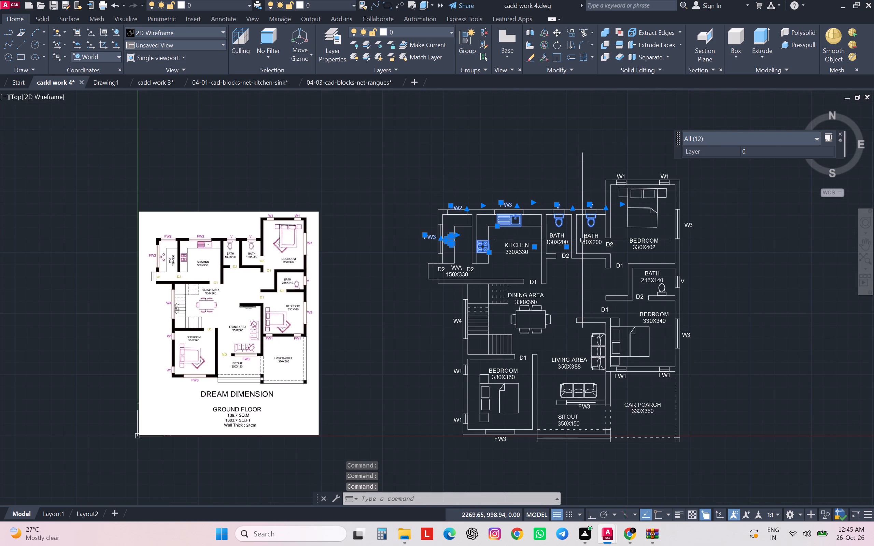
{"action": "scroll", "coordinate": [625, 183], "scroll_direction": "up", "scroll_amount": 2}
{"action": "scroll", "coordinate": [625, 183], "scroll_direction": "down", "scroll_amount": 1}
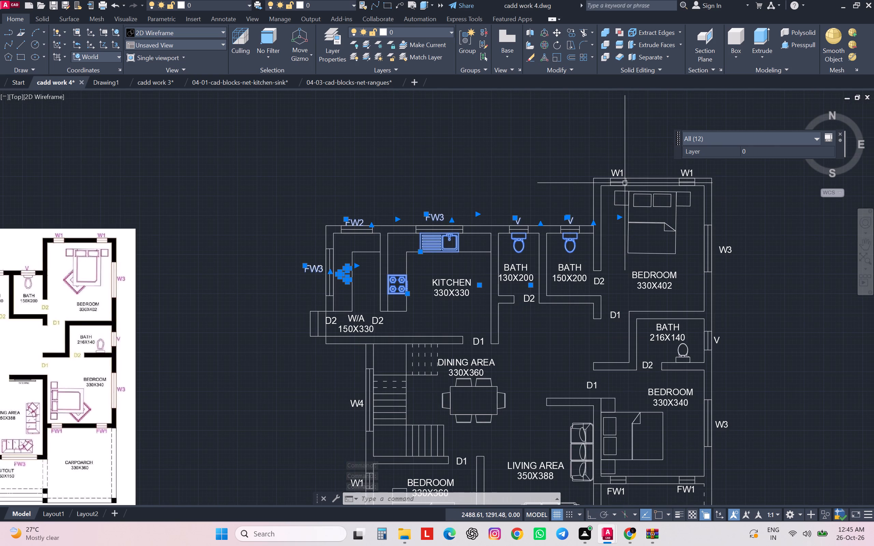
{"action": "left_click", "coordinate": [623, 183]}
{"action": "left_click", "coordinate": [619, 173]}
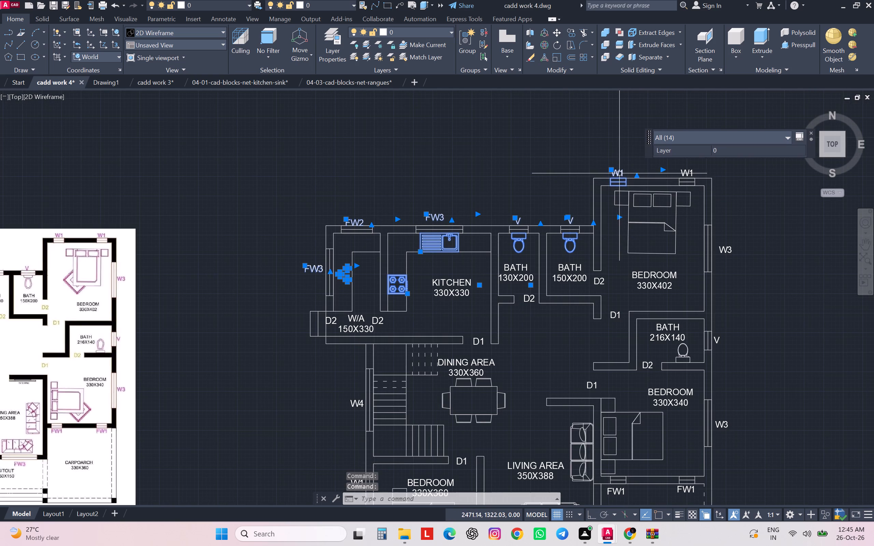
{"action": "left_click", "coordinate": [690, 173]}
{"action": "left_click", "coordinate": [687, 180]}
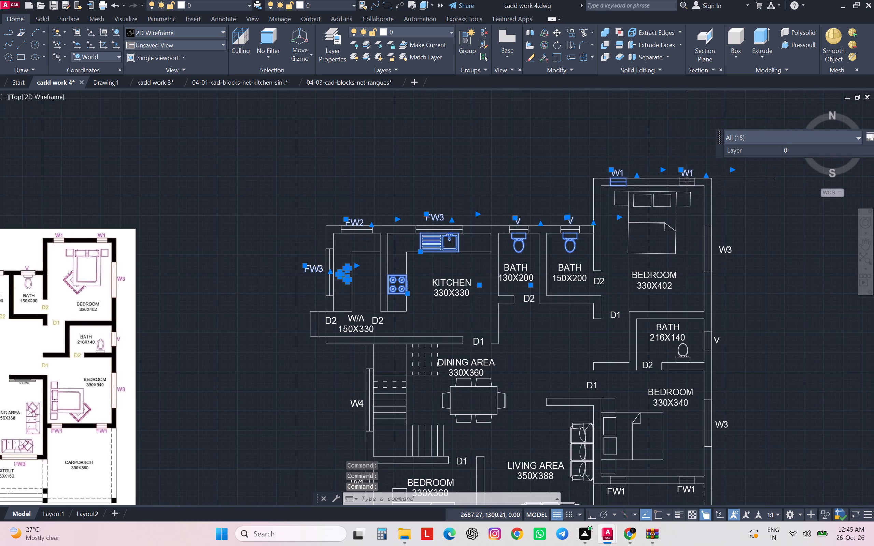
Add both W3 windows and the V window on the two bedrooms' outer wall, with their labels, to the selection.
{"action": "left_click", "coordinate": [712, 245]}
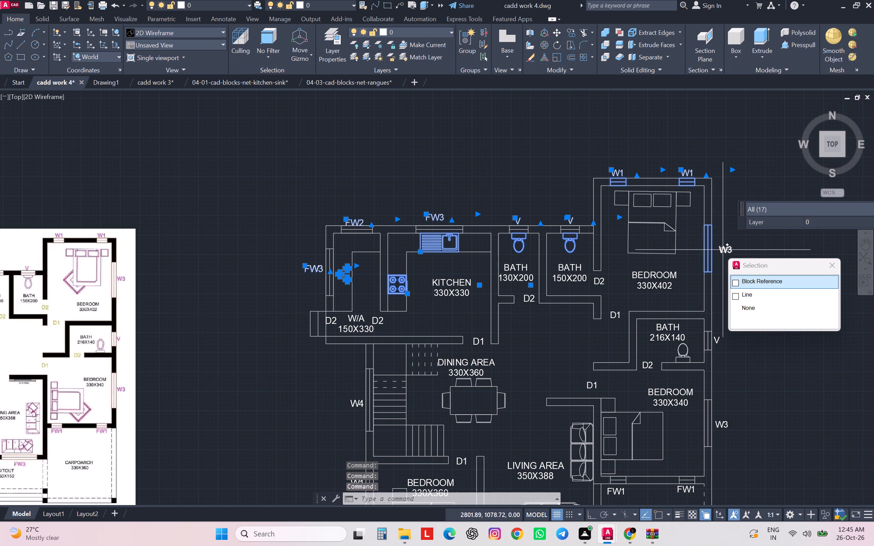
{"action": "left_click", "coordinate": [735, 281]}
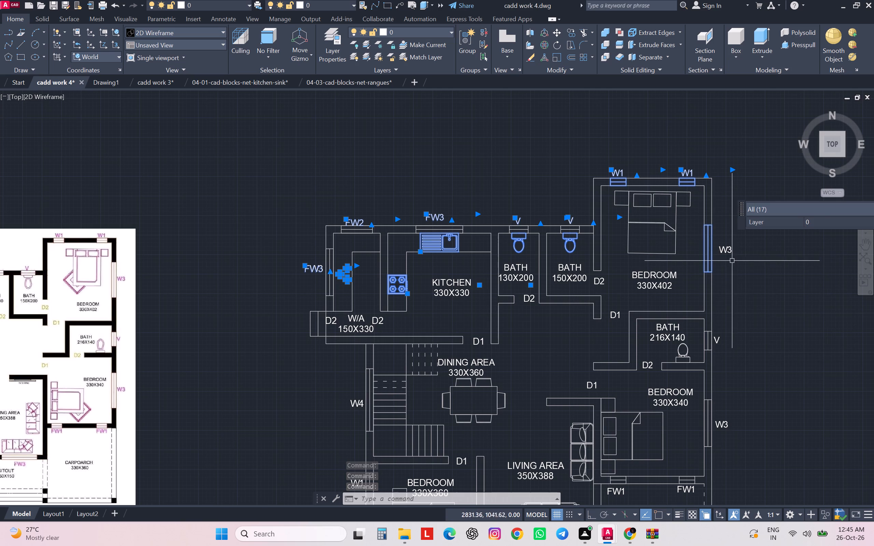
{"action": "left_click", "coordinate": [729, 248]}
{"action": "left_click", "coordinate": [707, 342]}
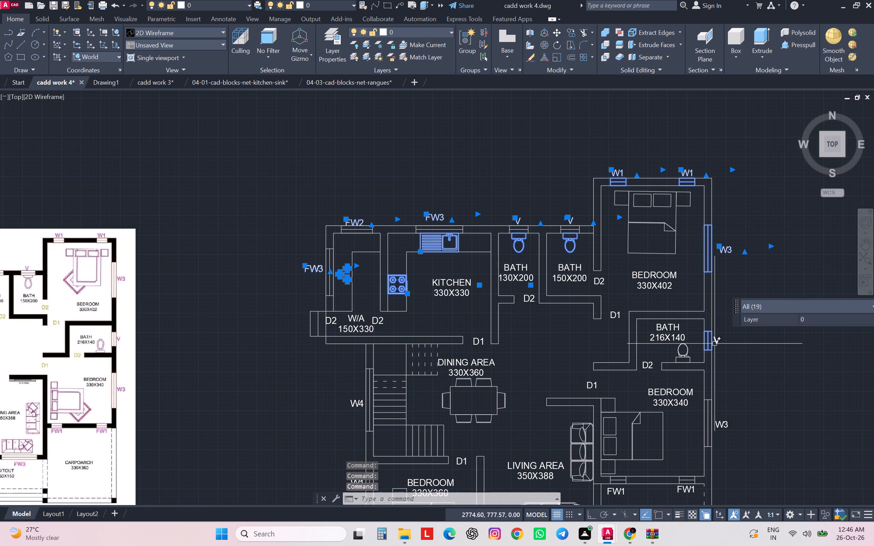
{"action": "left_click", "coordinate": [718, 340]}
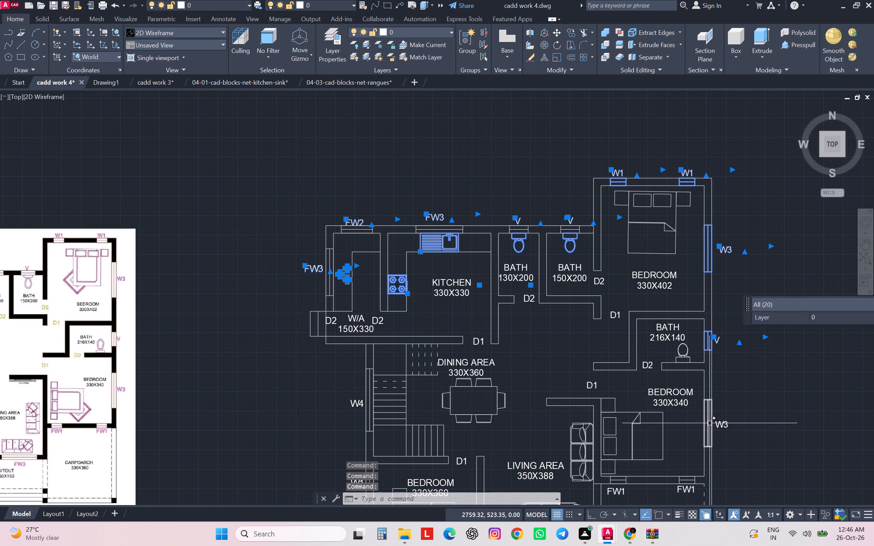
{"action": "left_click", "coordinate": [709, 423]}
{"action": "left_click", "coordinate": [721, 428]}
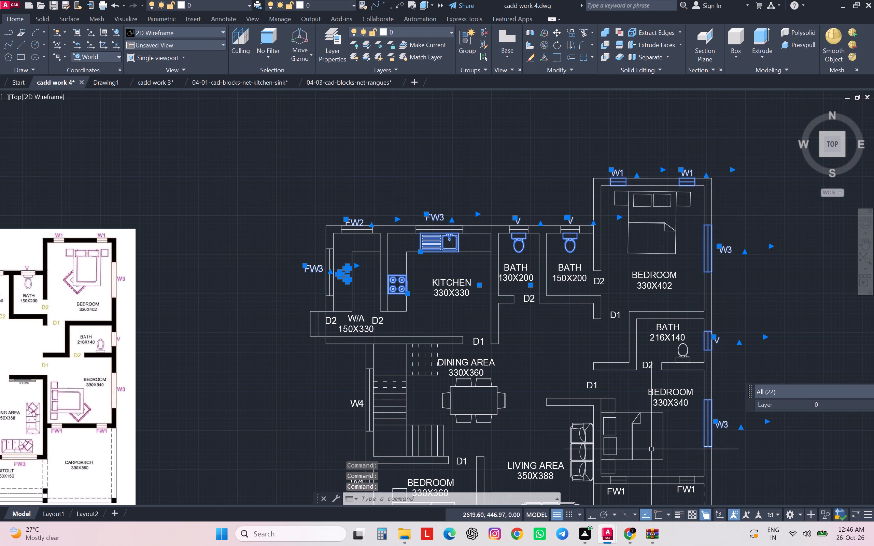
Add the 330X340 bedroom's bed and two bedside tables to the selection, and try to add the 216X140 bath's toilet.
{"action": "left_click", "coordinate": [653, 459]}
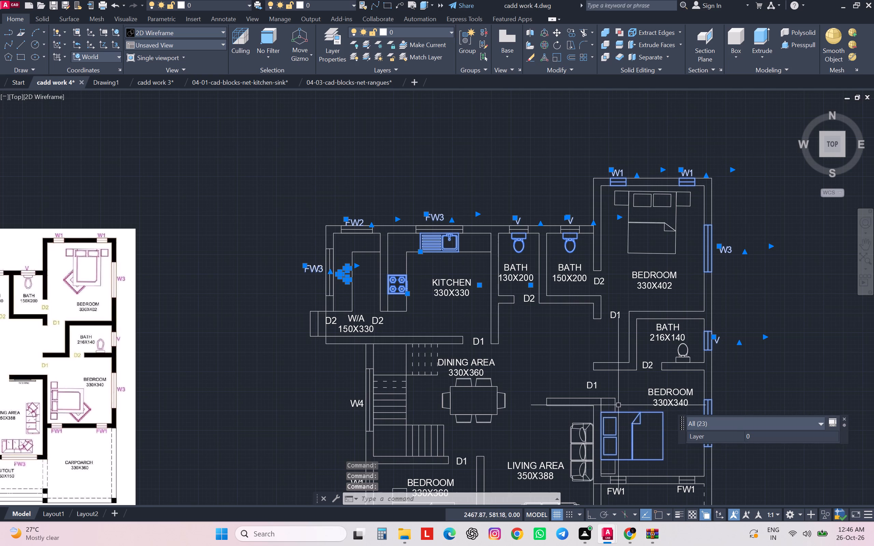
{"action": "left_click", "coordinate": [616, 404]}
{"action": "left_click", "coordinate": [616, 470]}
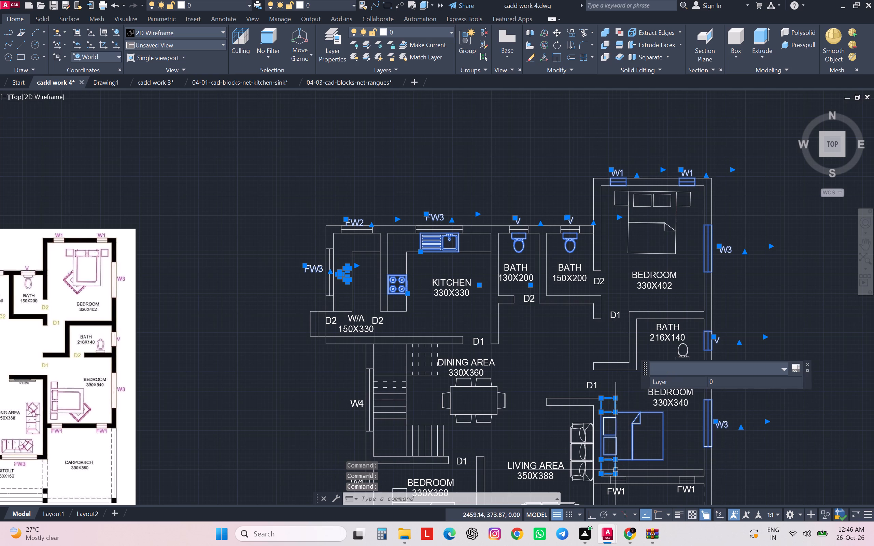
{"action": "left_click", "coordinate": [677, 361]}
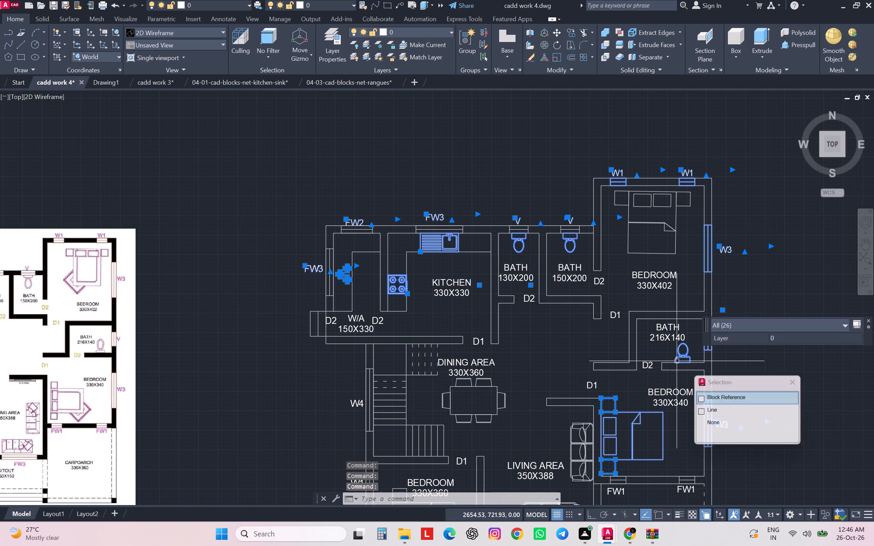
{"action": "scroll", "coordinate": [665, 385], "scroll_direction": "down", "scroll_amount": 1}
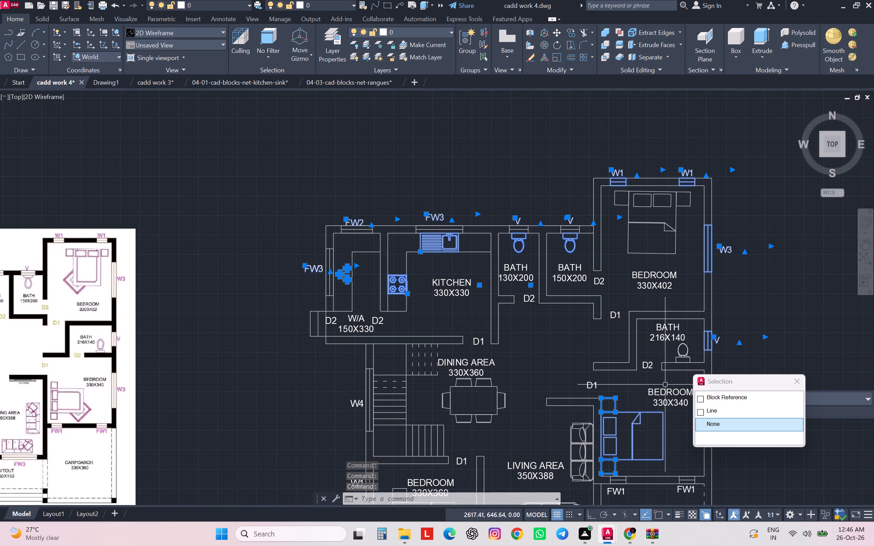
Add the two FW1 windows between the 330X340 bedroom and the car porch, with their labels, to the selection.
{"action": "scroll", "coordinate": [665, 385], "scroll_direction": "down", "scroll_amount": 1}
{"action": "scroll", "coordinate": [675, 470], "scroll_direction": "up", "scroll_amount": 3}
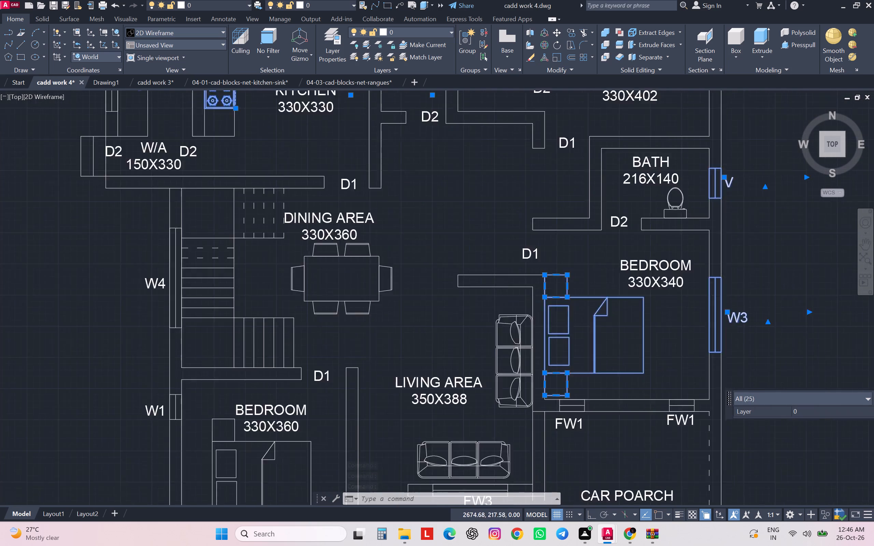
{"action": "left_click", "coordinate": [680, 396]}
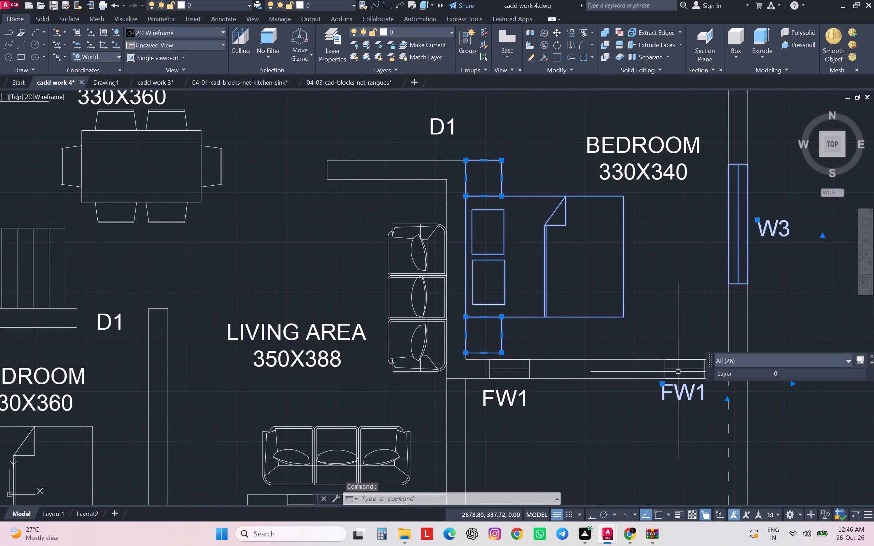
{"action": "left_click", "coordinate": [678, 370]}
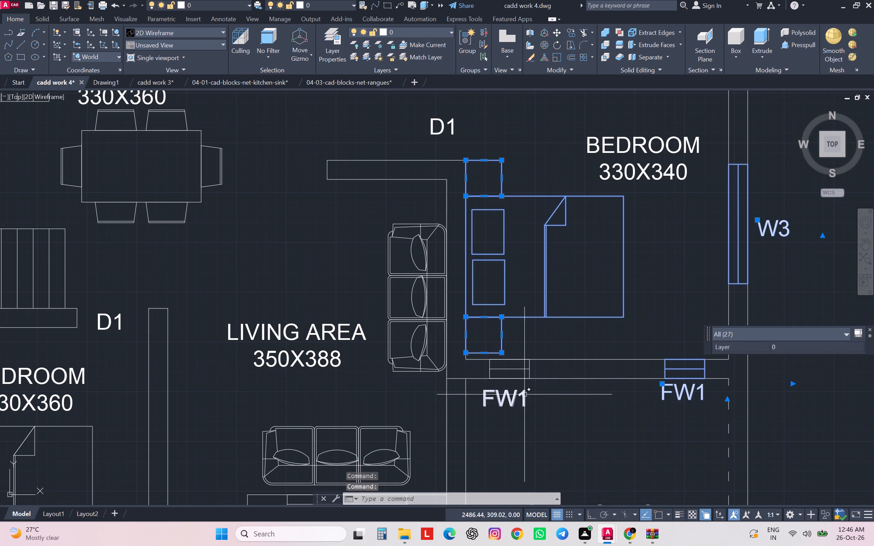
{"action": "left_click", "coordinate": [524, 394]}
{"action": "left_click", "coordinate": [521, 369]}
Add the two living area sofas and the FW3 label above the sitout to the selection.
{"action": "scroll", "coordinate": [542, 352], "scroll_direction": "down", "scroll_amount": 2}
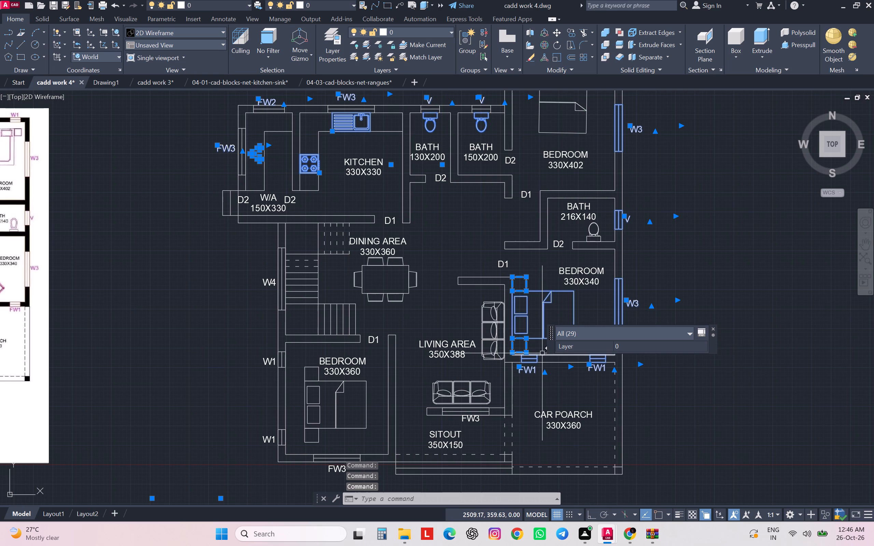
{"action": "scroll", "coordinate": [542, 353], "scroll_direction": "down", "scroll_amount": 1}
{"action": "left_click", "coordinate": [511, 355]}
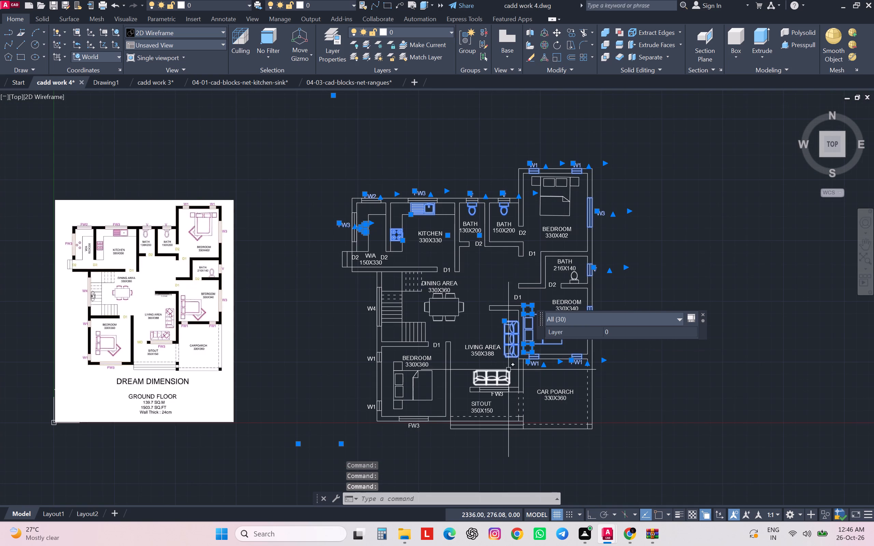
{"action": "left_click", "coordinate": [504, 372]}
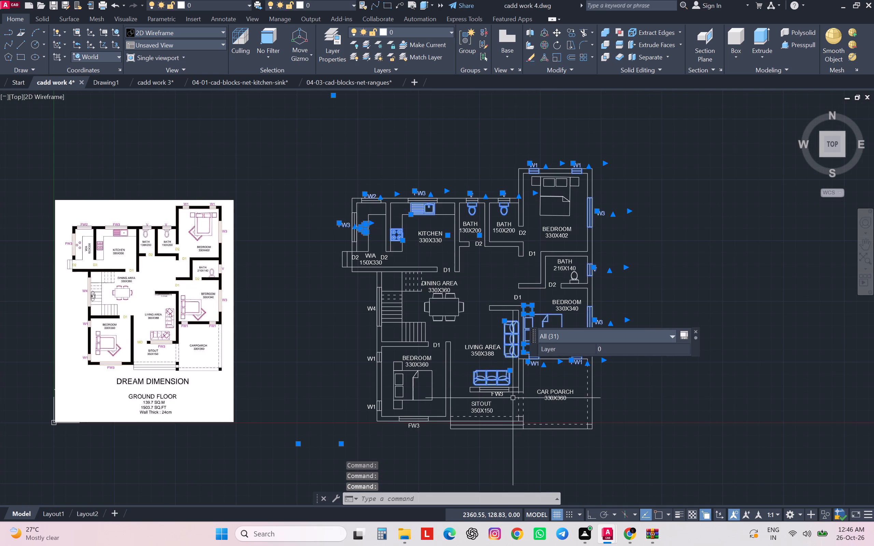
{"action": "left_click", "coordinate": [503, 396]}
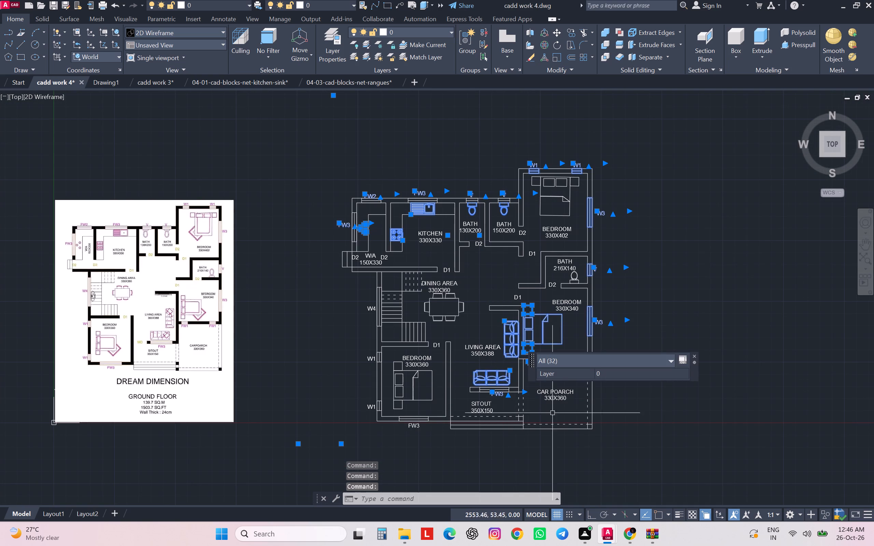
Add the 330X360 bedroom's FW3 window and both W1 windows, with their labels, to the selection.
{"action": "scroll", "coordinate": [550, 416], "scroll_direction": "down", "scroll_amount": 1}
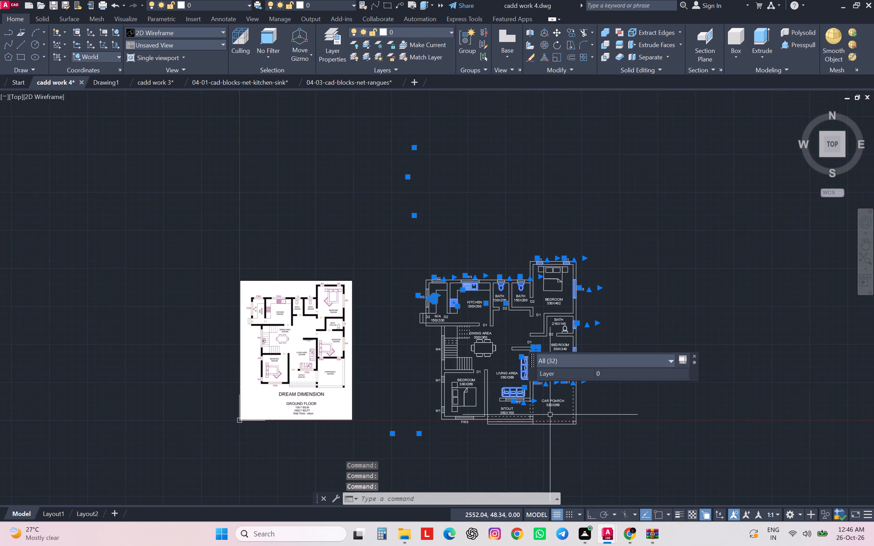
{"action": "scroll", "coordinate": [533, 415], "scroll_direction": "down", "scroll_amount": 1}
{"action": "scroll", "coordinate": [533, 415], "scroll_direction": "up", "scroll_amount": 3}
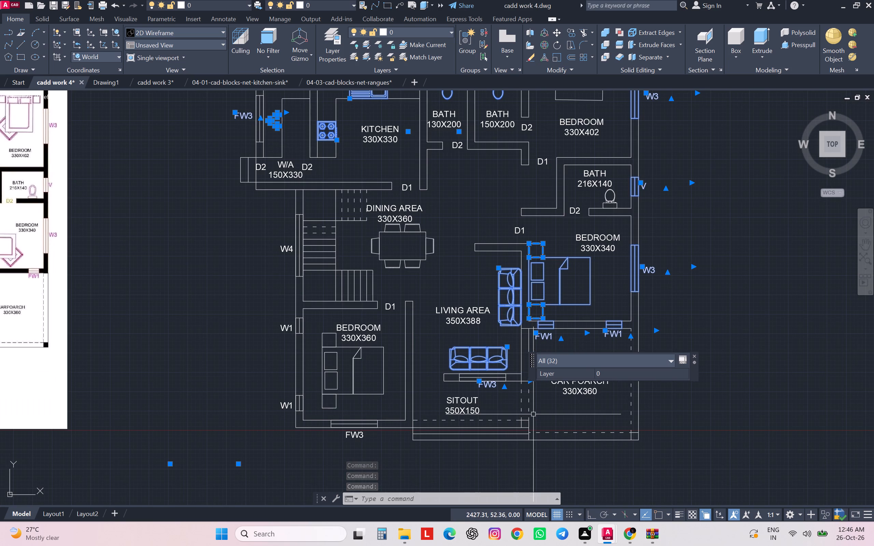
{"action": "left_click", "coordinate": [361, 435]}
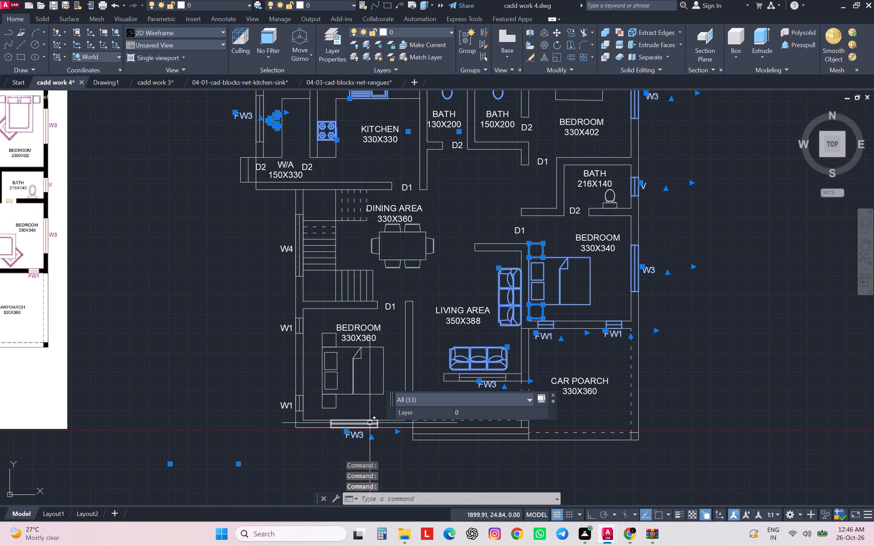
{"action": "left_click", "coordinate": [369, 425]}
{"action": "left_click", "coordinate": [283, 405]}
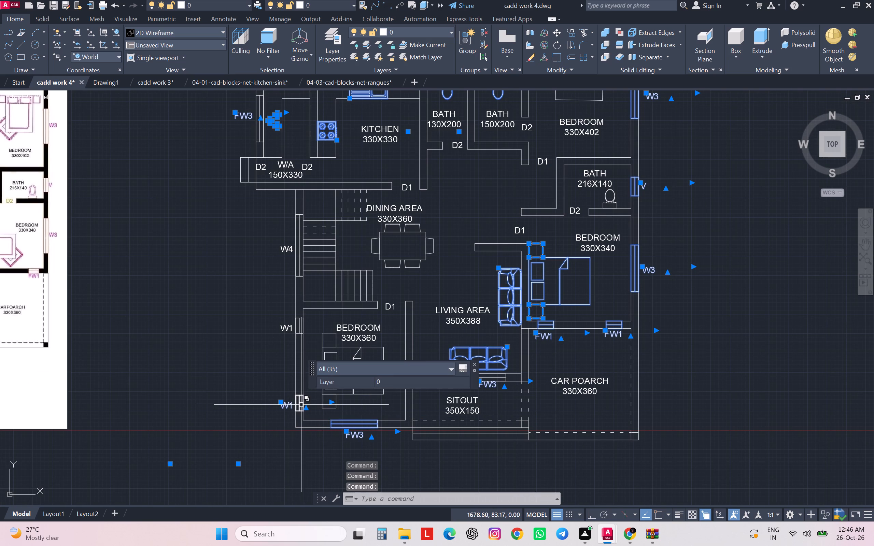
{"action": "left_click", "coordinate": [301, 404]}
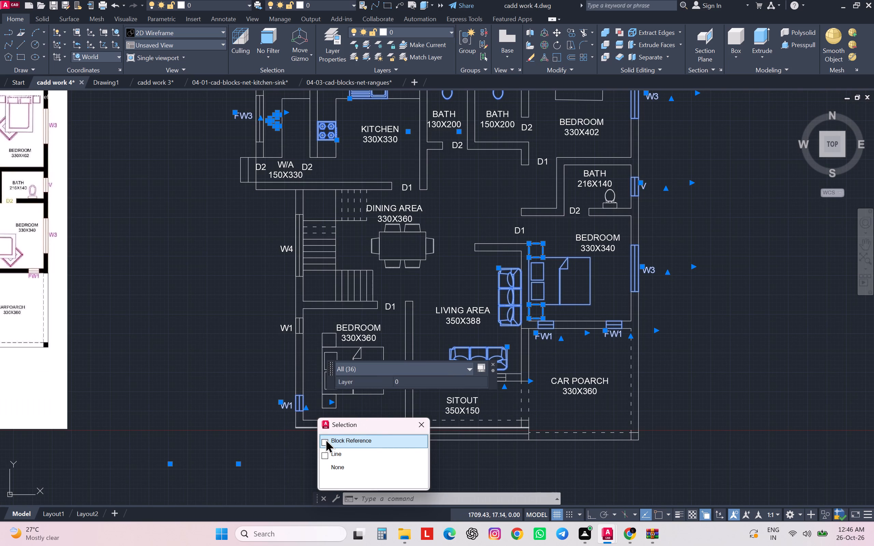
{"action": "left_click", "coordinate": [325, 439]}
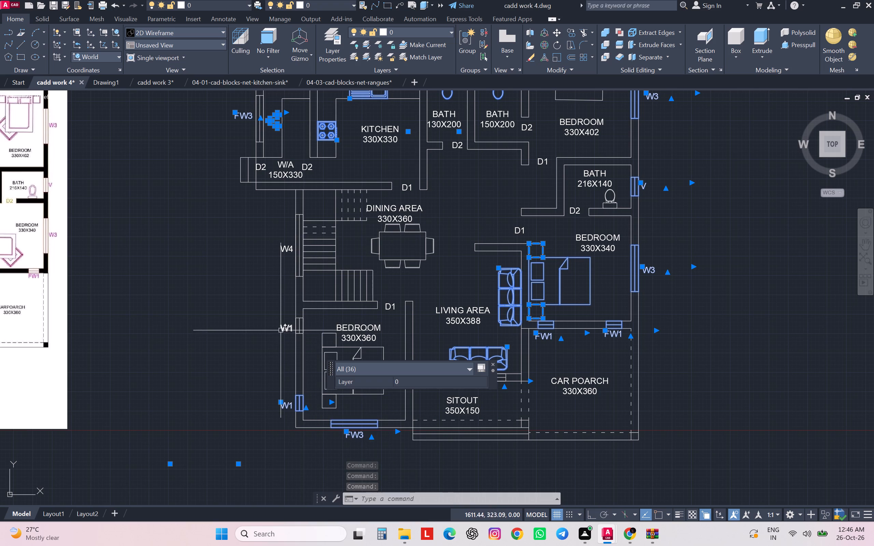
{"action": "left_click", "coordinate": [281, 330]}
{"action": "left_click", "coordinate": [298, 329]}
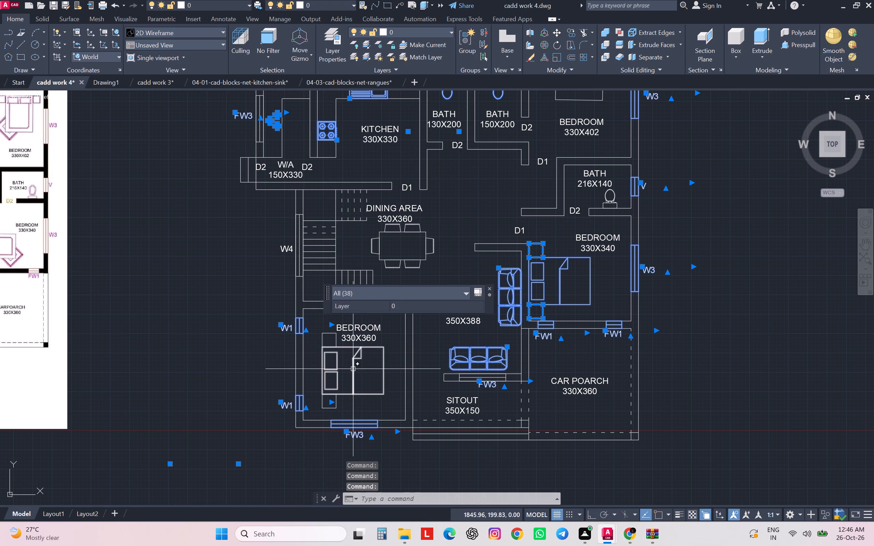
Add the 330X360 bedroom's bed and two bedside tables to the selection.
{"action": "left_click", "coordinate": [353, 369]}
{"action": "left_click", "coordinate": [337, 345]}
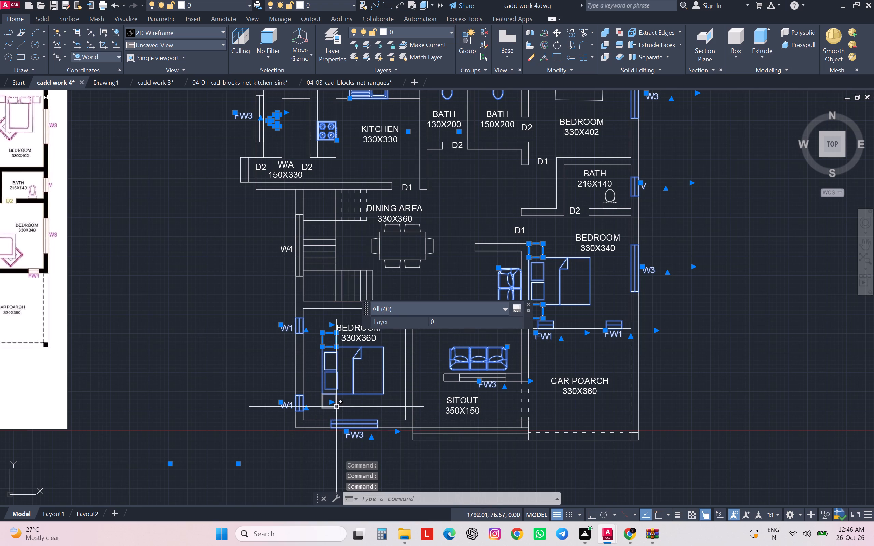
{"action": "left_click", "coordinate": [337, 407]}
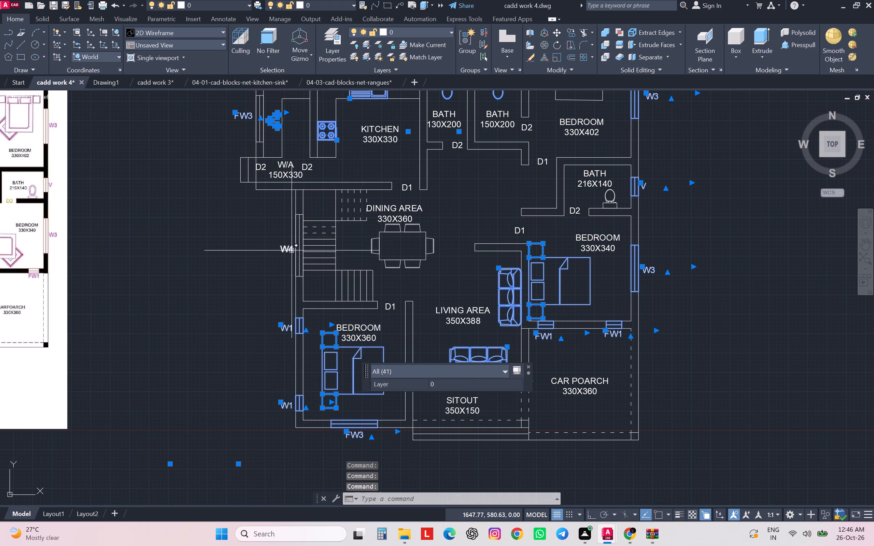
Add the W4 window with its label, the dining table set and the W/A room's FW3 window to the selection.
{"action": "left_click", "coordinate": [292, 250]}
{"action": "left_click", "coordinate": [300, 256]}
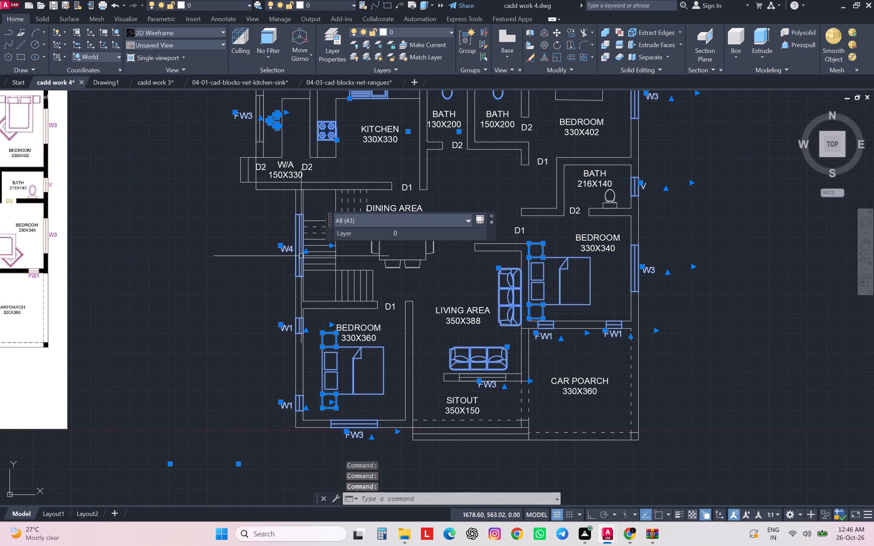
{"action": "left_click", "coordinate": [393, 260]}
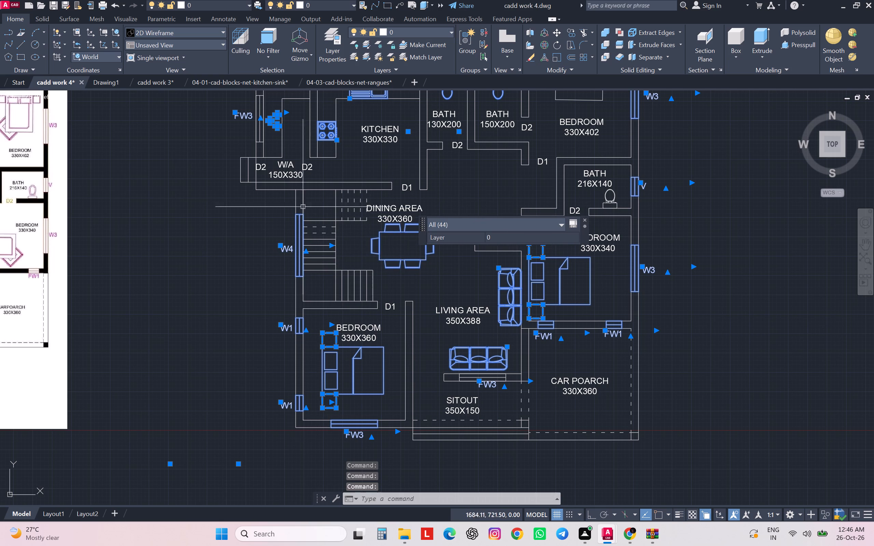
{"action": "middle_click_drag", "start_coordinate": [272, 181], "coordinate": [296, 264]}
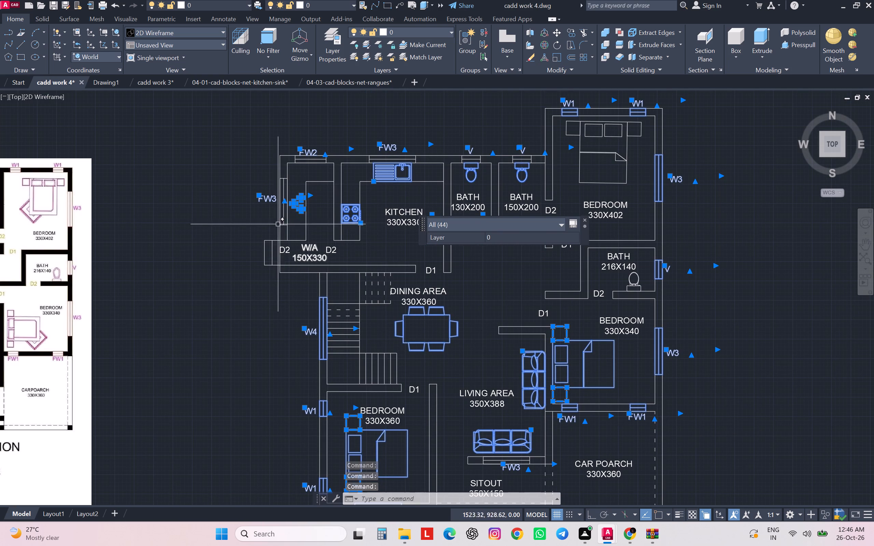
{"action": "left_click", "coordinate": [283, 215]}
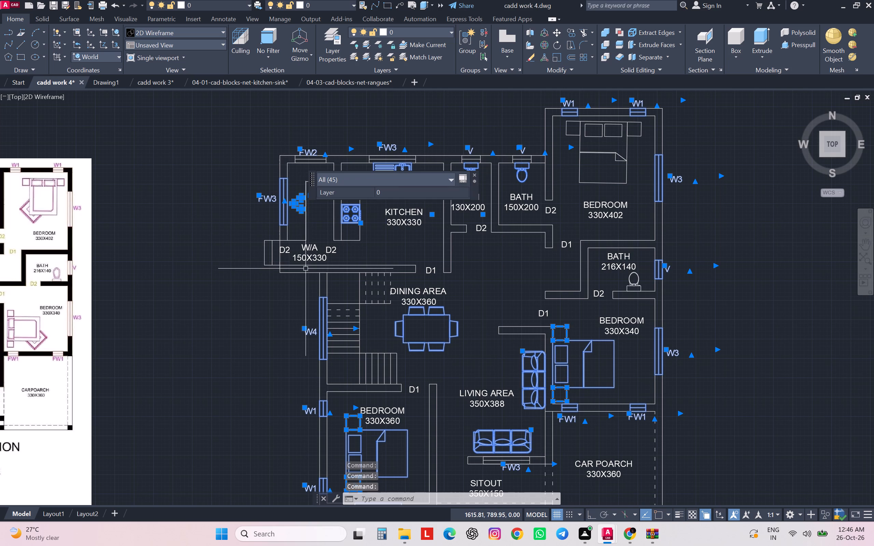
Add the 330X402 bedroom's bed and two bedside tables to the selection.
{"action": "scroll", "coordinate": [306, 268], "scroll_direction": "down", "scroll_amount": 1}
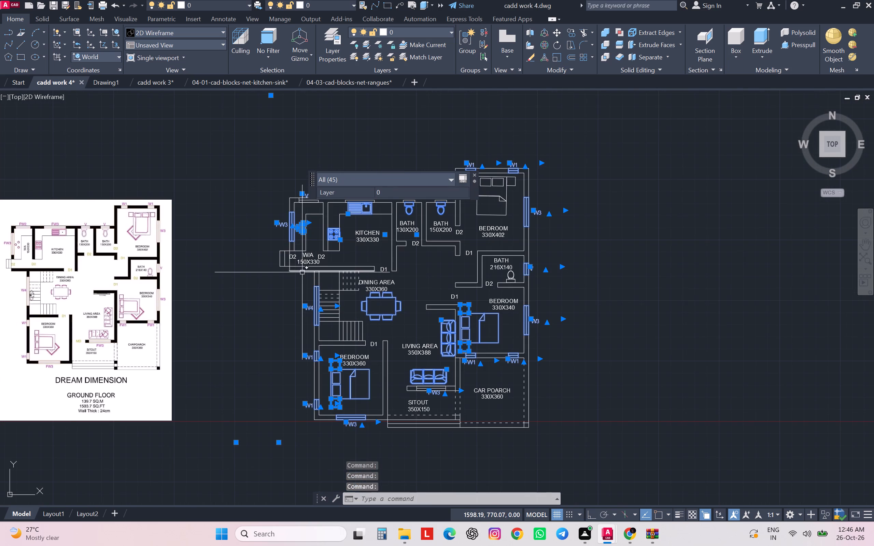
{"action": "scroll", "coordinate": [302, 272], "scroll_direction": "down", "scroll_amount": 1}
{"action": "scroll", "coordinate": [427, 215], "scroll_direction": "up", "scroll_amount": 2}
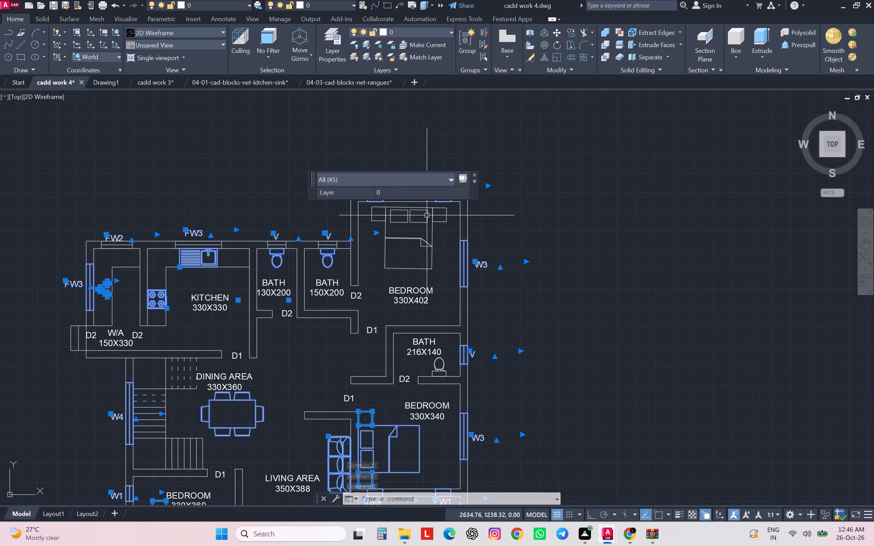
{"action": "left_click", "coordinate": [431, 240]}
{"action": "left_click", "coordinate": [441, 222]}
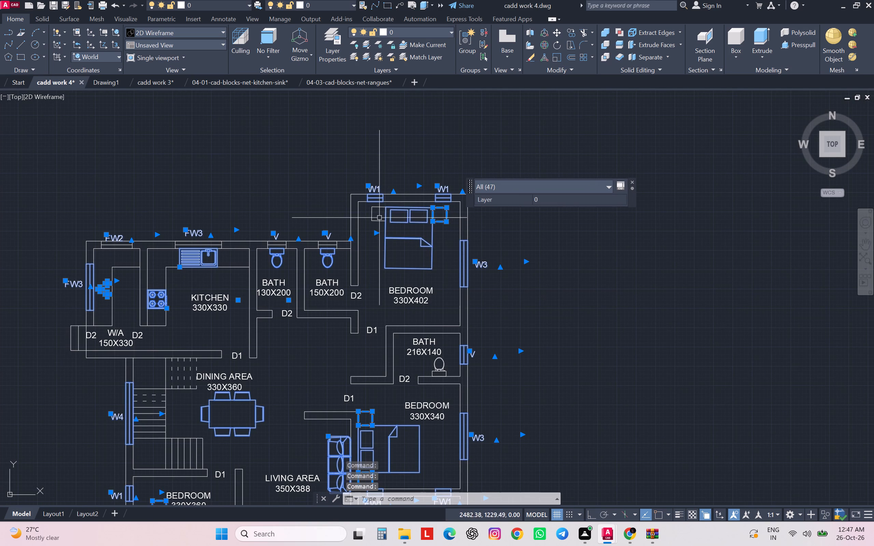
{"action": "left_click", "coordinate": [377, 222]}
Add the 216X140 bath's toilet and the FW3 window between the living area and sitout to the selection.
{"action": "scroll", "coordinate": [387, 215], "scroll_direction": "down", "scroll_amount": 1}
{"action": "scroll", "coordinate": [387, 215], "scroll_direction": "up", "scroll_amount": 1}
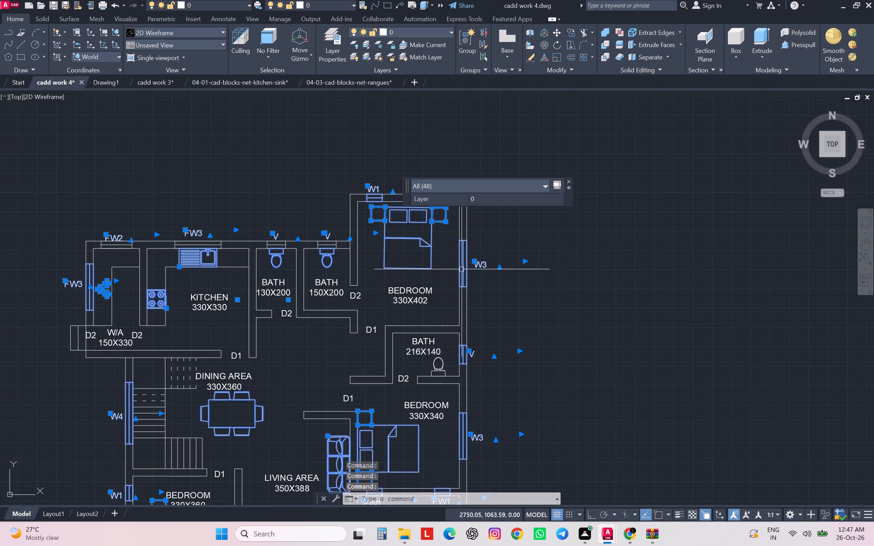
{"action": "scroll", "coordinate": [464, 269], "scroll_direction": "down", "scroll_amount": 2}
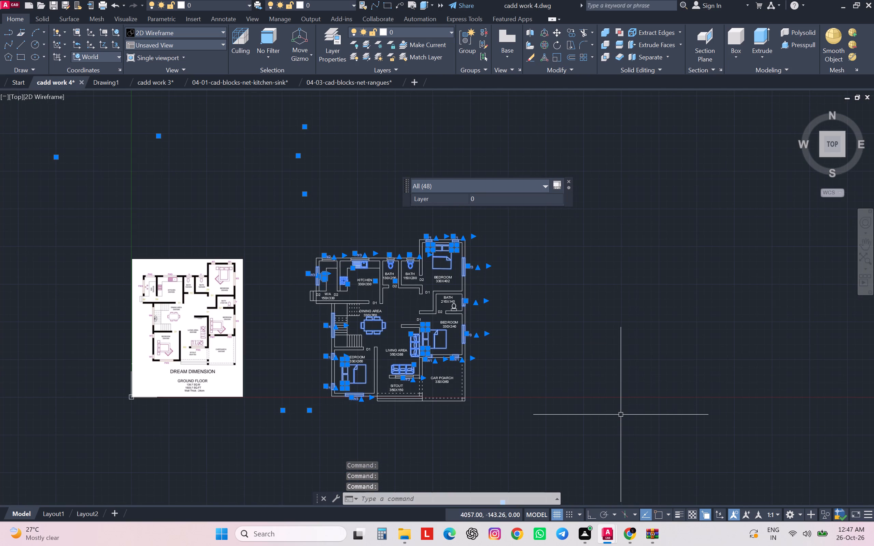
{"action": "scroll", "coordinate": [455, 307], "scroll_direction": "up", "scroll_amount": 2}
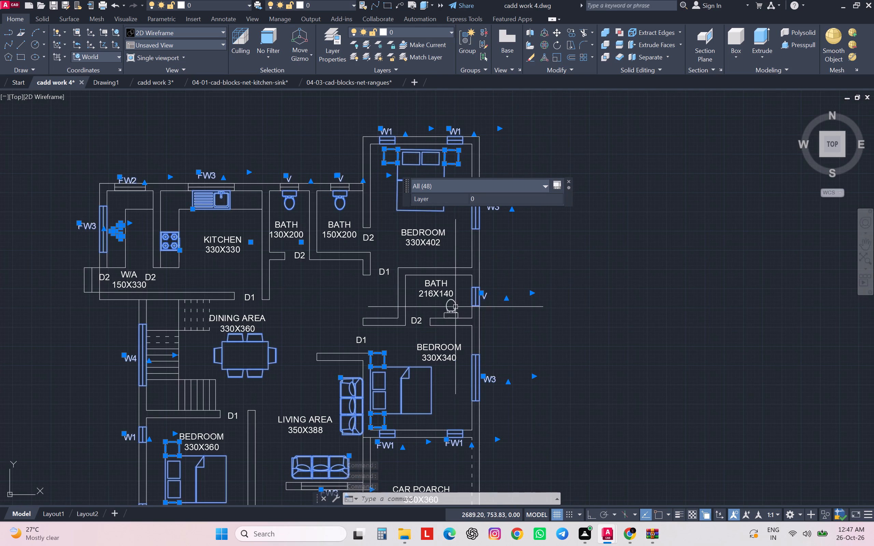
{"action": "left_click", "coordinate": [454, 305]}
{"action": "scroll", "coordinate": [459, 303], "scroll_direction": "down", "scroll_amount": 2}
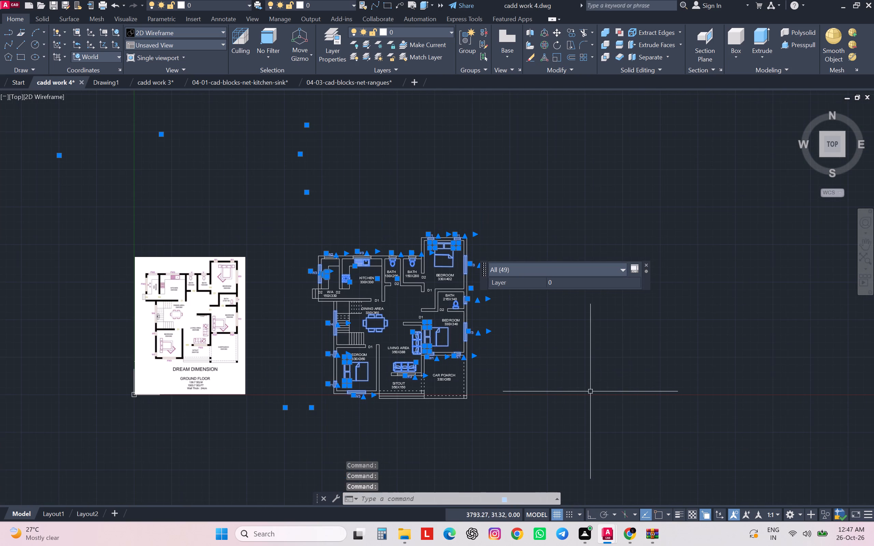
{"action": "scroll", "coordinate": [436, 378], "scroll_direction": "up", "scroll_amount": 1}
{"action": "scroll", "coordinate": [402, 379], "scroll_direction": "up", "scroll_amount": 2}
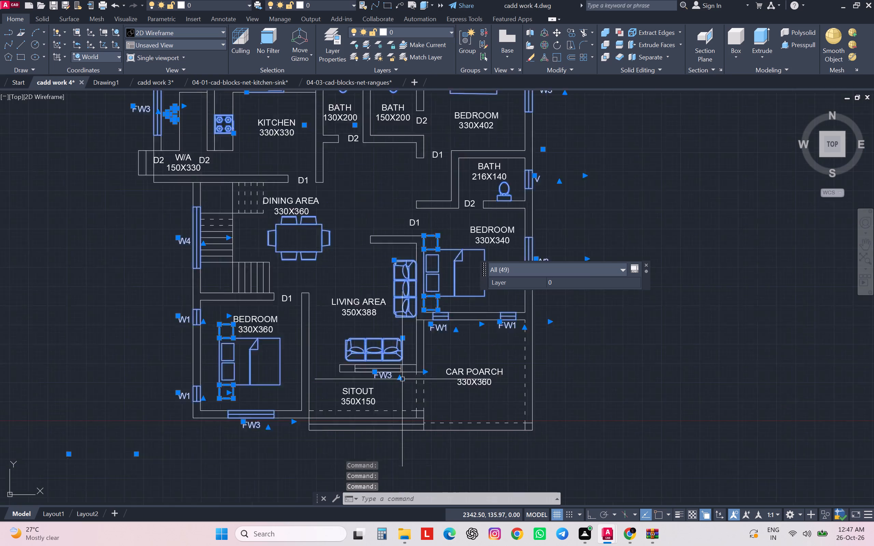
{"action": "left_click", "coordinate": [392, 362]}
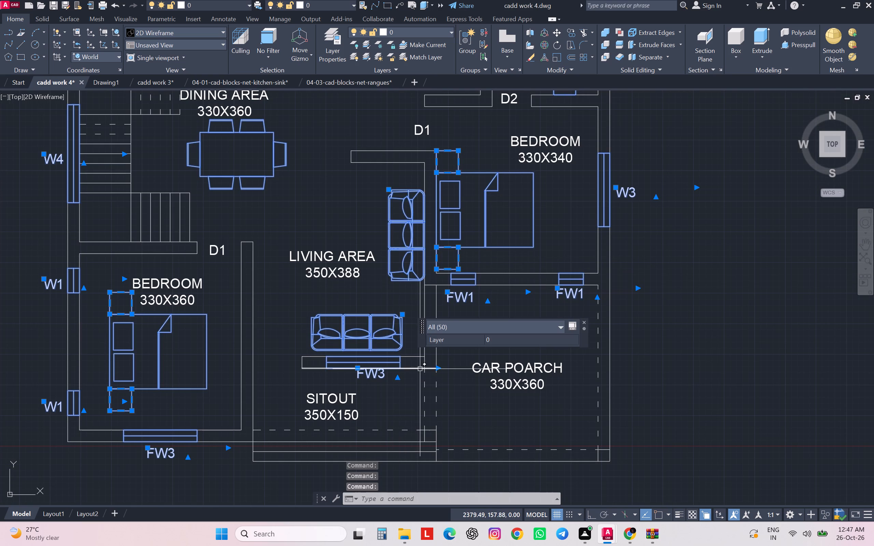
Move the selected furniture, fixtures, windows and window labels to Layer2, and clear the selection.
{"action": "scroll", "coordinate": [420, 369], "scroll_direction": "down", "scroll_amount": 5}
{"action": "scroll", "coordinate": [401, 331], "scroll_direction": "up", "scroll_amount": 2}
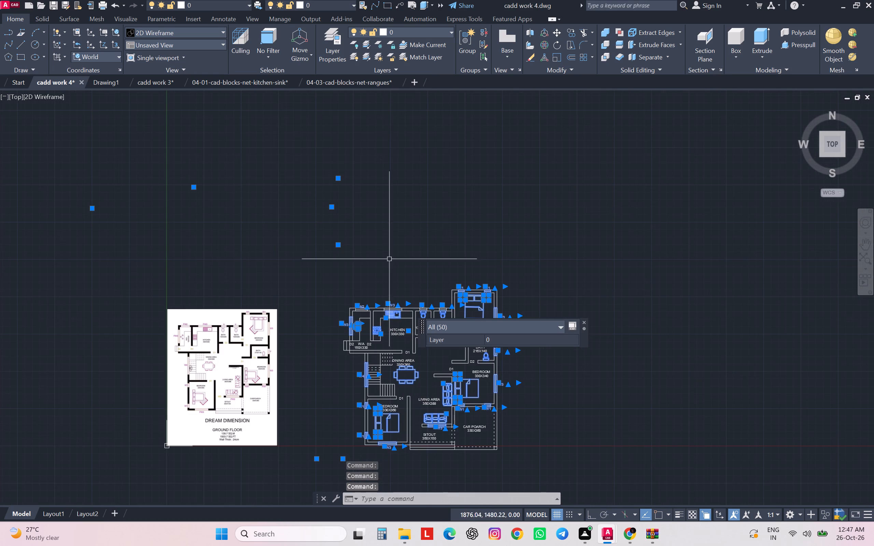
{"action": "left_click", "coordinate": [452, 32]}
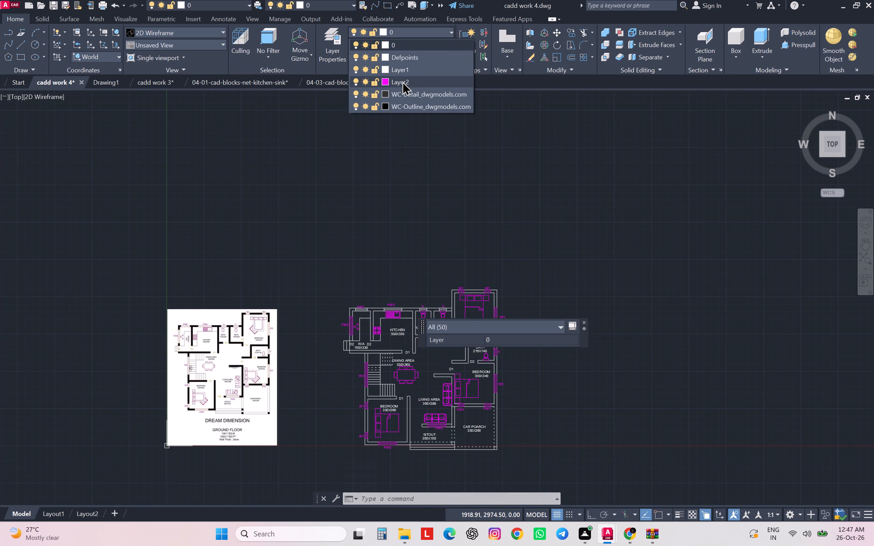
{"action": "left_click", "coordinate": [402, 81]}
{"action": "scroll", "coordinate": [537, 192], "scroll_direction": "down", "scroll_amount": 1}
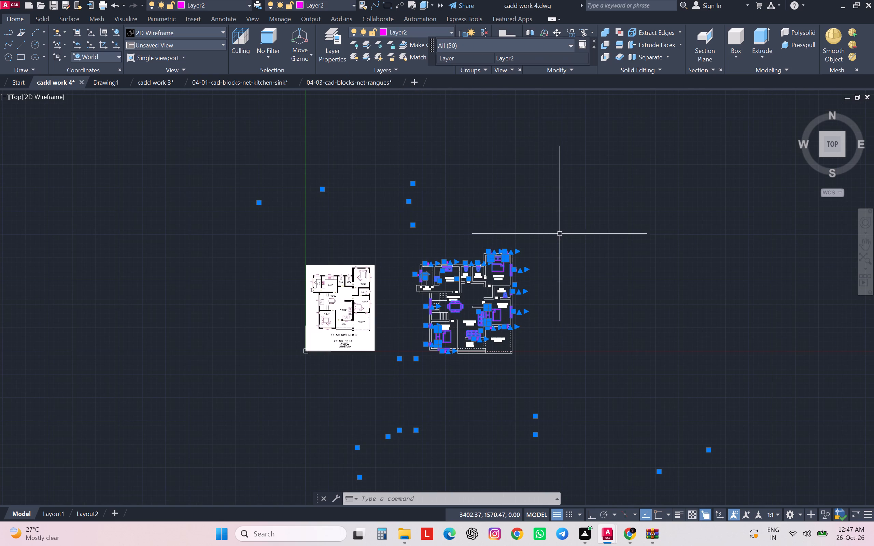
{"action": "key", "text": "Escape"}
{"action": "key", "text": "Escape"}
{"action": "key", "text": "Escape"}
{"action": "key", "text": "Escape"}
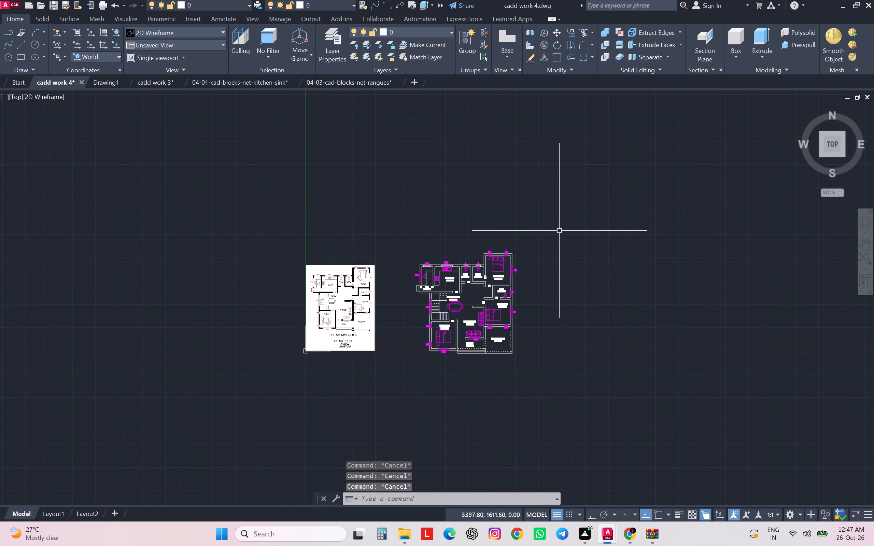
Create a new layer in the layer properties and set its colour to index colour 41.
{"action": "scroll", "coordinate": [372, 321], "scroll_direction": "up", "scroll_amount": 2}
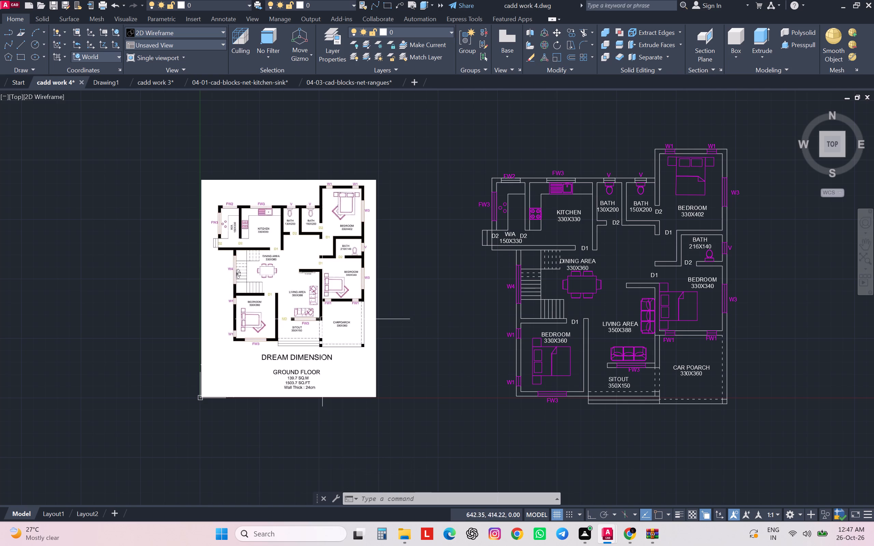
{"action": "scroll", "coordinate": [361, 287], "scroll_direction": "up", "scroll_amount": 6}
{"action": "scroll", "coordinate": [361, 287], "scroll_direction": "down", "scroll_amount": 2}
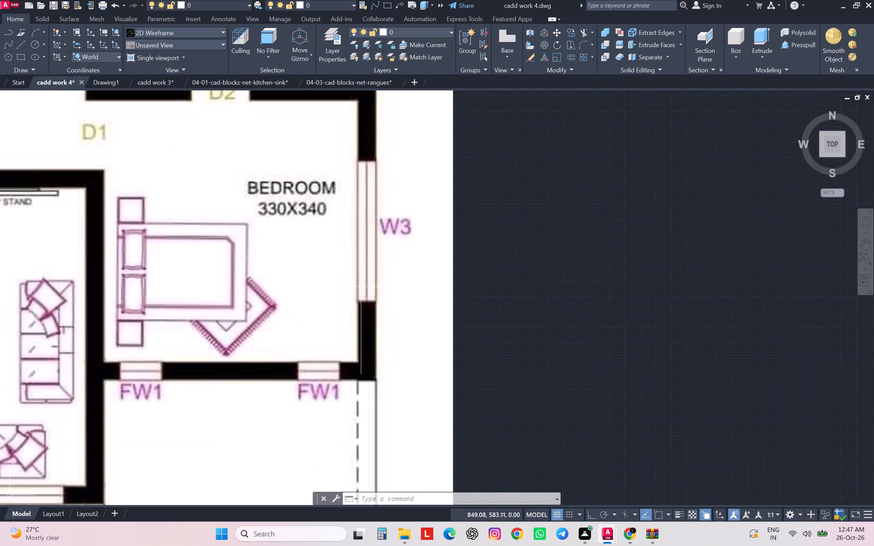
{"action": "scroll", "coordinate": [361, 287], "scroll_direction": "down", "scroll_amount": 2}
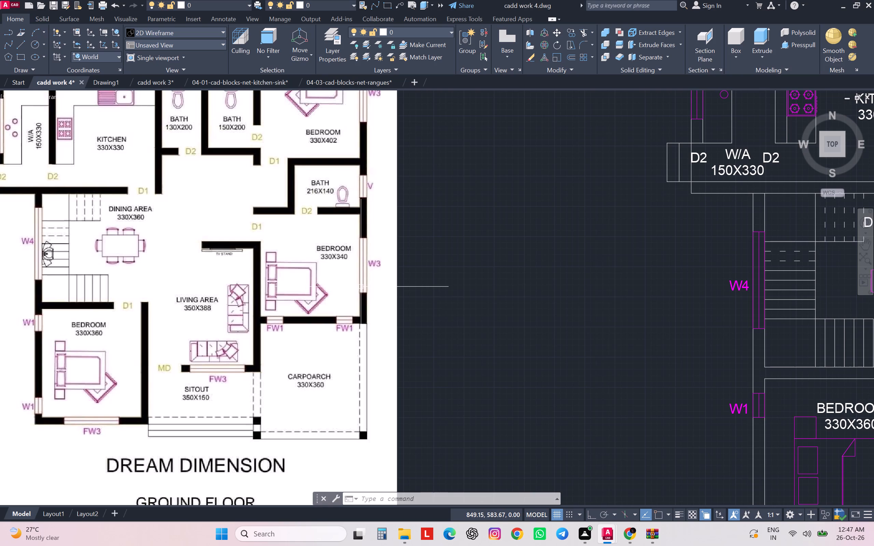
{"action": "left_click", "coordinate": [451, 32]}
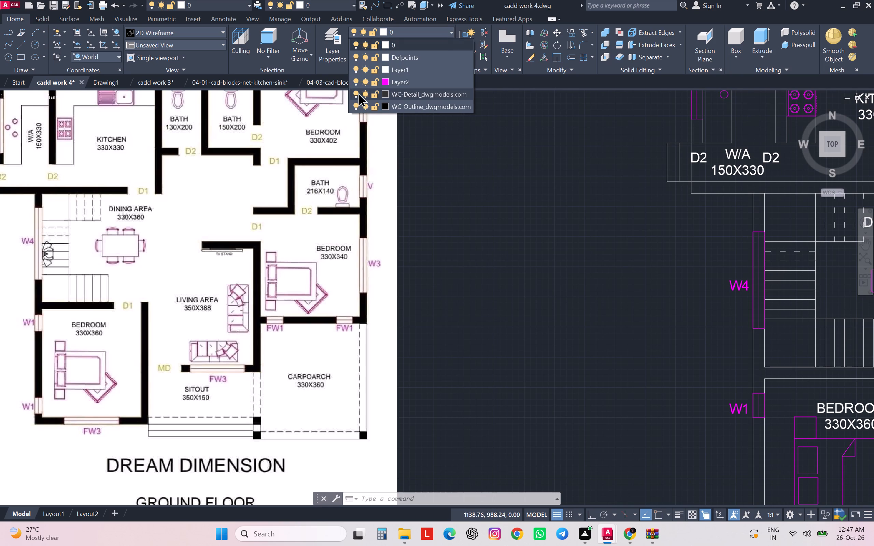
{"action": "left_click", "coordinate": [334, 56]}
{"action": "left_click", "coordinate": [341, 57]}
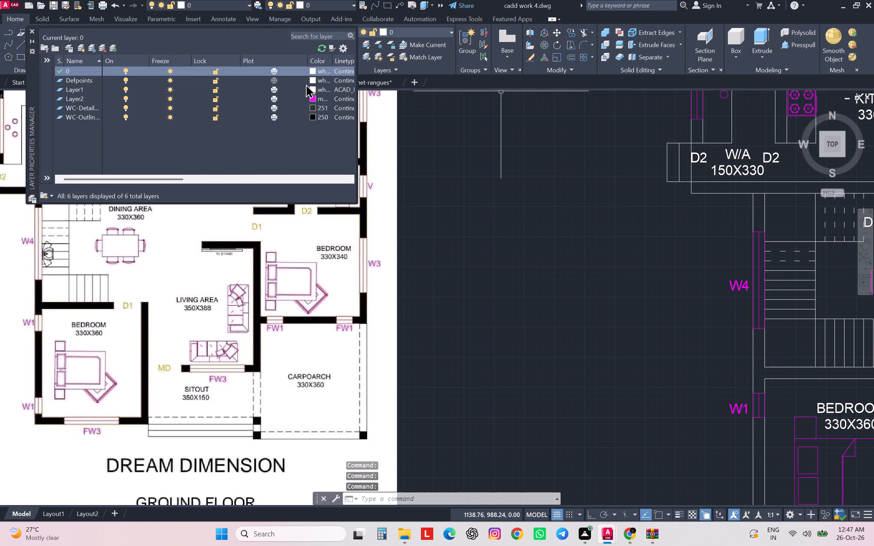
{"action": "left_click", "coordinate": [80, 48]}
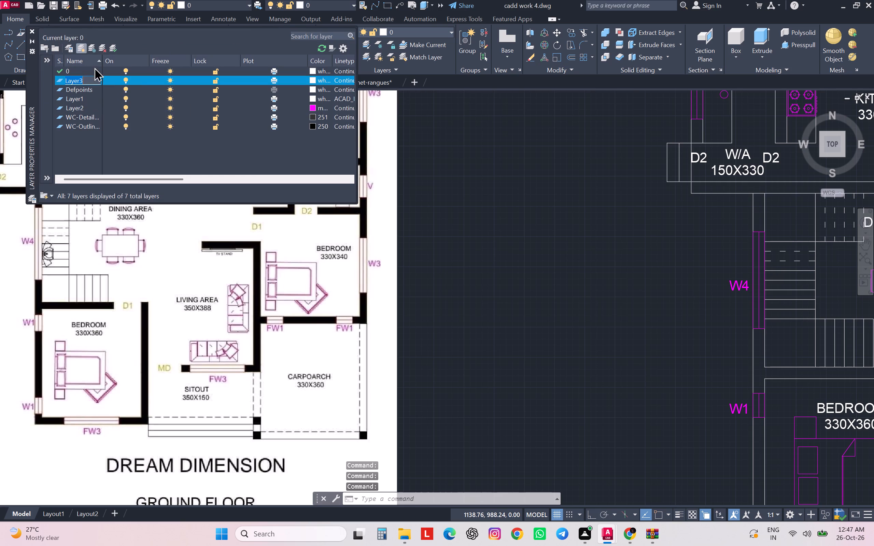
{"action": "left_click", "coordinate": [313, 79]}
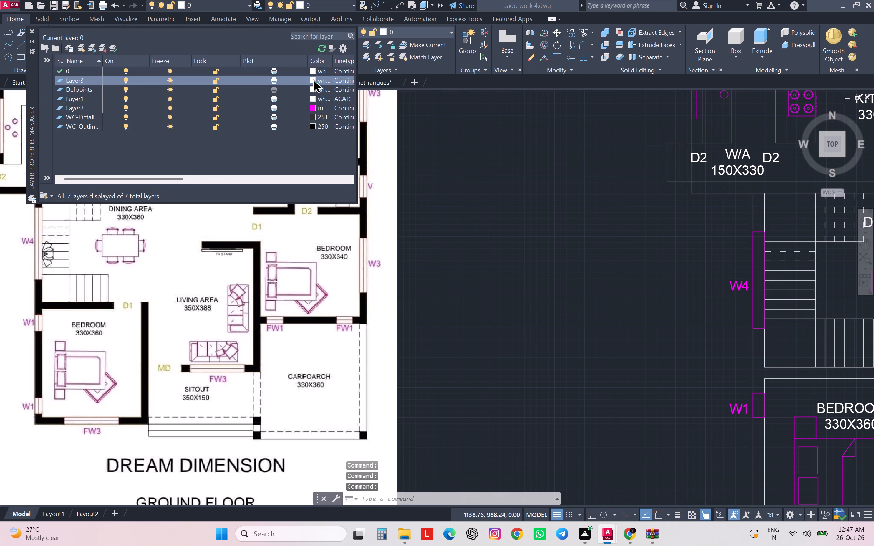
{"action": "left_click", "coordinate": [544, 262]}
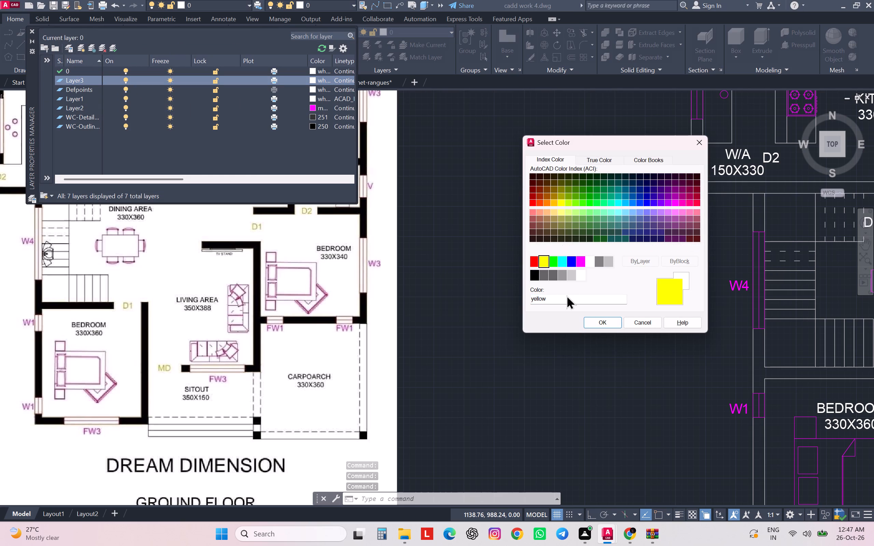
{"action": "left_click", "coordinate": [553, 203]}
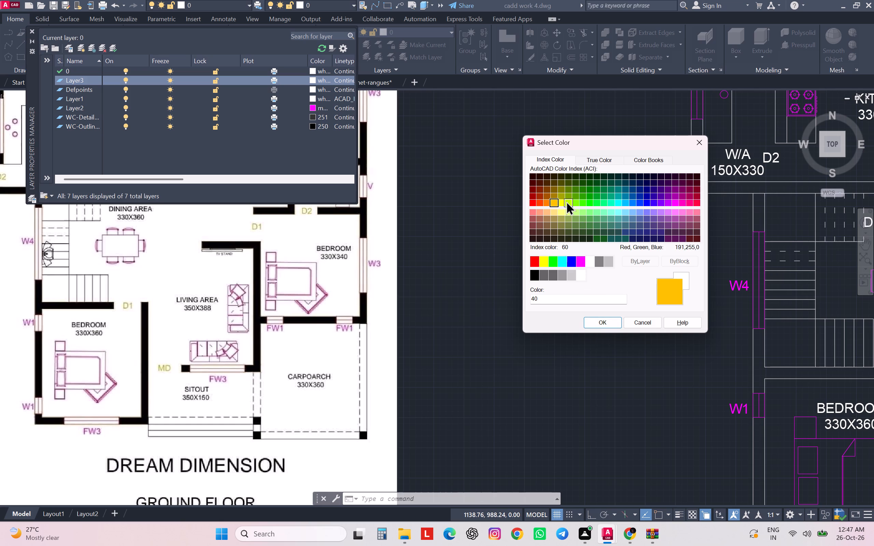
{"action": "left_click", "coordinate": [552, 211]}
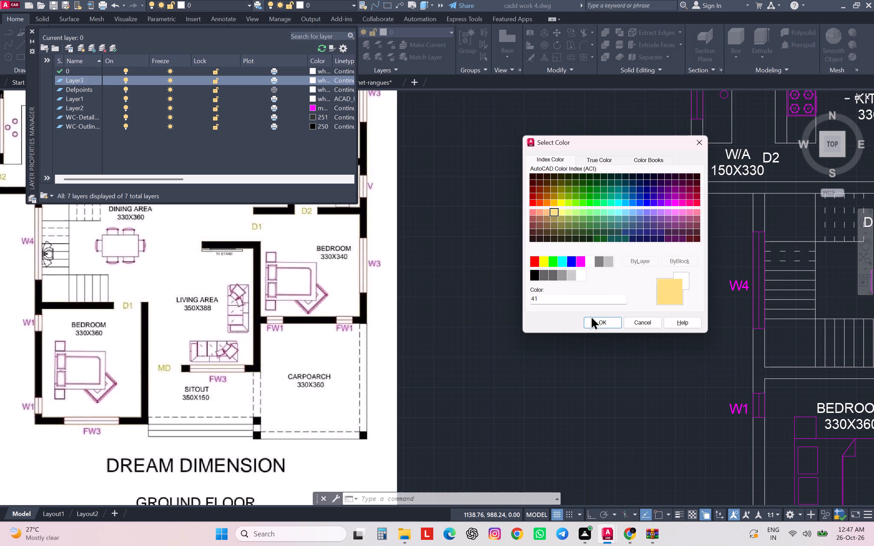
{"action": "left_click", "coordinate": [594, 320]}
Move all the D1 and D2 door labels of the redrawn plan to Layer3, and clear the selection.
{"action": "scroll", "coordinate": [592, 317], "scroll_direction": "down", "scroll_amount": 1}
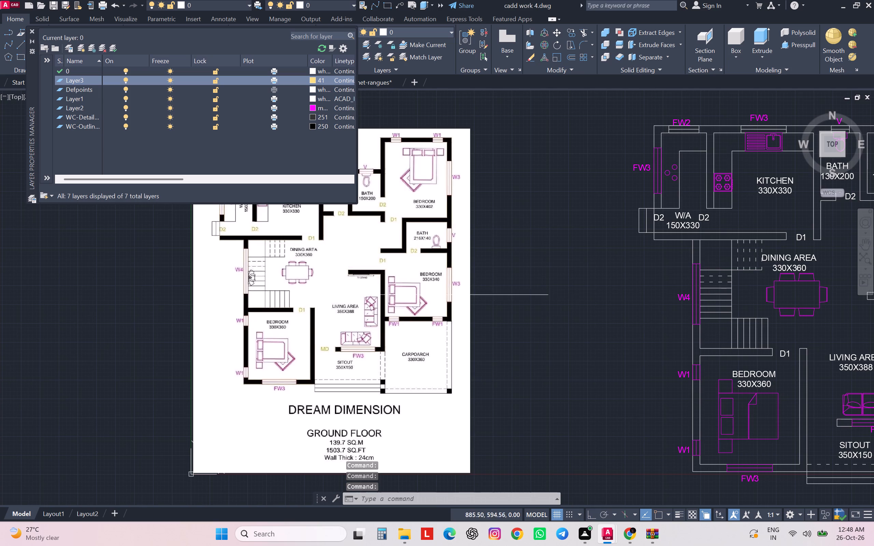
{"action": "scroll", "coordinate": [569, 298], "scroll_direction": "down", "scroll_amount": 2}
{"action": "scroll", "coordinate": [447, 277], "scroll_direction": "up", "scroll_amount": 2}
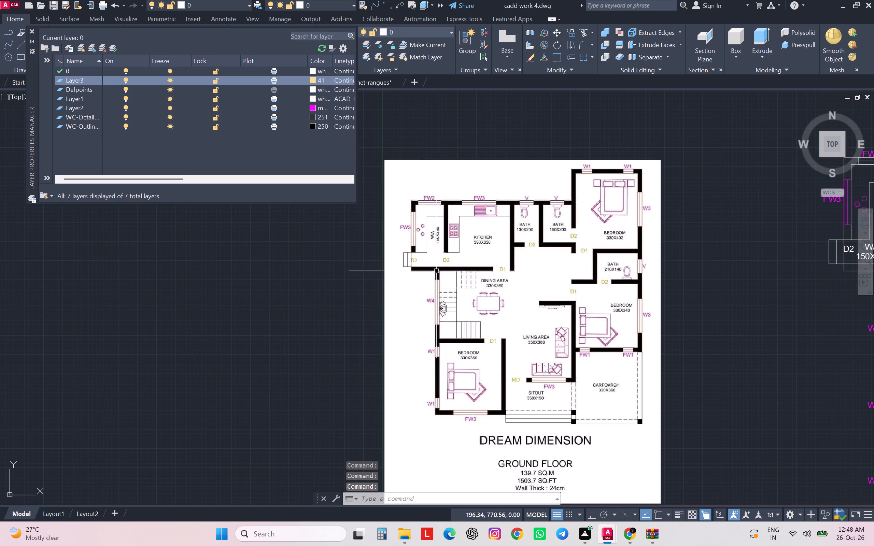
{"action": "scroll", "coordinate": [478, 277], "scroll_direction": "down", "scroll_amount": 2}
{"action": "scroll", "coordinate": [624, 267], "scroll_direction": "up", "scroll_amount": 1}
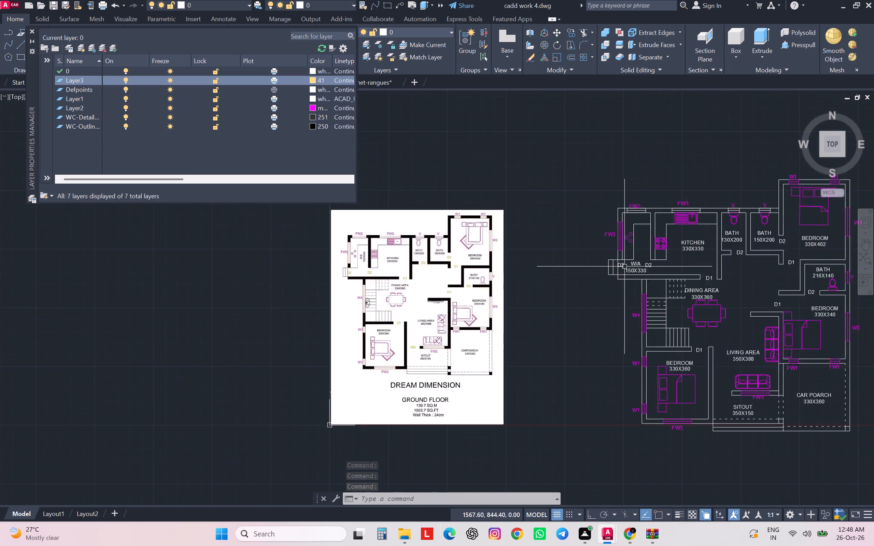
{"action": "scroll", "coordinate": [624, 267], "scroll_direction": "up", "scroll_amount": 1}
{"action": "left_click", "coordinate": [622, 267]}
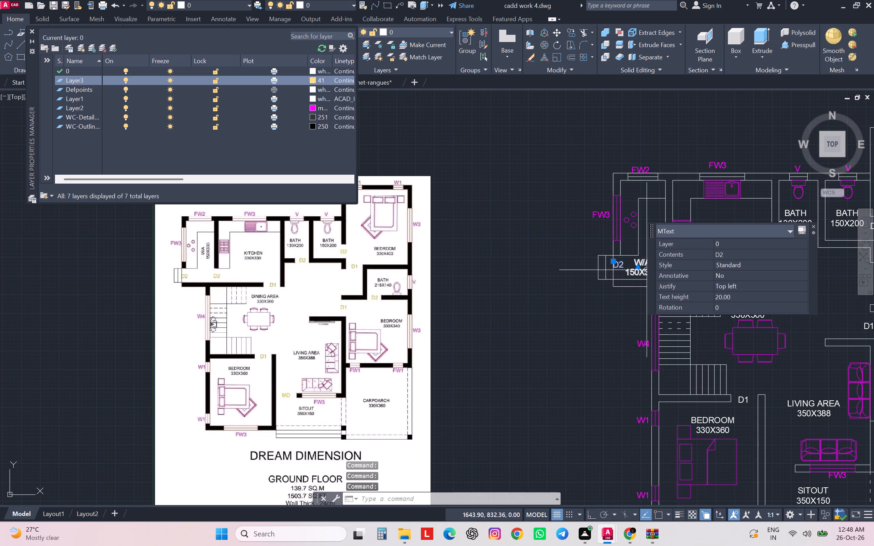
{"action": "left_click", "coordinate": [747, 400]}
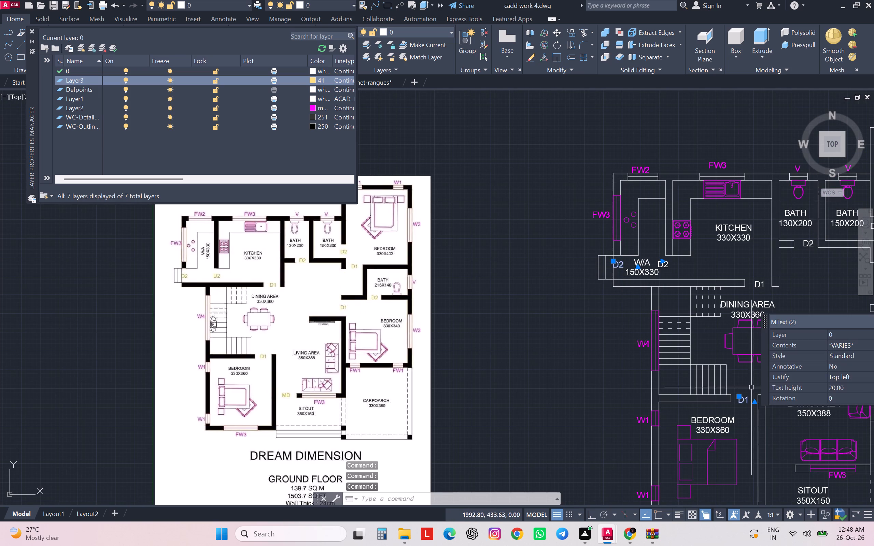
{"action": "left_click", "coordinate": [762, 285]}
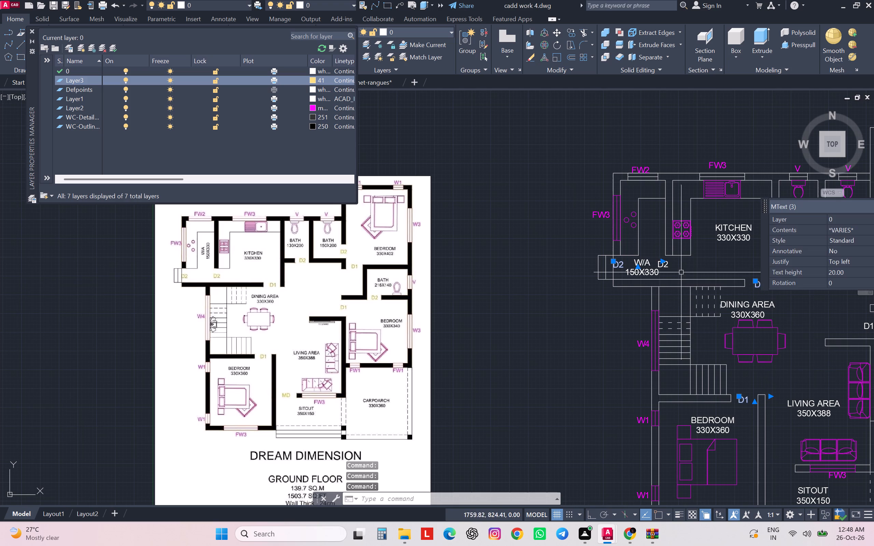
{"action": "left_click", "coordinate": [667, 267]}
{"action": "scroll", "coordinate": [669, 307], "scroll_direction": "down", "scroll_amount": 2}
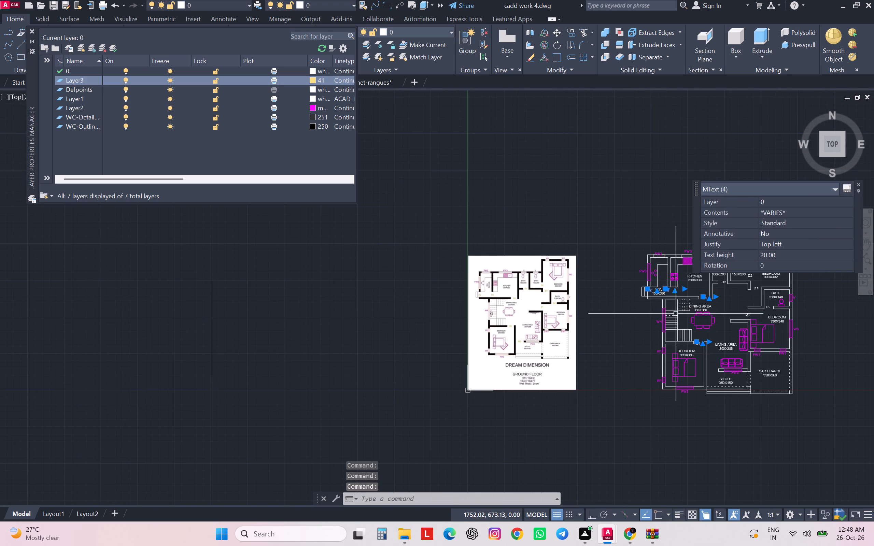
{"action": "middle_click_drag", "start_coordinate": [676, 314], "coordinate": [539, 311]}
{"action": "scroll", "coordinate": [610, 274], "scroll_direction": "up", "scroll_amount": 2}
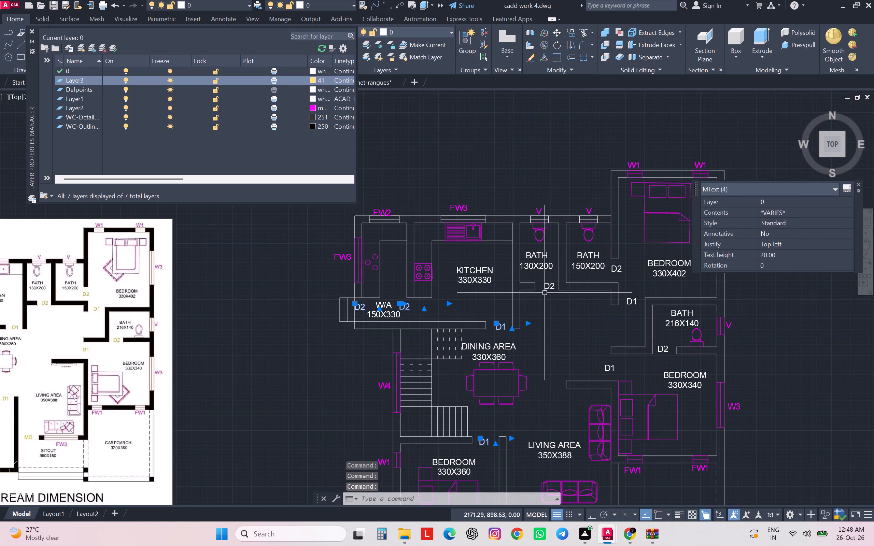
{"action": "left_click", "coordinate": [544, 289]}
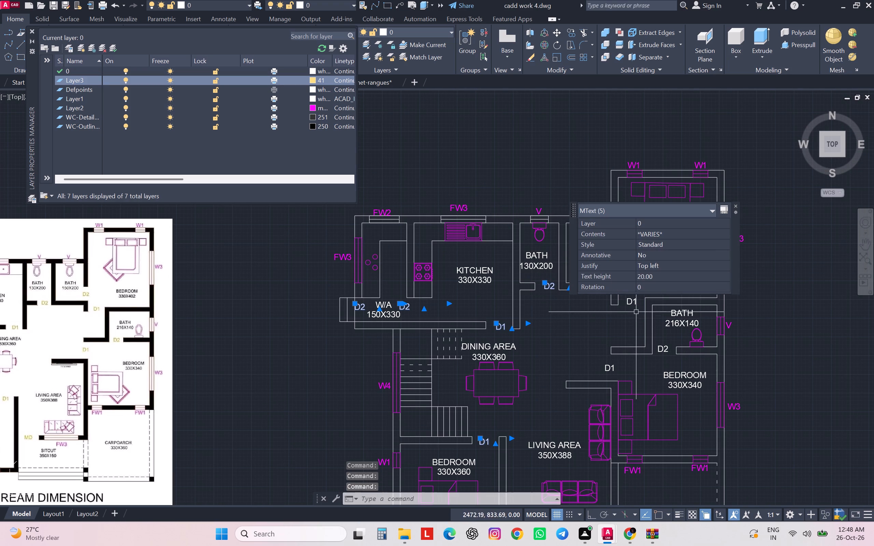
{"action": "left_click", "coordinate": [634, 304]}
{"action": "left_click", "coordinate": [662, 349]}
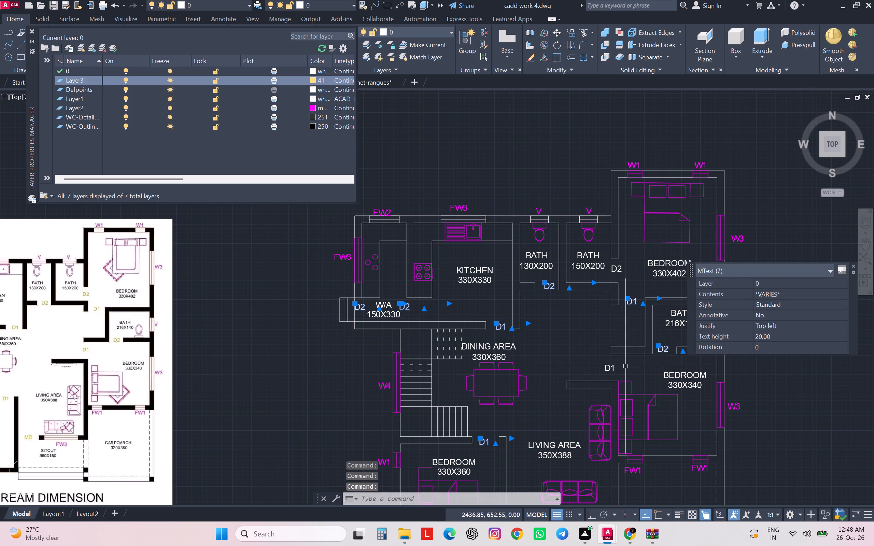
{"action": "left_click", "coordinate": [612, 370]}
{"action": "left_click", "coordinate": [615, 270]}
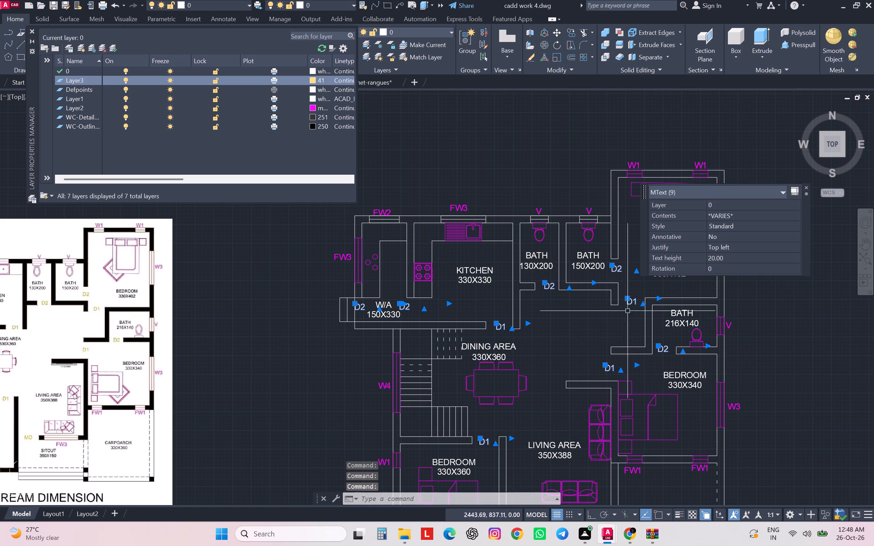
{"action": "middle_click_drag", "start_coordinate": [617, 400], "coordinate": [645, 330]}
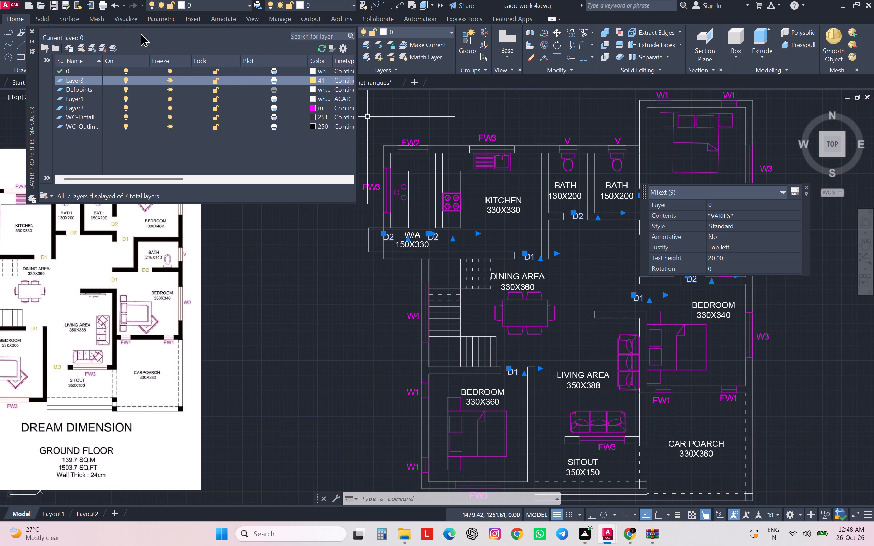
{"action": "left_click", "coordinate": [30, 31]}
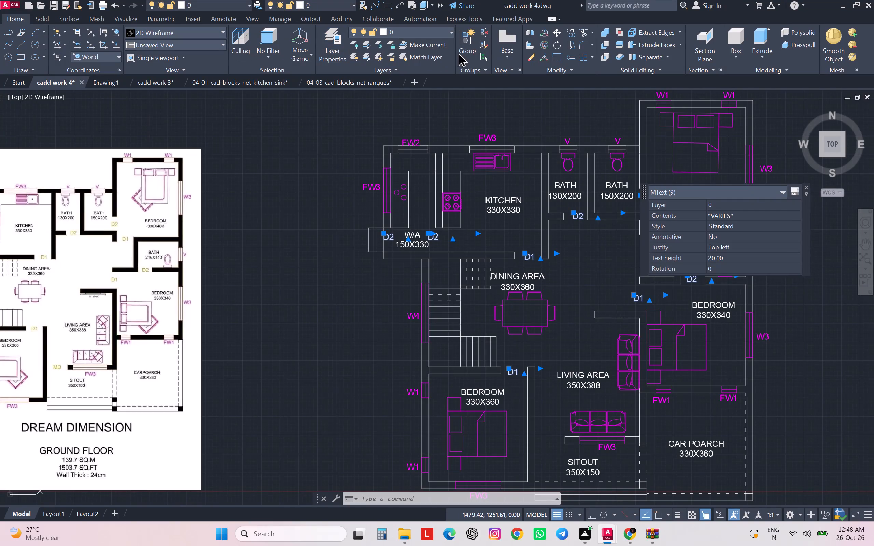
{"action": "left_click", "coordinate": [451, 33]}
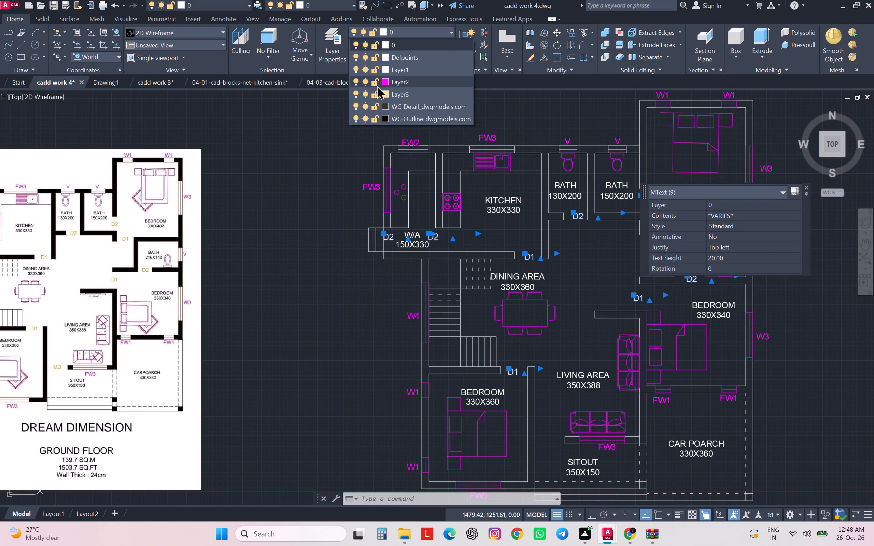
{"action": "left_click", "coordinate": [409, 93]}
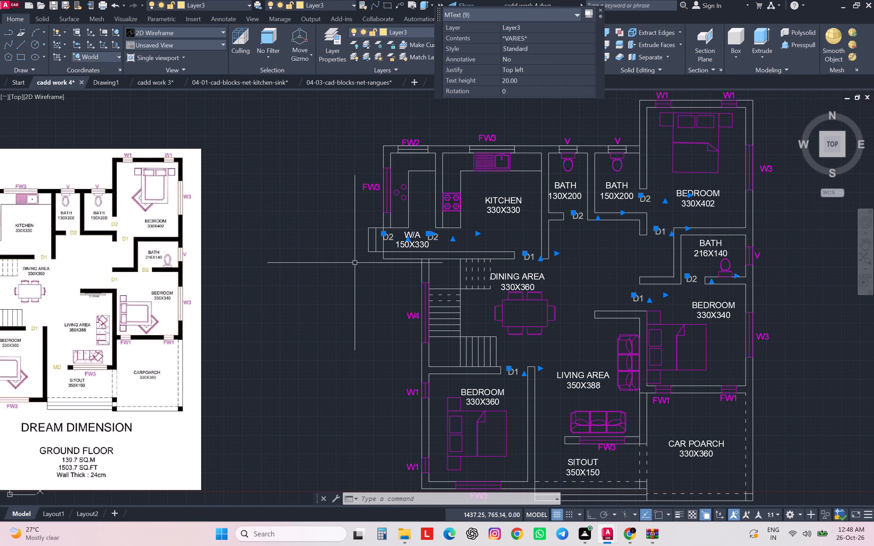
{"action": "key", "text": "Escape"}
{"action": "key", "text": "Escape"}
{"action": "key", "text": "Escape"}
{"action": "key", "text": "Escape"}
{"action": "key", "text": "Escape"}
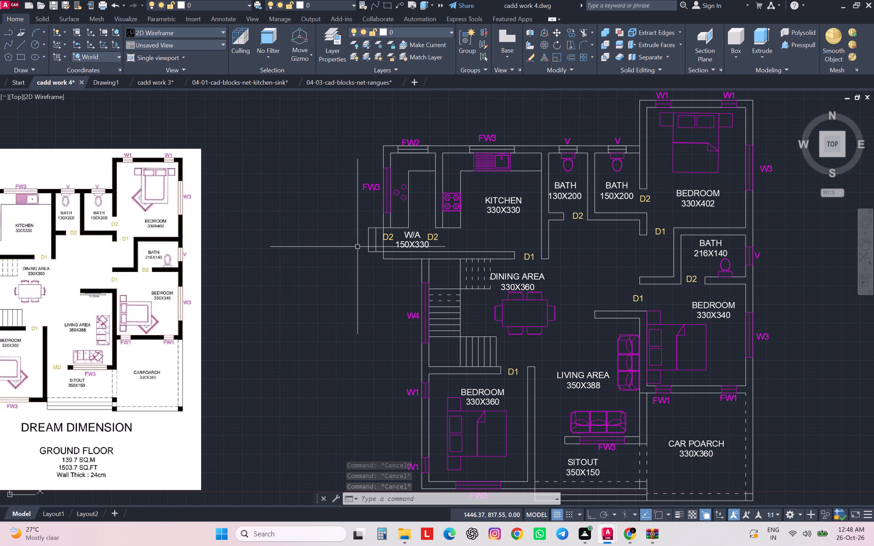
Copy the D1 label at the 330X360 bedroom's door to the empty space outside the wall between windows W4 and W1.
{"action": "scroll", "coordinate": [358, 245], "scroll_direction": "down", "scroll_amount": 1}
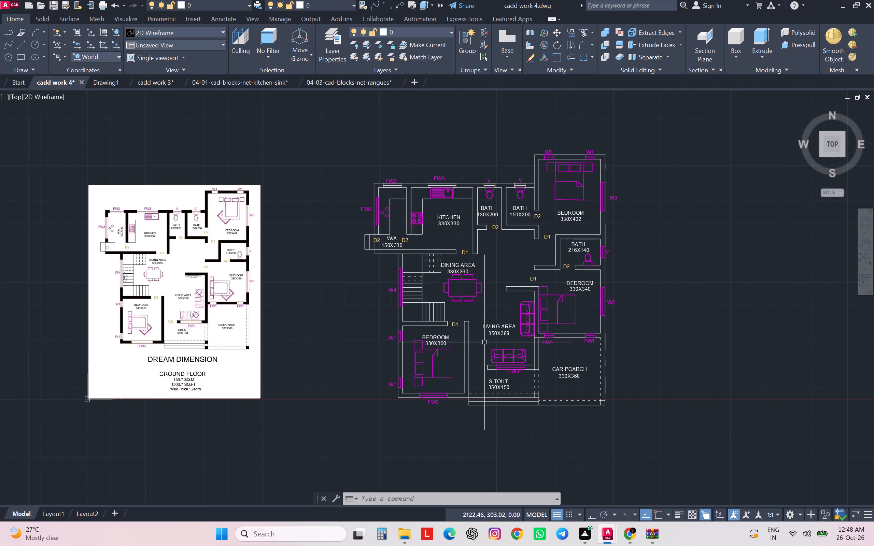
{"action": "scroll", "coordinate": [480, 354], "scroll_direction": "up", "scroll_amount": 2}
{"action": "double_click", "coordinate": [423, 282]}
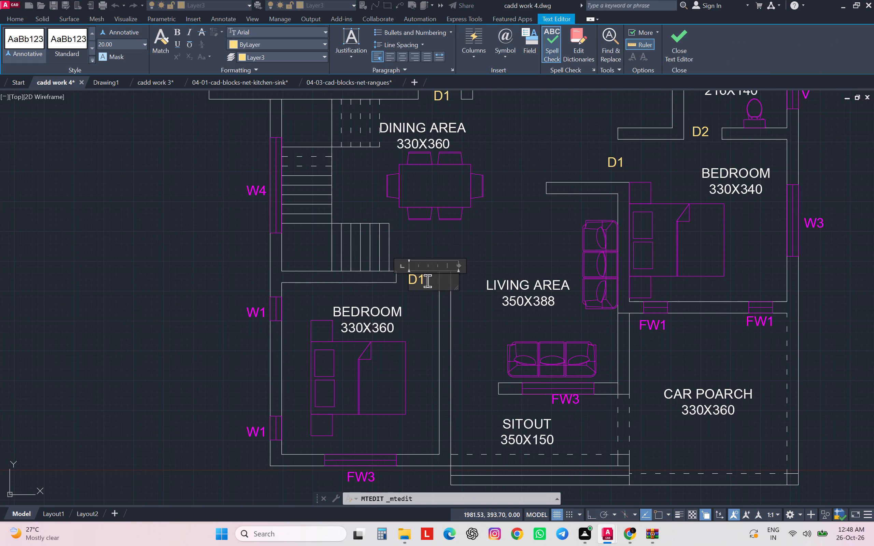
{"action": "key", "text": "Escape"}
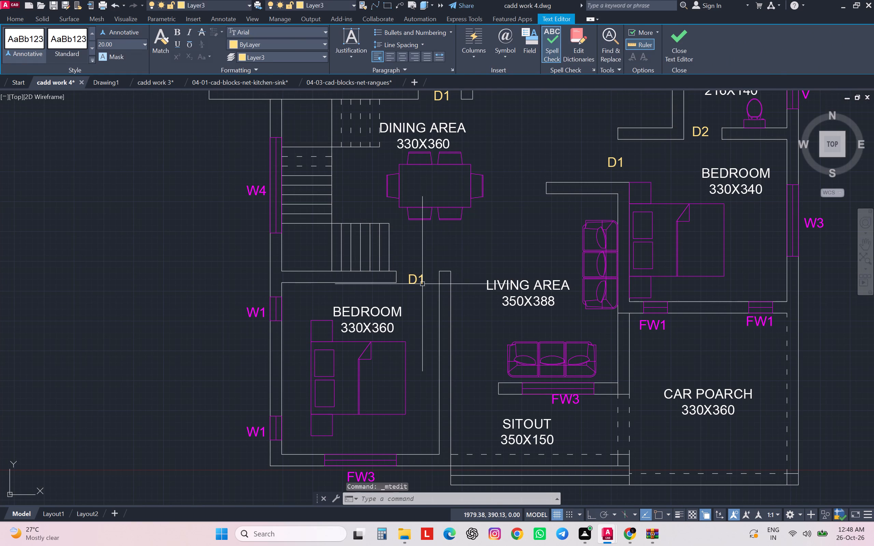
{"action": "left_click", "coordinate": [422, 282]}
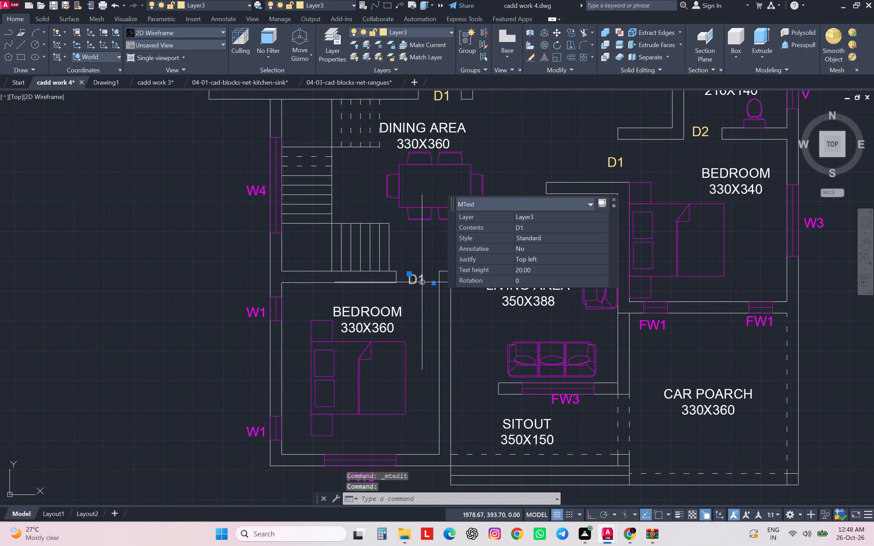
{"action": "type", "text": "CO"}
{"action": "key", "text": "Return"}
{"action": "left_click", "coordinate": [422, 282]}
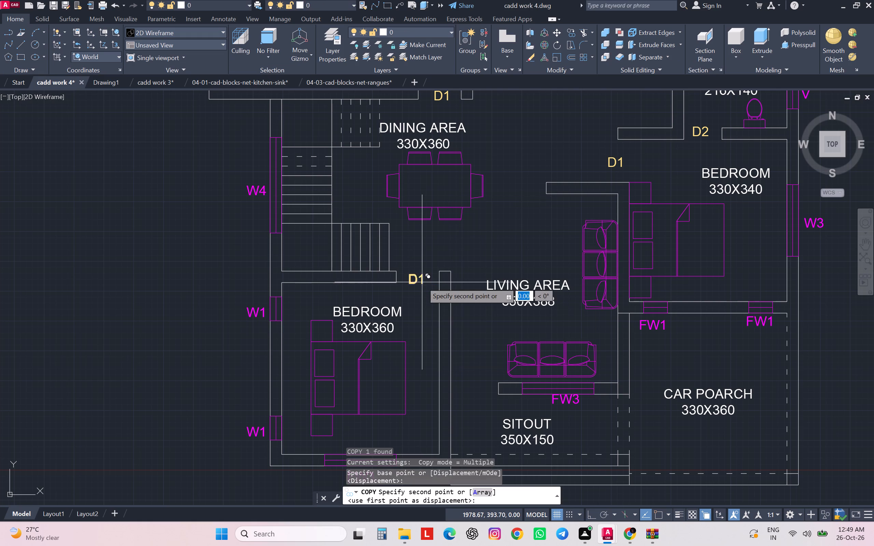
{"action": "left_click", "coordinate": [231, 286]}
{"action": "key", "text": "Escape"}
Change the text of the copied D1 label outside the wall to MD.
{"action": "double_click", "coordinate": [232, 286]}
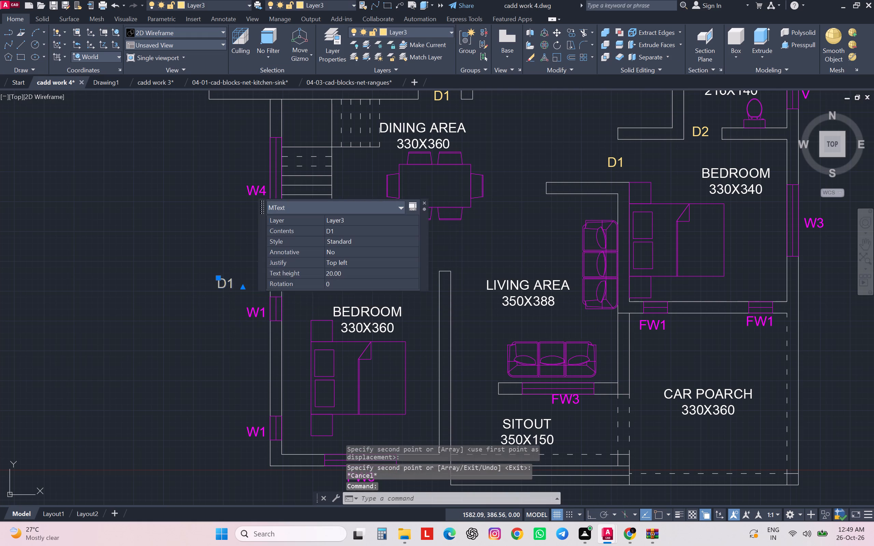
{"action": "left_click_drag", "start_coordinate": [239, 285], "coordinate": [209, 285]}
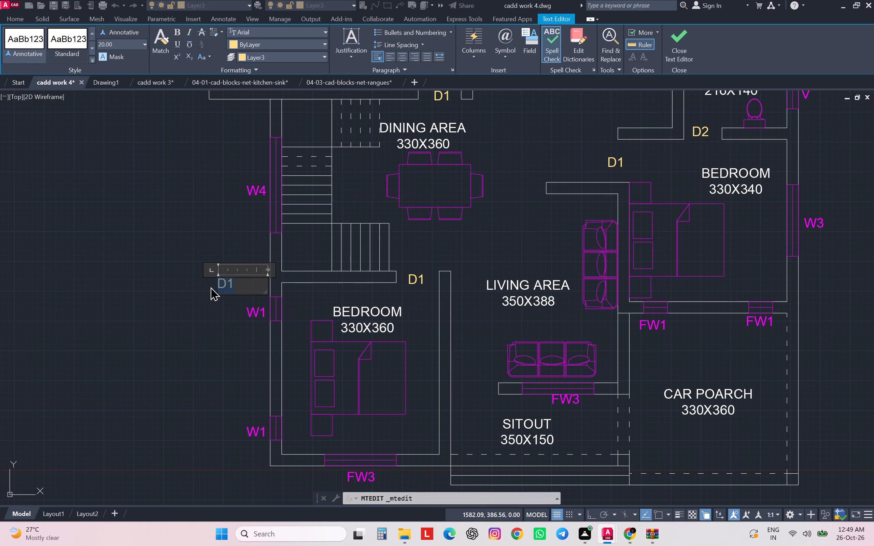
{"action": "key", "text": "m"}
{"action": "key", "text": "d"}
{"action": "left_click", "coordinate": [211, 310]}
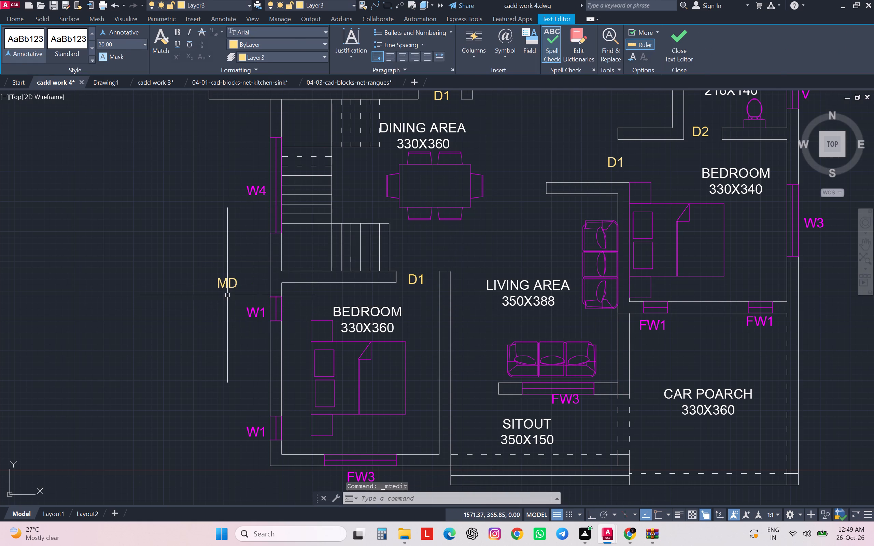
Move the MD label into the main door opening beside the FW3 wall above the sitout, and clear the selection.
{"action": "left_click", "coordinate": [235, 279]}
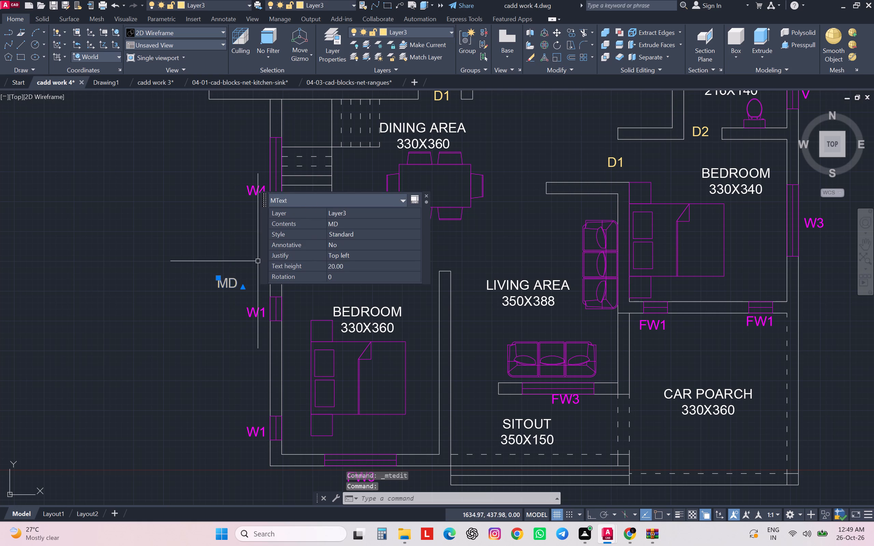
{"action": "left_click", "coordinate": [219, 278]}
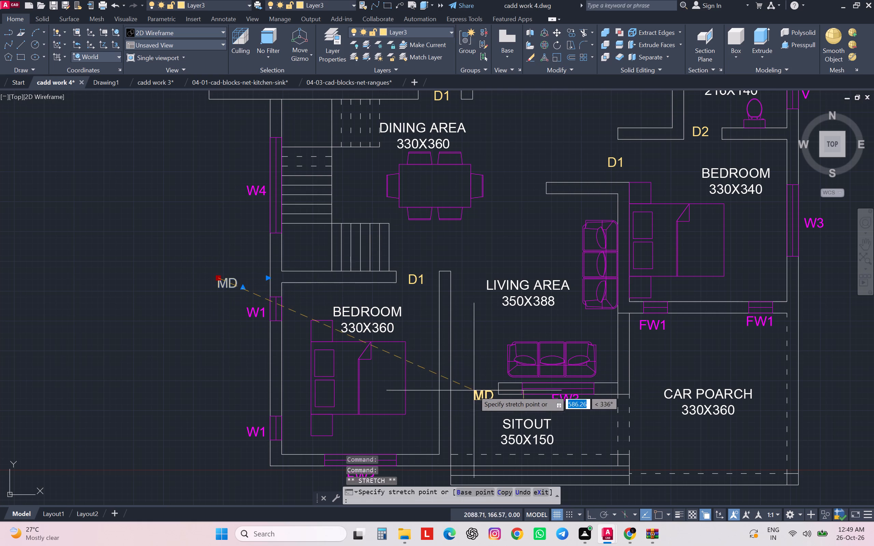
{"action": "left_click", "coordinate": [464, 386]}
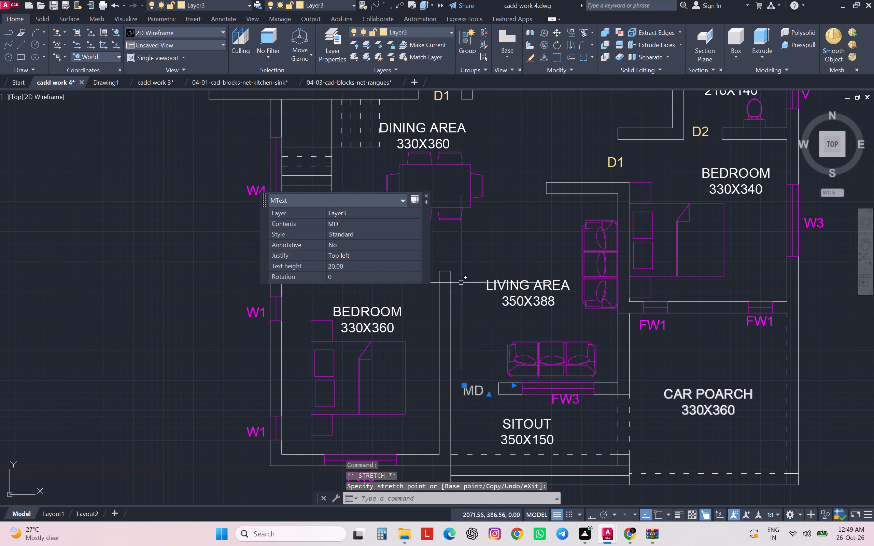
{"action": "key", "text": "Escape"}
{"action": "key", "text": "Escape"}
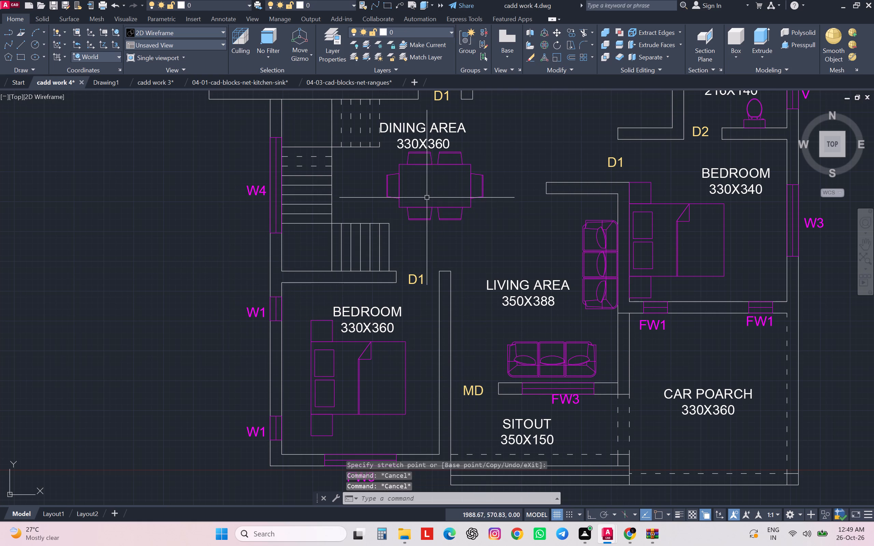
{"action": "key", "text": "Escape"}
{"action": "key", "text": "Escape"}
Start a hatch with the SOLID pattern and fill the walls around the W/A, the kitchen and the 130X200 and 150X200 baths.
{"action": "scroll", "coordinate": [530, 304], "scroll_direction": "down", "scroll_amount": 1}
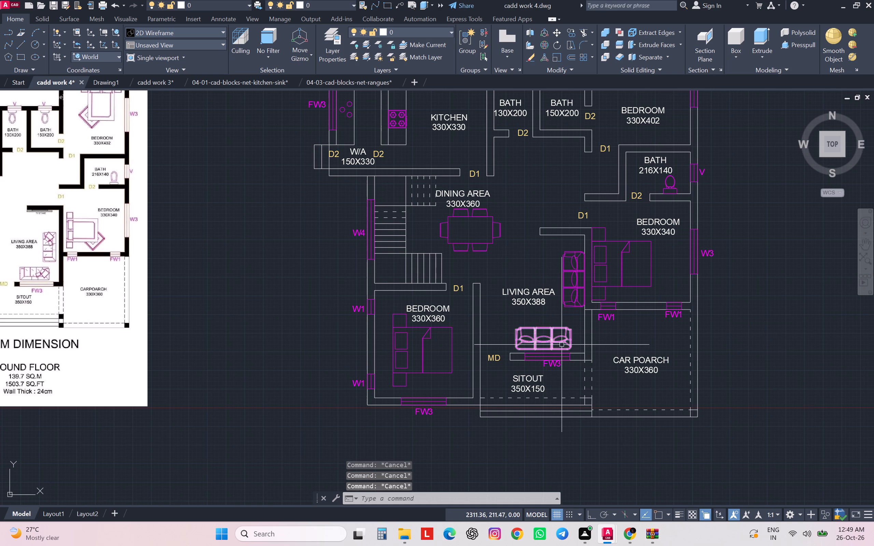
{"action": "scroll", "coordinate": [562, 345], "scroll_direction": "down", "scroll_amount": 2}
{"action": "key", "text": "h"}
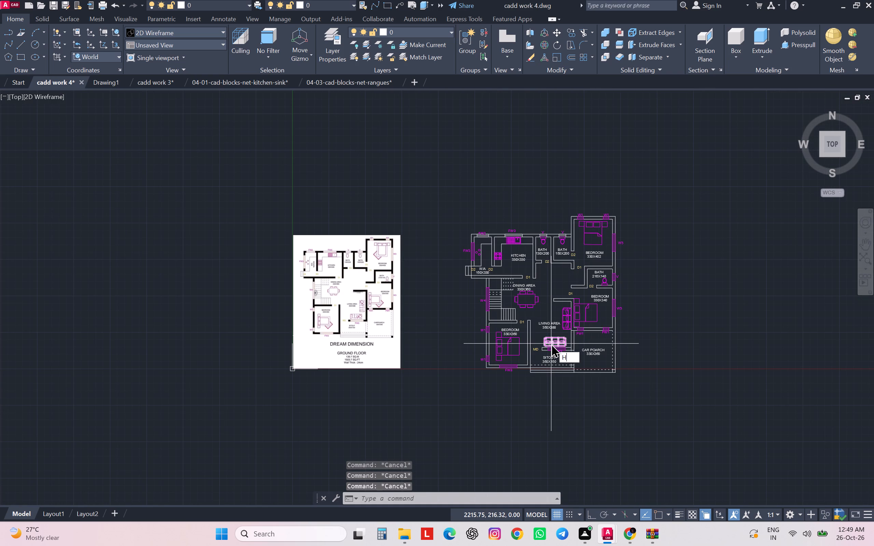
{"action": "key", "text": "a"}
{"action": "key", "text": "Return"}
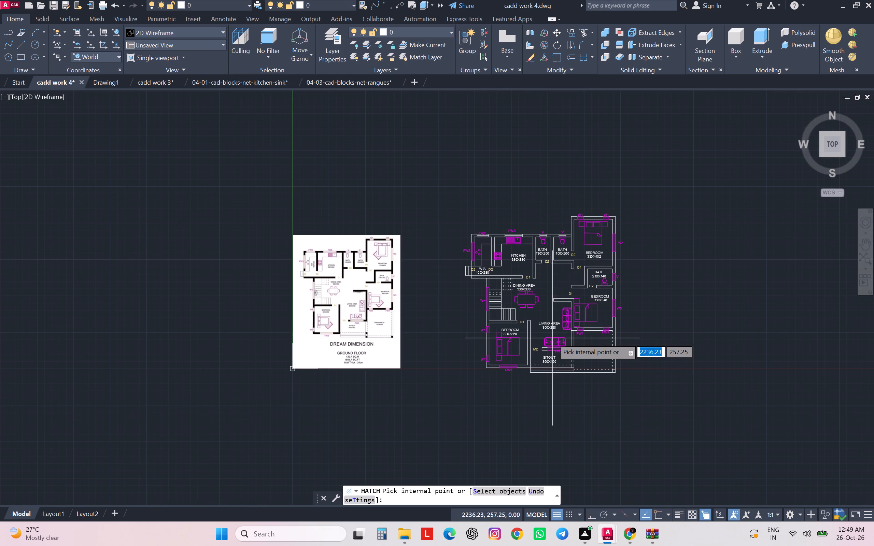
{"action": "left_click", "coordinate": [107, 50]}
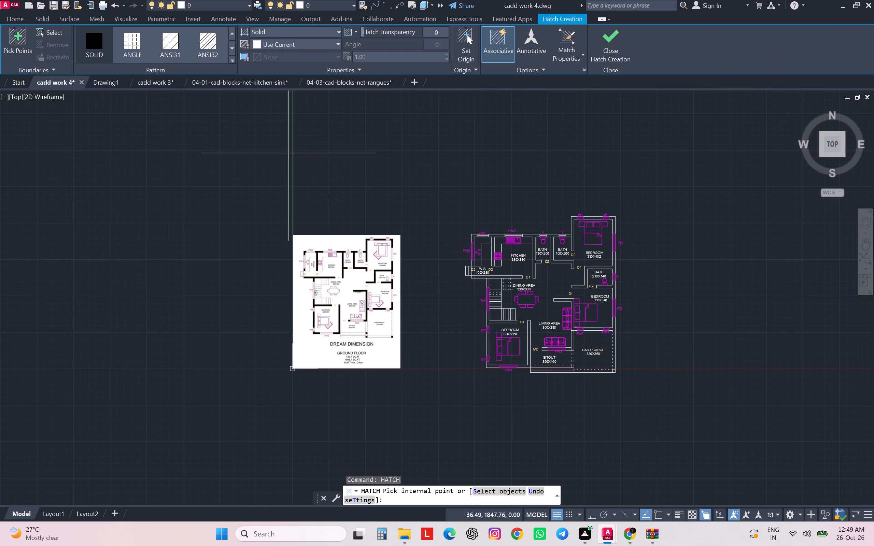
{"action": "scroll", "coordinate": [513, 247], "scroll_direction": "up", "scroll_amount": 2}
{"action": "scroll", "coordinate": [483, 241], "scroll_direction": "up", "scroll_amount": 1}
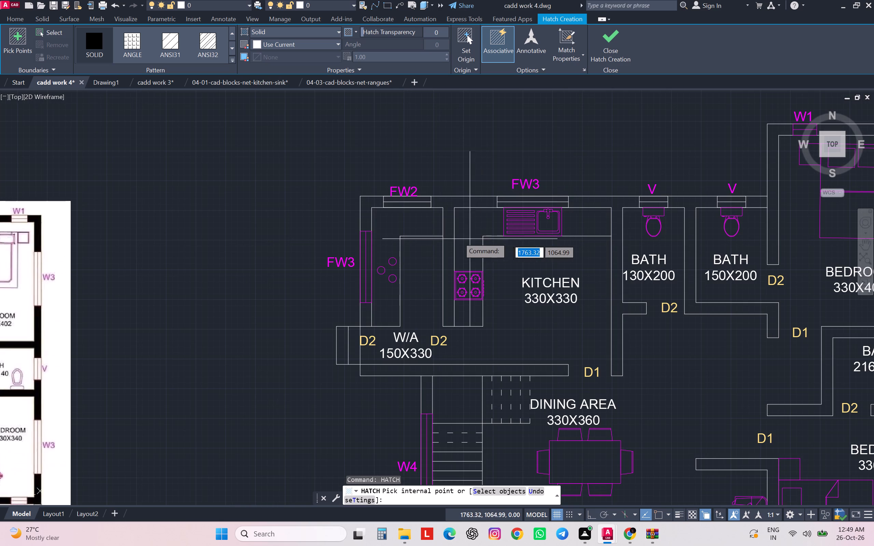
{"action": "left_click", "coordinate": [370, 205]}
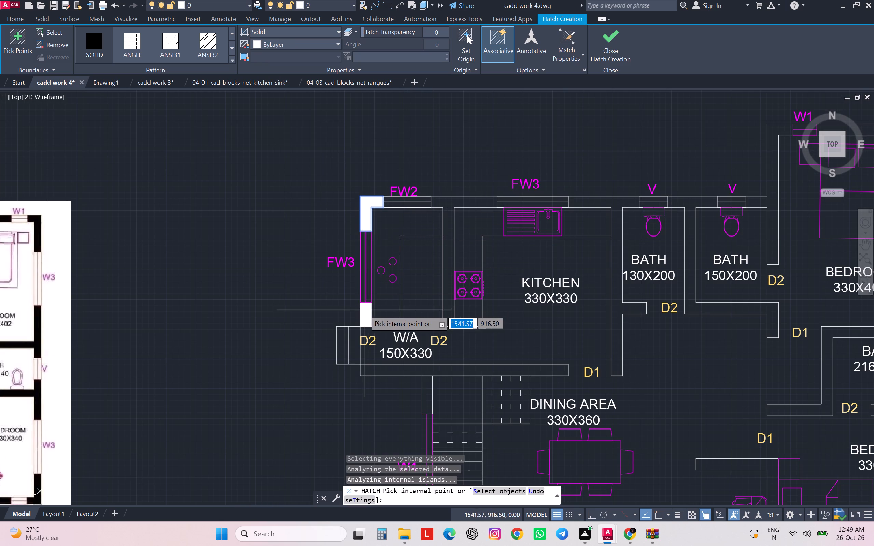
{"action": "left_click", "coordinate": [364, 310]}
{"action": "left_click", "coordinate": [447, 202]}
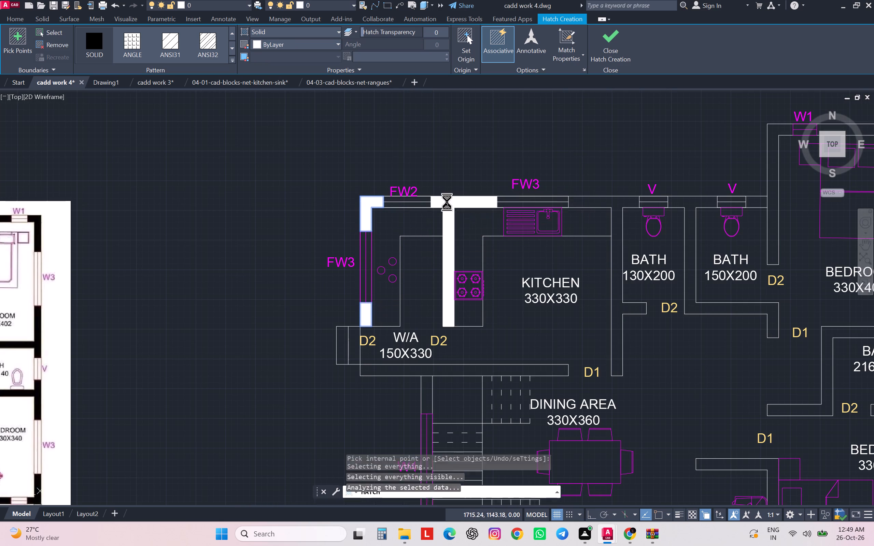
{"action": "left_click", "coordinate": [594, 202]}
{"action": "left_click", "coordinate": [685, 203]}
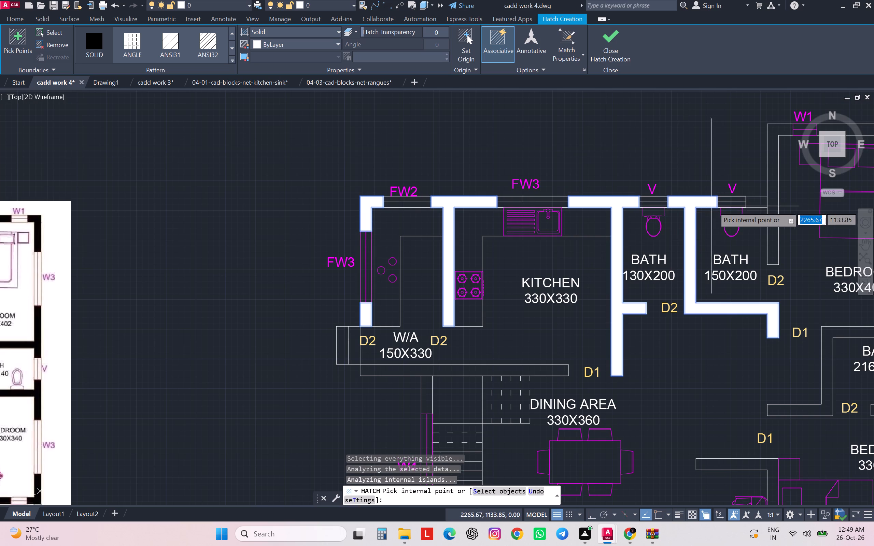
Add the wall segments around the 330X402 bedroom and the 216X140 bath to the solid hatch.
{"action": "middle_click_drag", "start_coordinate": [762, 202], "coordinate": [590, 241]}
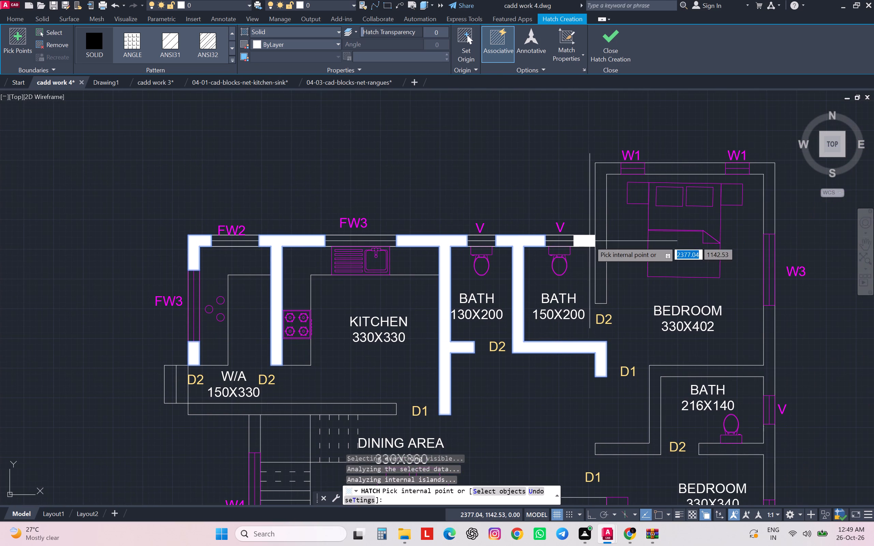
{"action": "left_click", "coordinate": [590, 242]}
{"action": "left_click", "coordinate": [602, 243]}
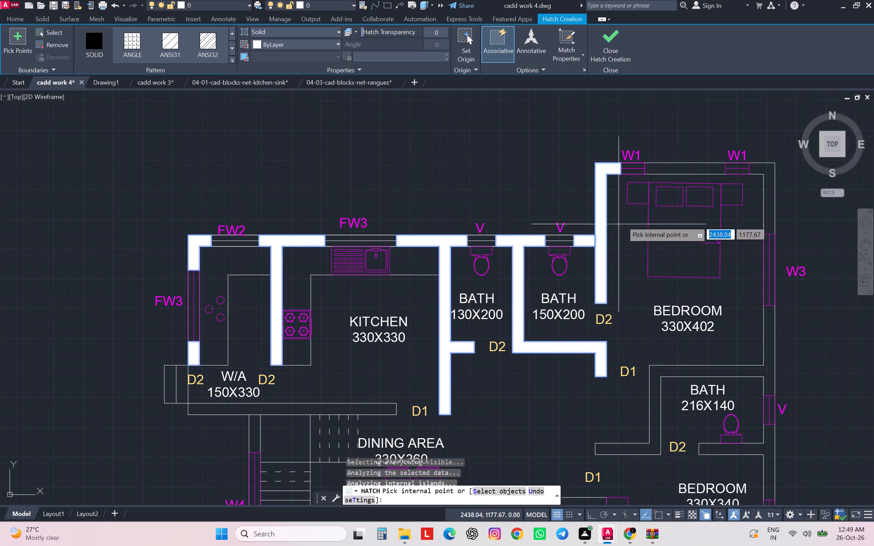
{"action": "left_click", "coordinate": [676, 172]}
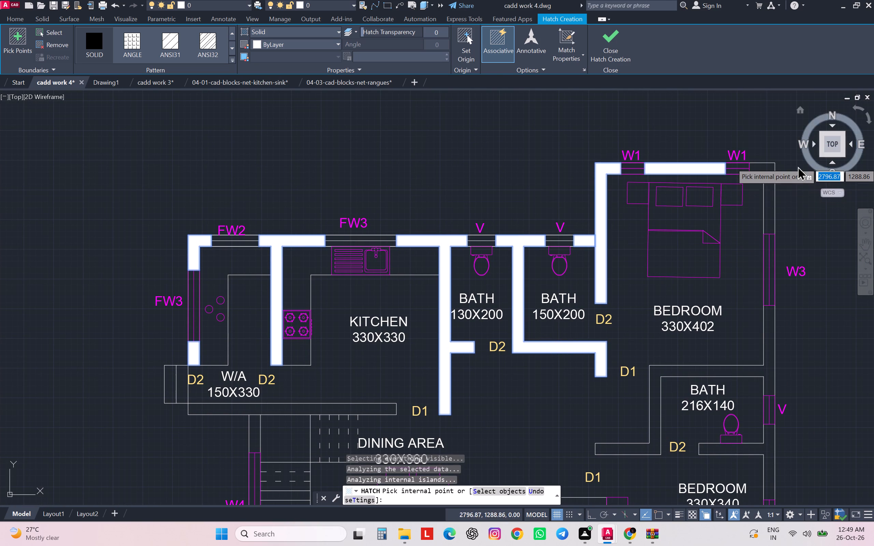
{"action": "left_click", "coordinate": [770, 172]}
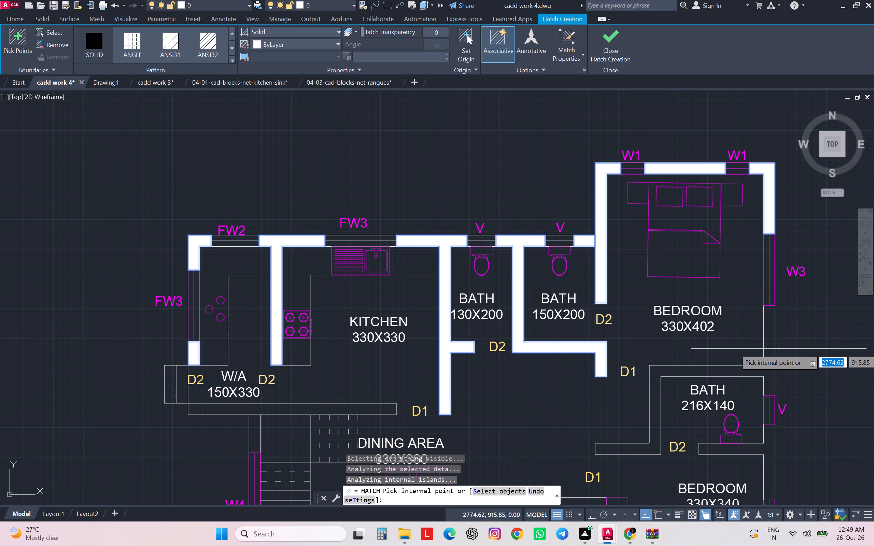
{"action": "left_click", "coordinate": [770, 355]}
{"action": "scroll", "coordinate": [734, 277], "scroll_direction": "down", "scroll_amount": 2}
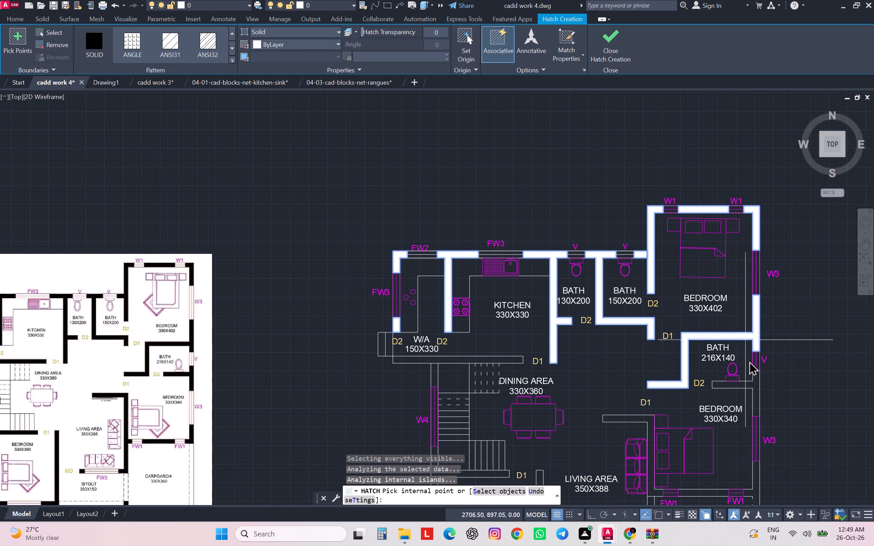
{"action": "left_click", "coordinate": [757, 390]}
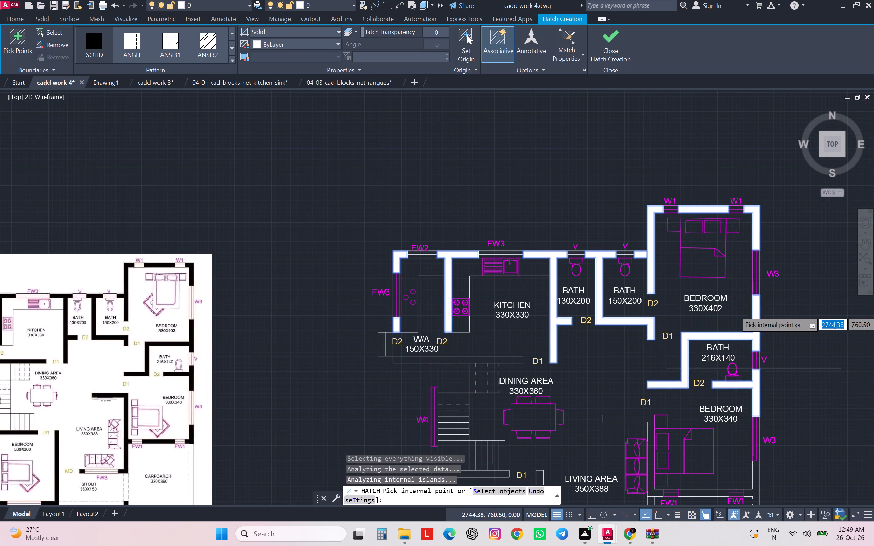
Fill the living area's walls beside the 330X340 bedroom, the wall between the FW1 windows, and the wall pieces beside the sitout's FW3 window.
{"action": "scroll", "coordinate": [747, 300], "scroll_direction": "down", "scroll_amount": 4}
{"action": "scroll", "coordinate": [748, 361], "scroll_direction": "up", "scroll_amount": 2}
{"action": "scroll", "coordinate": [744, 279], "scroll_direction": "up", "scroll_amount": 2}
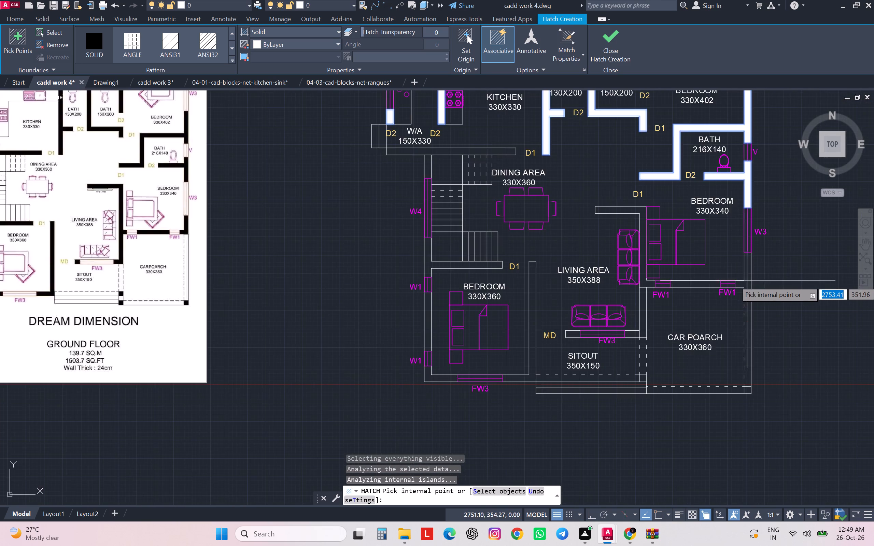
{"action": "scroll", "coordinate": [748, 281], "scroll_direction": "up", "scroll_amount": 1}
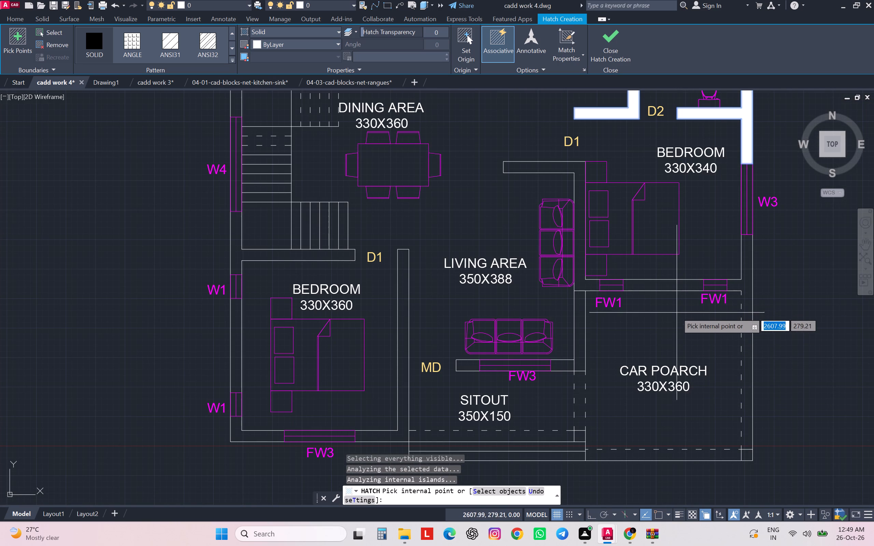
{"action": "left_click", "coordinate": [580, 283]}
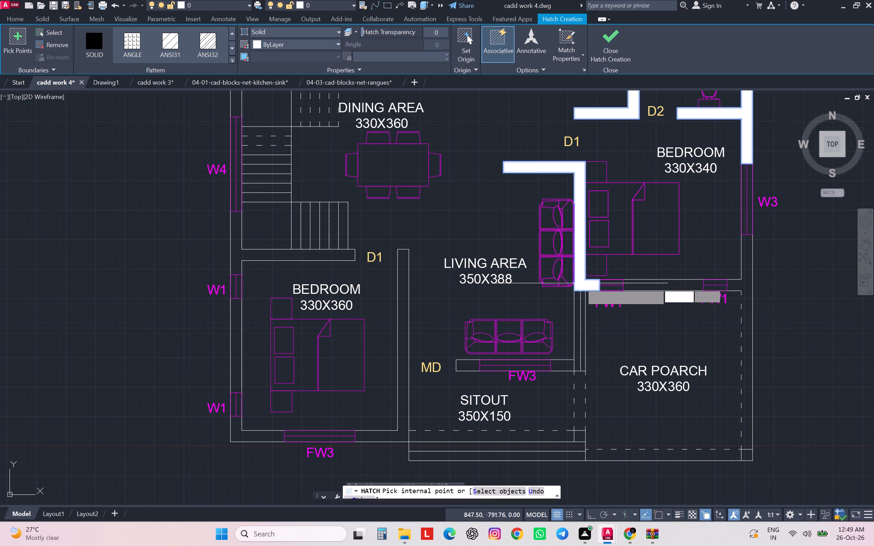
{"action": "left_click", "coordinate": [651, 287]}
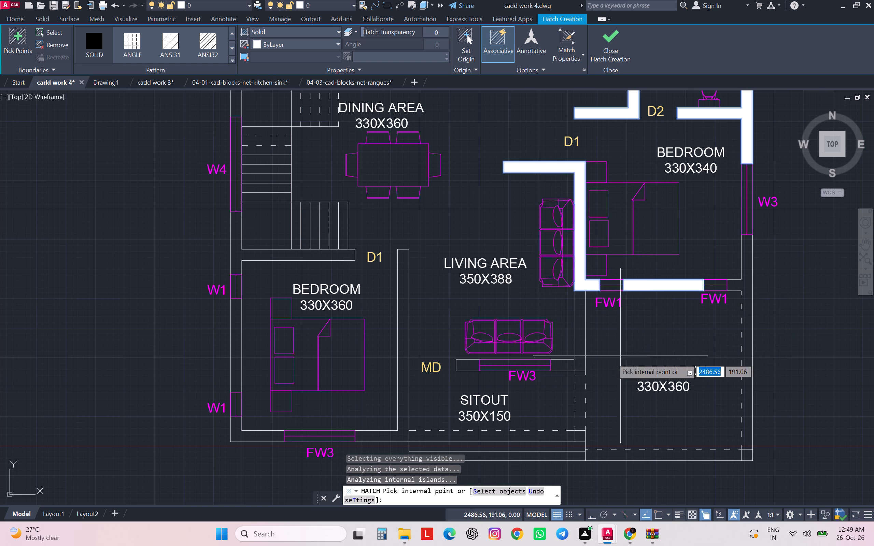
{"action": "left_click", "coordinate": [581, 356]}
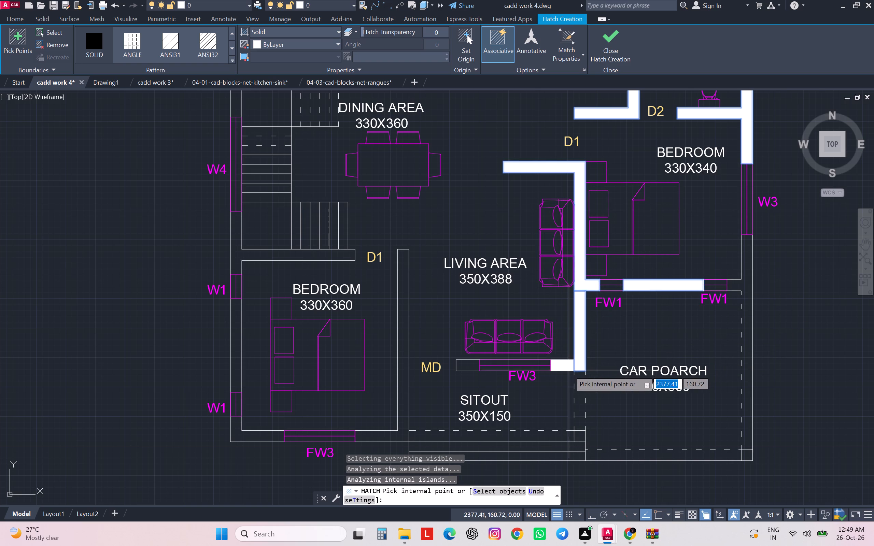
{"action": "left_click", "coordinate": [569, 370]}
{"action": "left_click", "coordinate": [463, 367]}
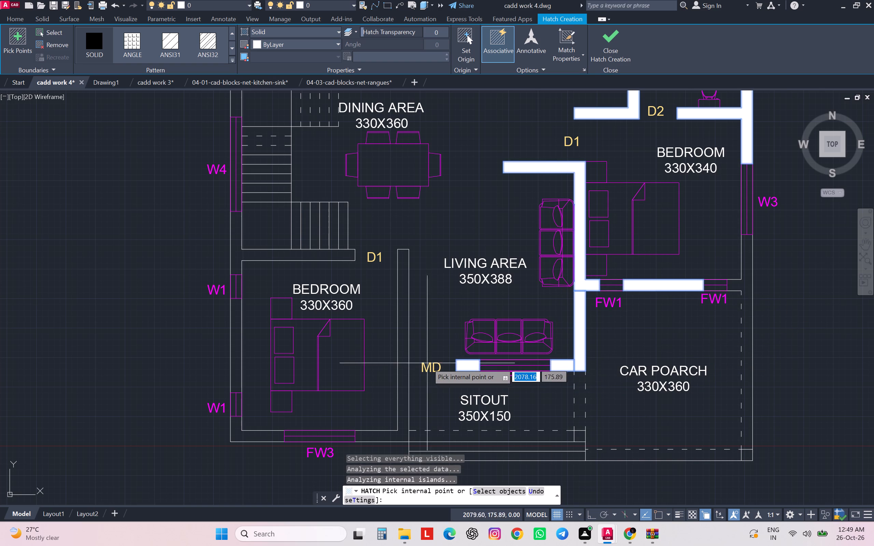
Fill the 330X360 bedroom's walls, the wall pieces around W4 and the wall between W/A and the dining area, and finish the hatch.
{"action": "left_click", "coordinate": [404, 365]}
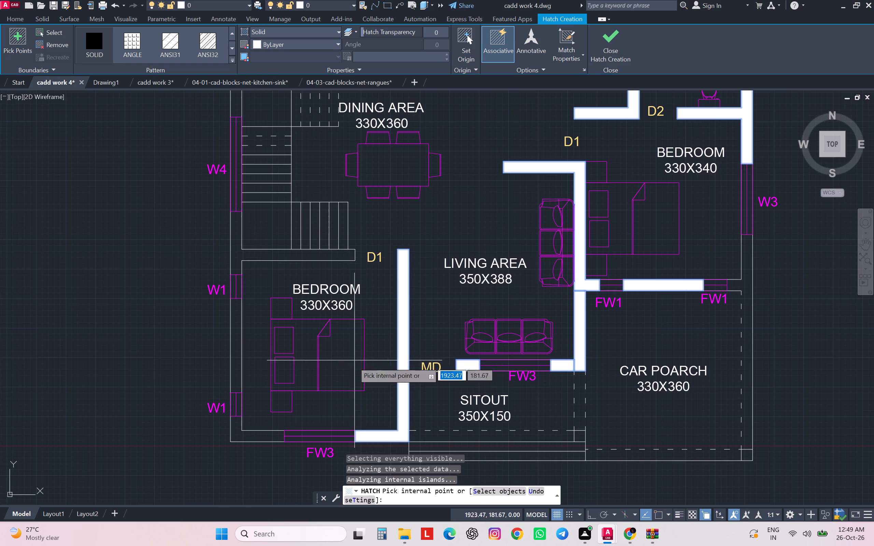
{"action": "left_click", "coordinate": [270, 435]}
{"action": "left_click", "coordinate": [238, 378]}
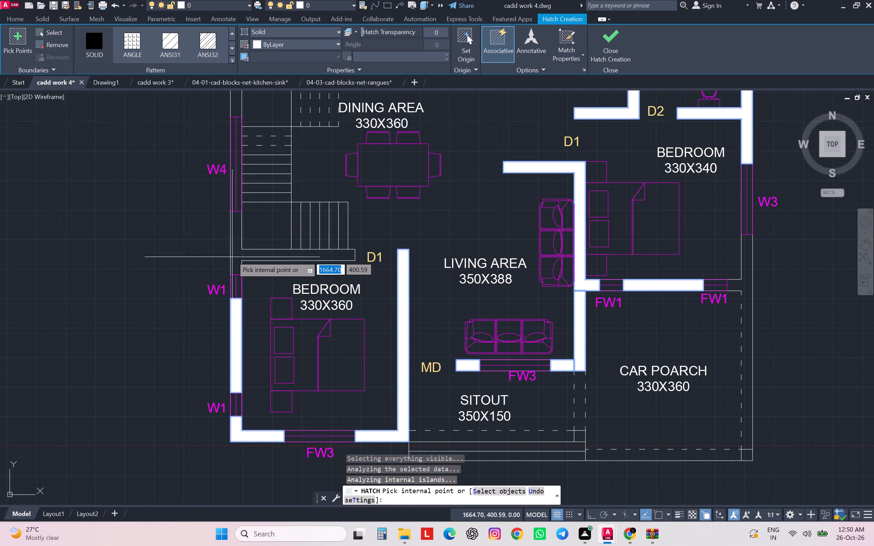
{"action": "left_click", "coordinate": [235, 254]}
{"action": "scroll", "coordinate": [236, 254], "scroll_direction": "down", "scroll_amount": 1}
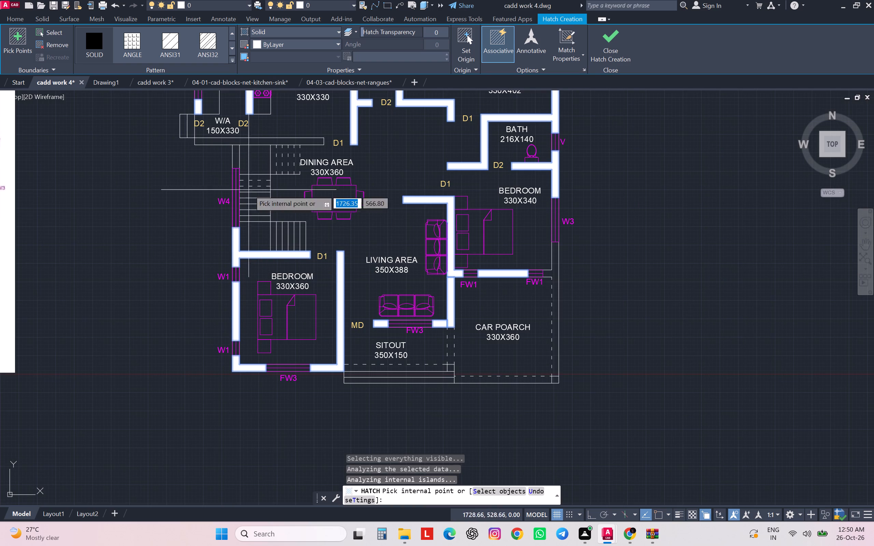
{"action": "left_click", "coordinate": [236, 153]}
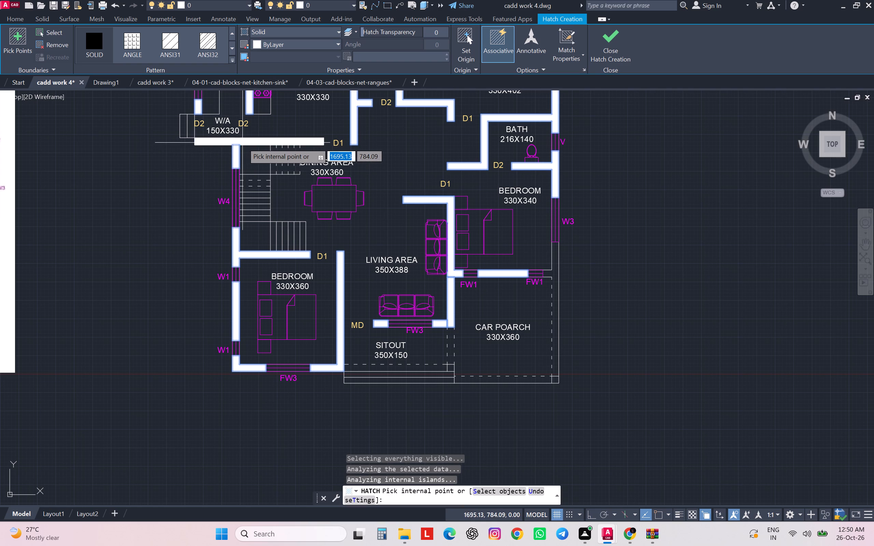
{"action": "left_click", "coordinate": [242, 143]}
{"action": "scroll", "coordinate": [237, 161], "scroll_direction": "down", "scroll_amount": 2}
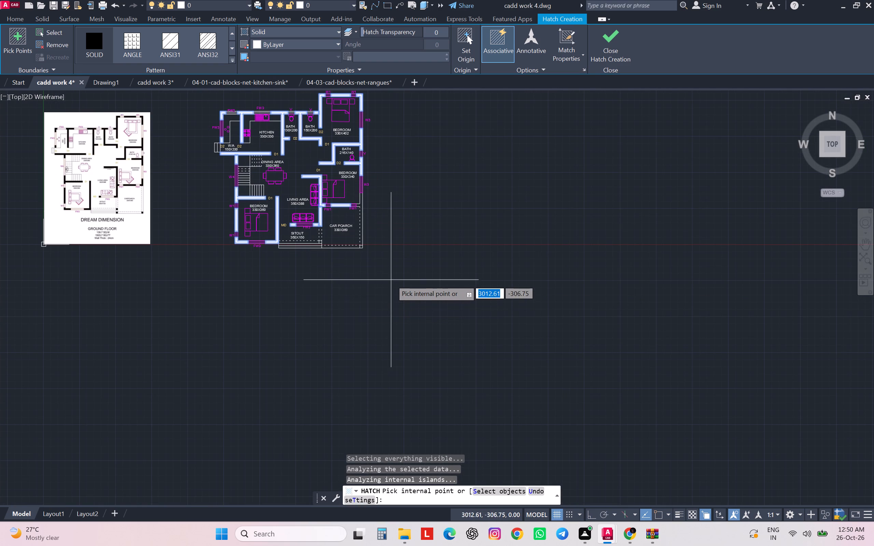
{"action": "scroll", "coordinate": [363, 206], "scroll_direction": "up", "scroll_amount": 3}
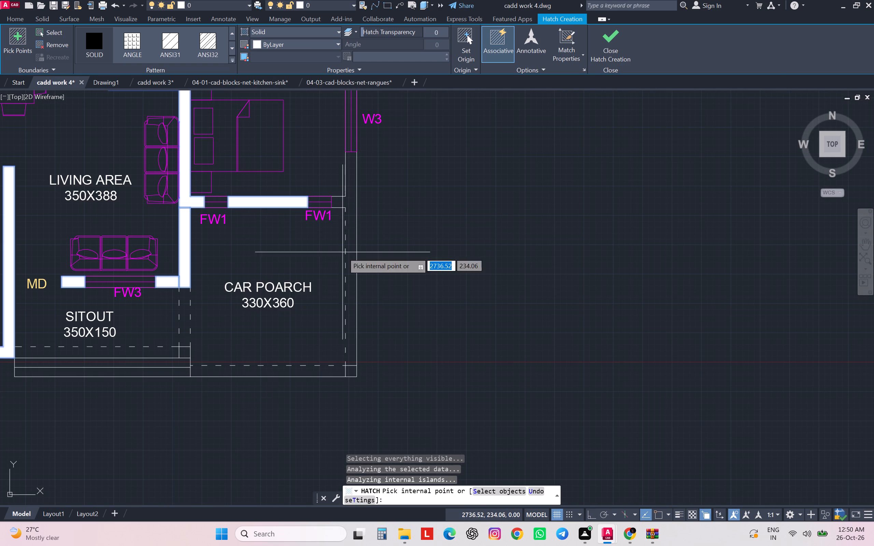
{"action": "key", "text": "Escape"}
{"action": "key", "text": "Escape"}
{"action": "key", "text": "Escape"}
{"action": "key", "text": "Escape"}
{"action": "key", "text": "Escape"}
Extend the lower wall line of the 330X340 bedroom to the outer wall line at the car porch corner.
{"action": "type", "text": "EX"}
{"action": "key", "text": "space"}
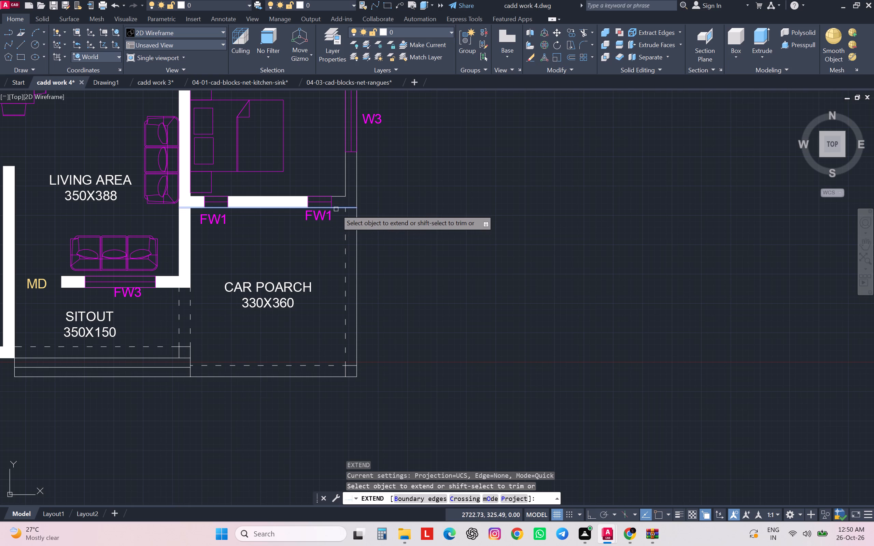
{"action": "left_click", "coordinate": [336, 209]}
{"action": "key", "text": "Escape"}
{"action": "key", "text": "Escape"}
{"action": "key", "text": "Escape"}
{"action": "key", "text": "Escape"}
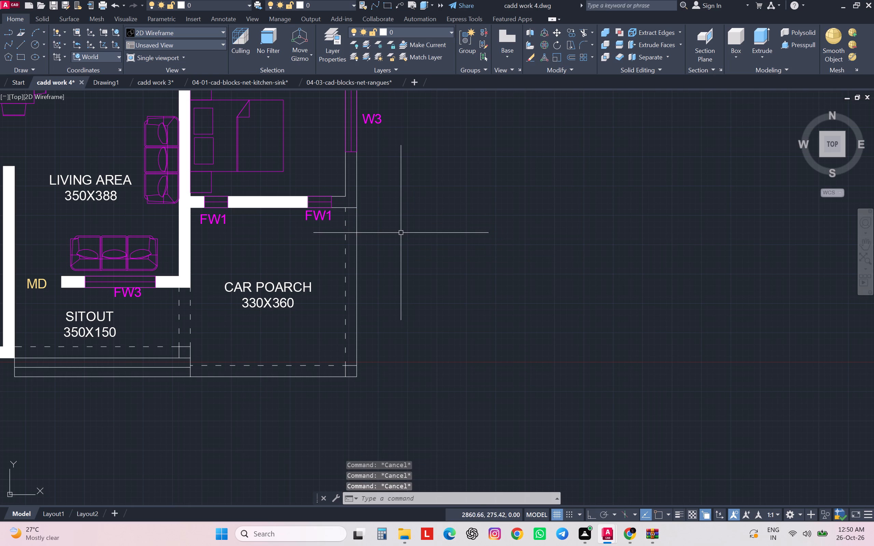
Fill the remaining wall corner of the 330X340 bedroom, between window W3 and the FW1 window at the car porch, with solid hatch.
{"action": "type", "text": "HS"}
{"action": "key", "text": "BackSpace"}
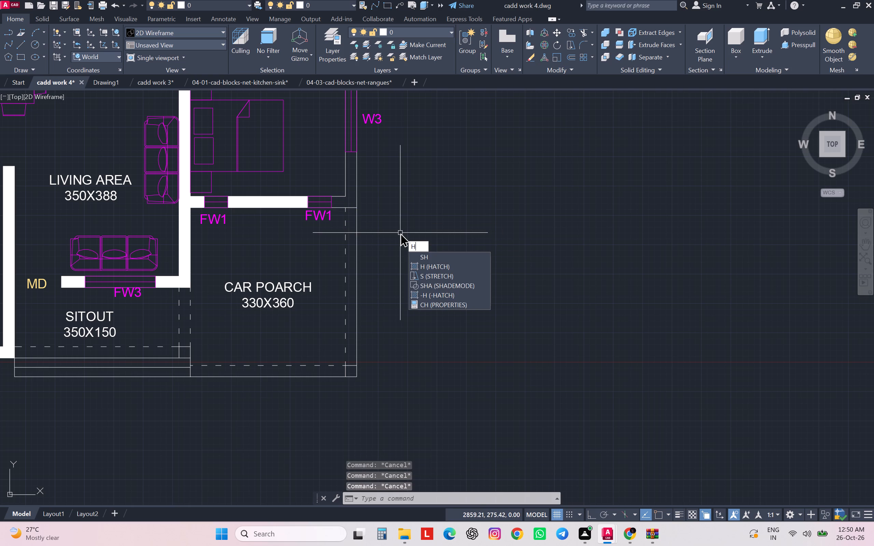
{"action": "key", "text": "a"}
{"action": "key", "text": "Return"}
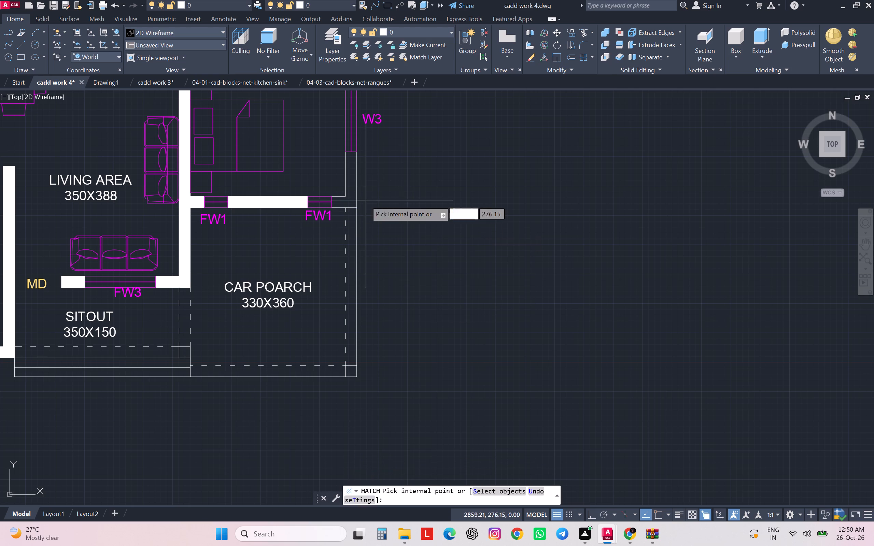
{"action": "left_click", "coordinate": [348, 202]}
{"action": "scroll", "coordinate": [368, 206], "scroll_direction": "down", "scroll_amount": 2}
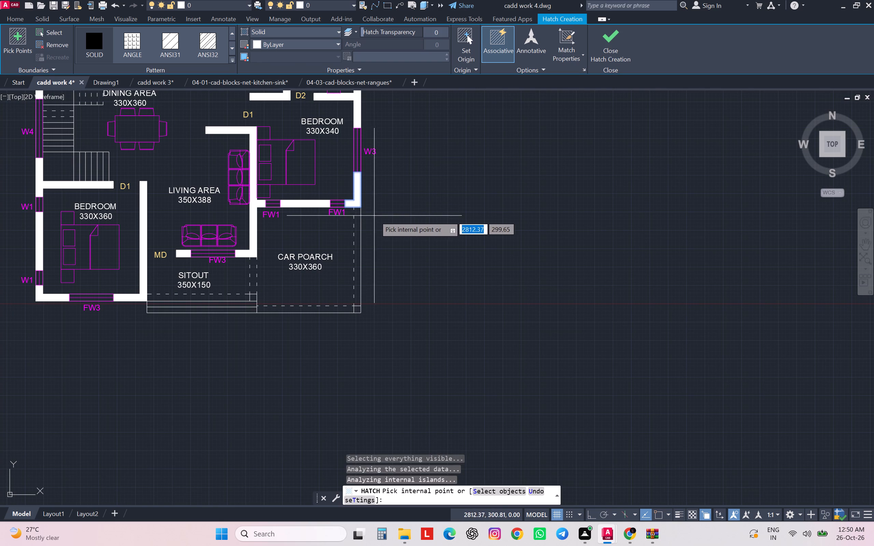
{"action": "key", "text": "Escape"}
{"action": "key", "text": "Escape"}
{"action": "key", "text": "Escape"}
Delete the Dream Dimension reference image beside the drawn floor plan.
{"action": "scroll", "coordinate": [376, 218], "scroll_direction": "down", "scroll_amount": 3}
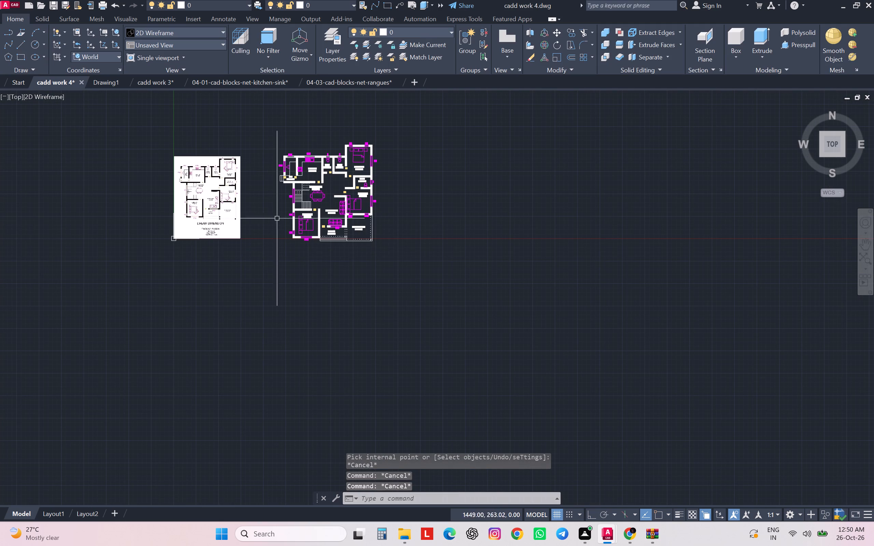
{"action": "scroll", "coordinate": [189, 195], "scroll_direction": "up", "scroll_amount": 2}
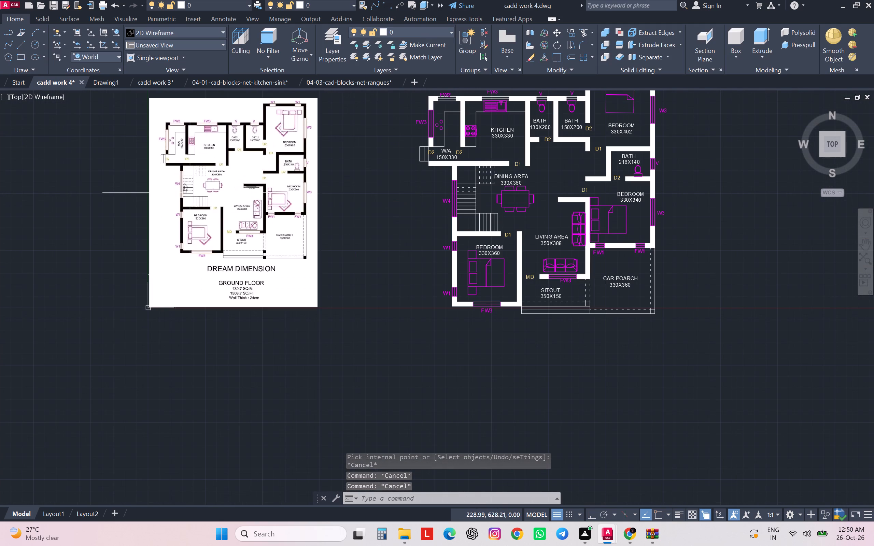
{"action": "scroll", "coordinate": [193, 194], "scroll_direction": "down", "scroll_amount": 1}
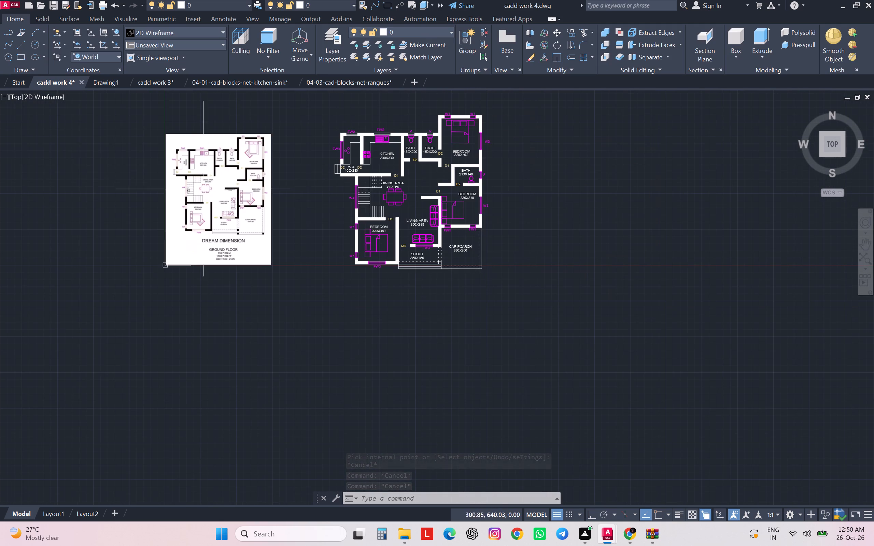
{"action": "middle_click_drag", "start_coordinate": [273, 167], "coordinate": [263, 190]}
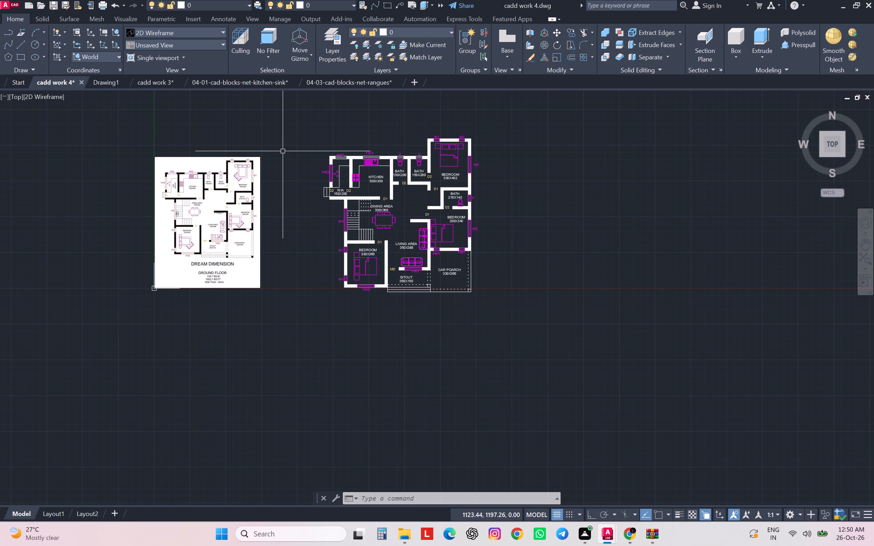
{"action": "left_click", "coordinate": [284, 147]}
{"action": "left_click", "coordinate": [128, 315]}
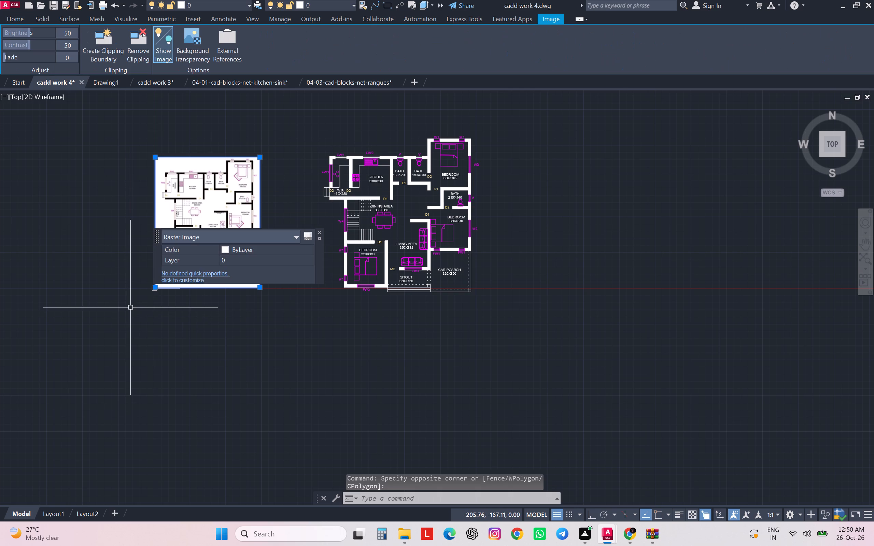
{"action": "key", "text": "Delete"}
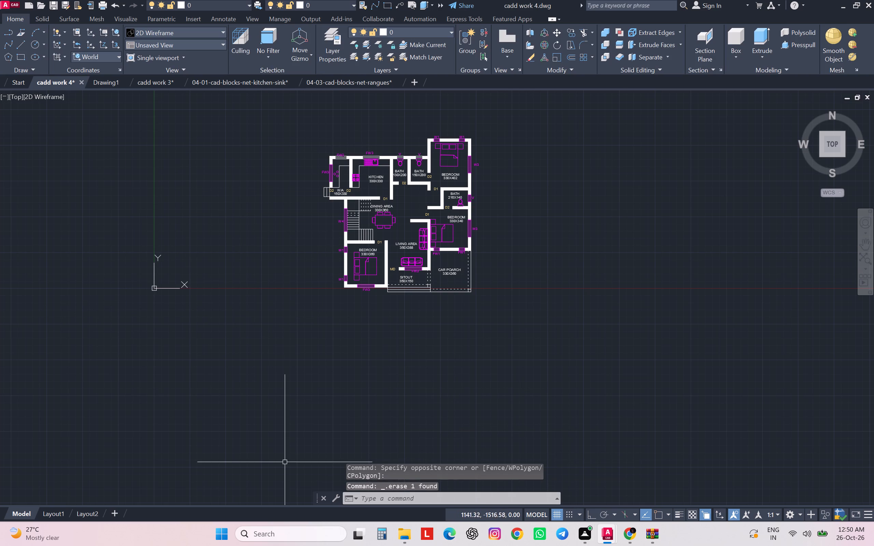
Set up a single-sheet plot with the previous plot settings (DWG To PDF, ISO expand A4, portrait) and a plot window around the whole floor plan.
{"action": "key", "text": "ctrl+p"}
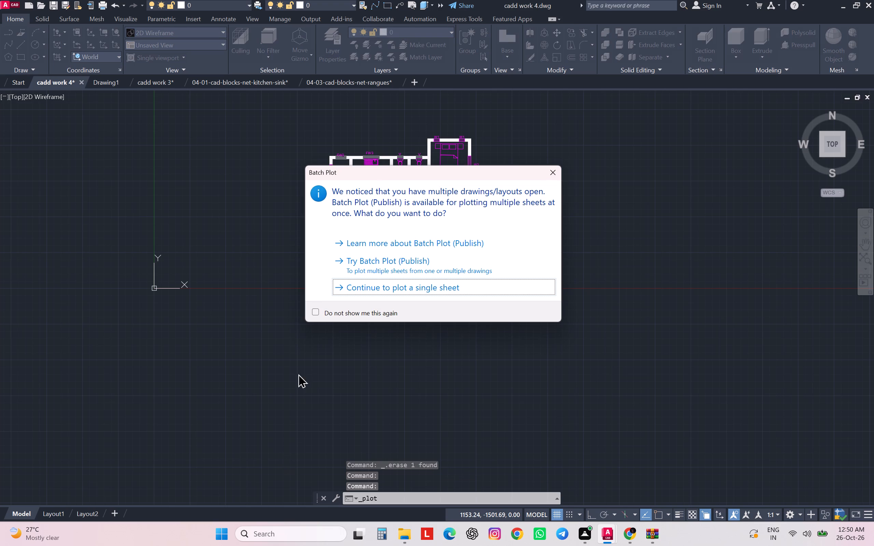
{"action": "left_click", "coordinate": [553, 172]}
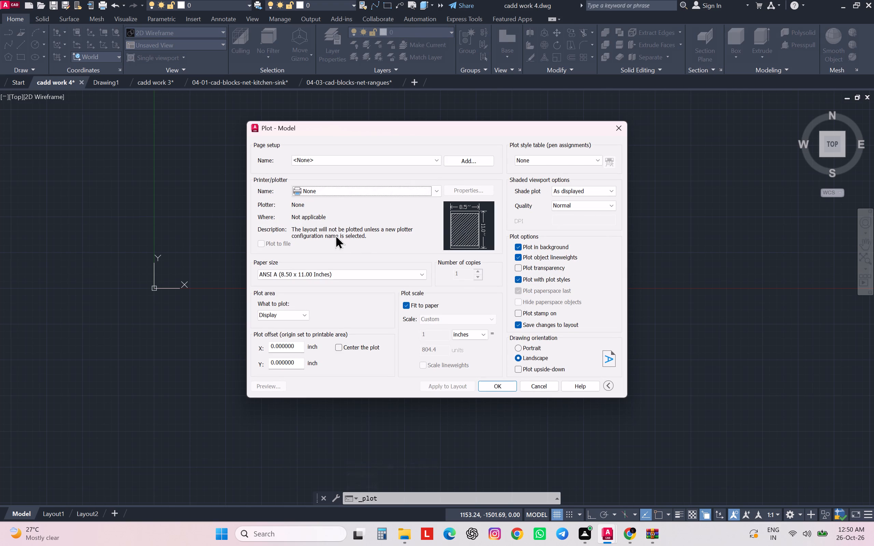
{"action": "left_click", "coordinate": [436, 156]}
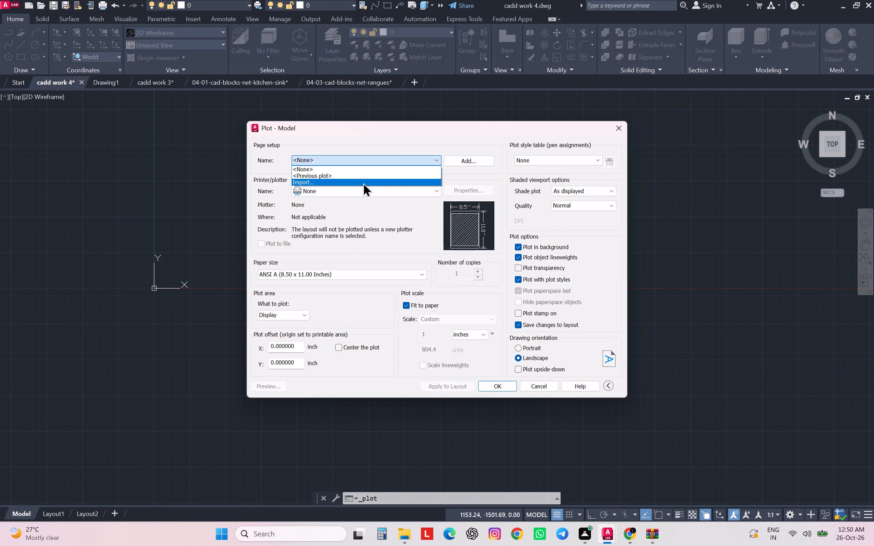
{"action": "left_click", "coordinate": [360, 178]}
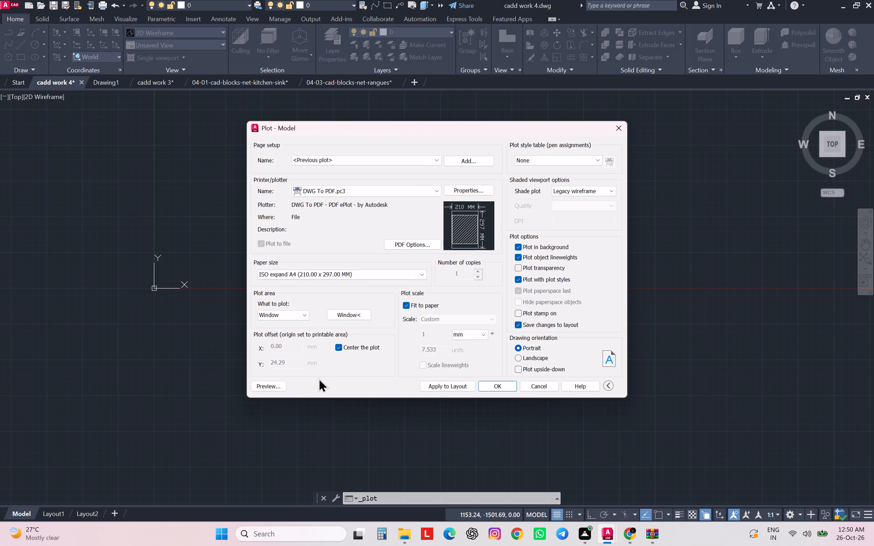
{"action": "left_click", "coordinate": [347, 312]}
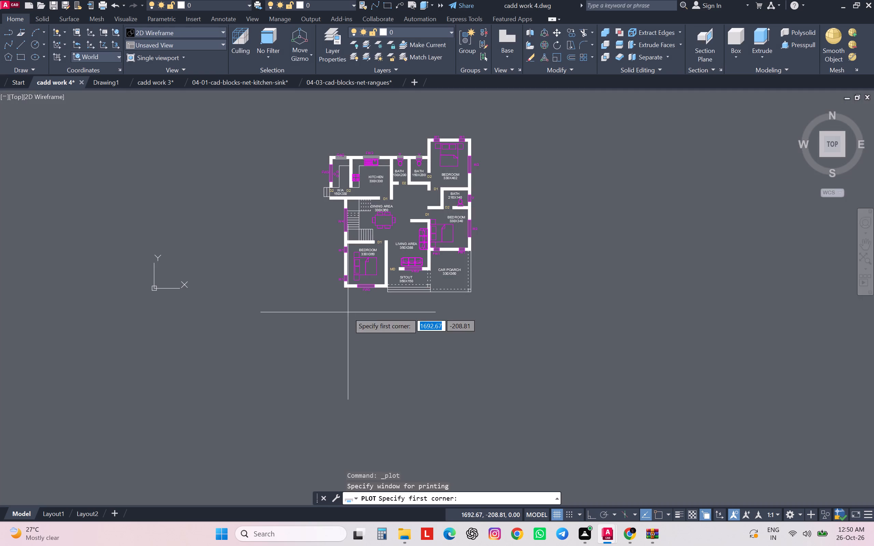
{"action": "left_click", "coordinate": [496, 109]}
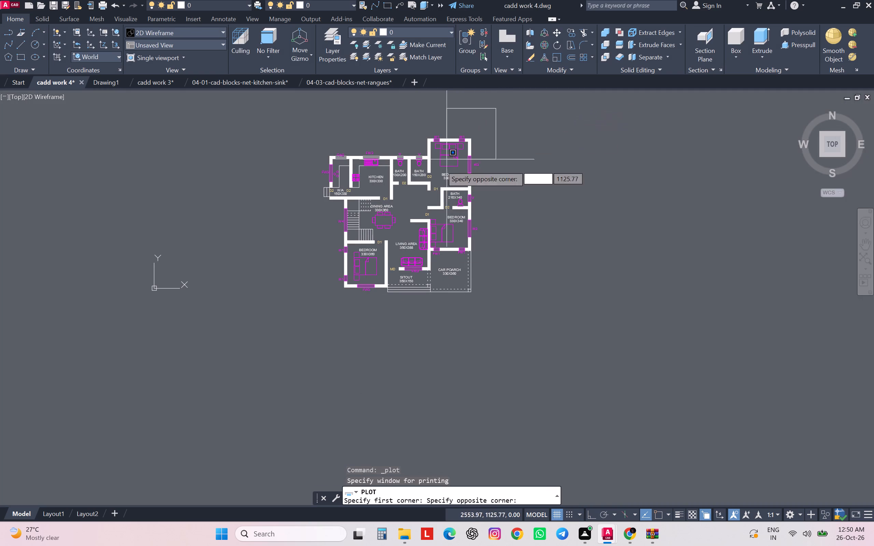
{"action": "left_click", "coordinate": [303, 321]}
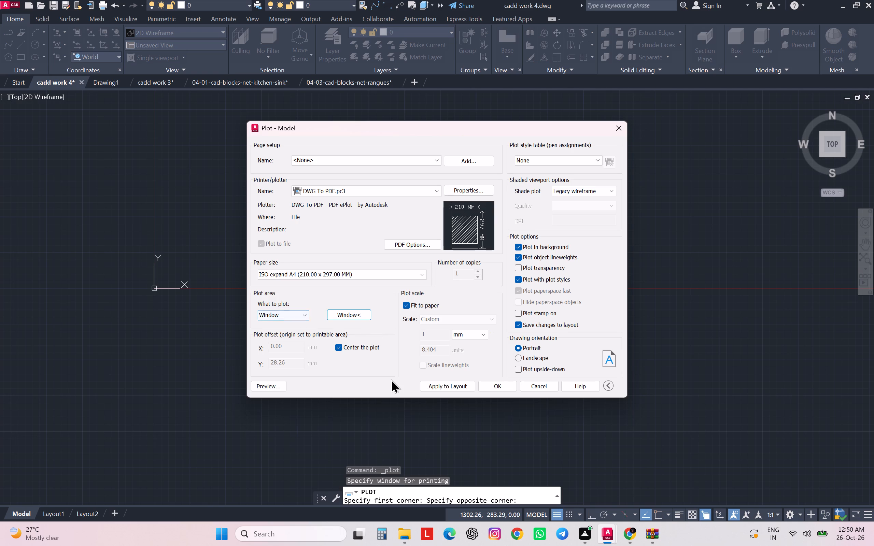
Preview the plot and save it as cadd work 4-Model.pdf in the Documents folder.
{"action": "left_click", "coordinate": [258, 382]}
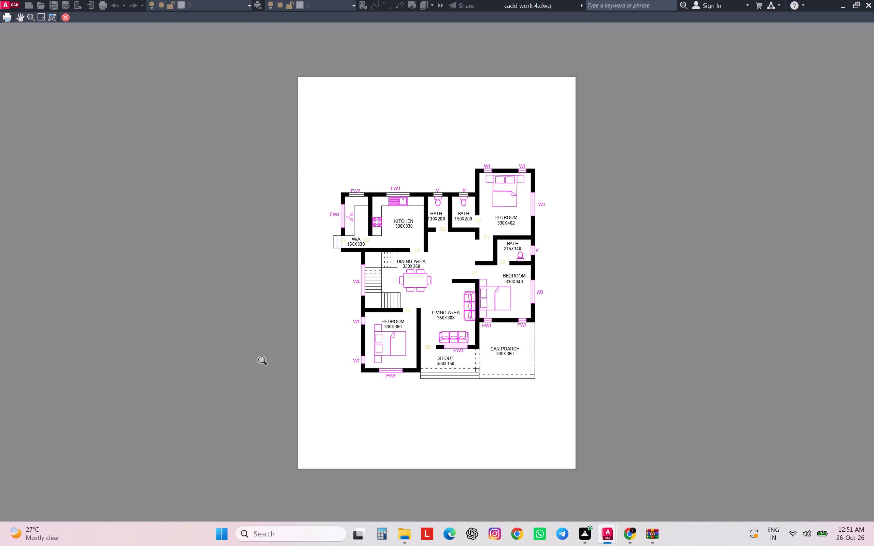
{"action": "key", "text": "Escape"}
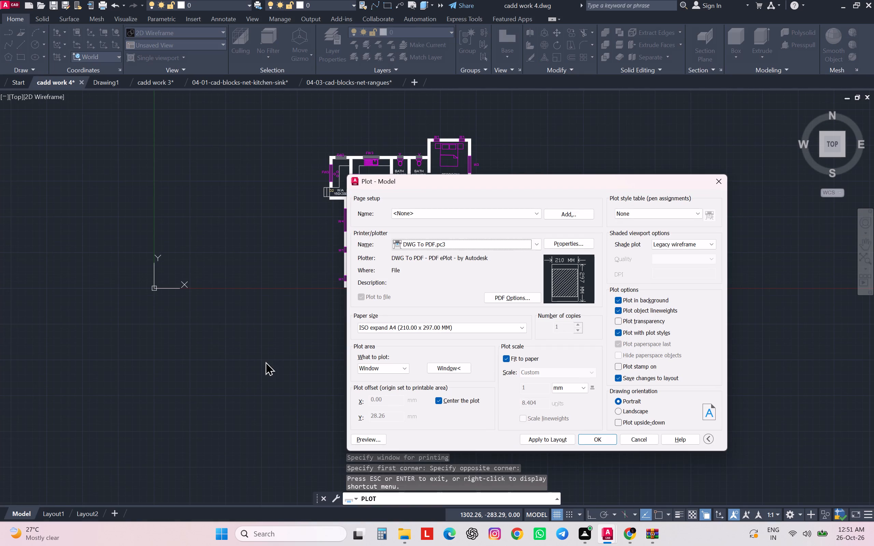
{"action": "left_click", "coordinate": [587, 439]}
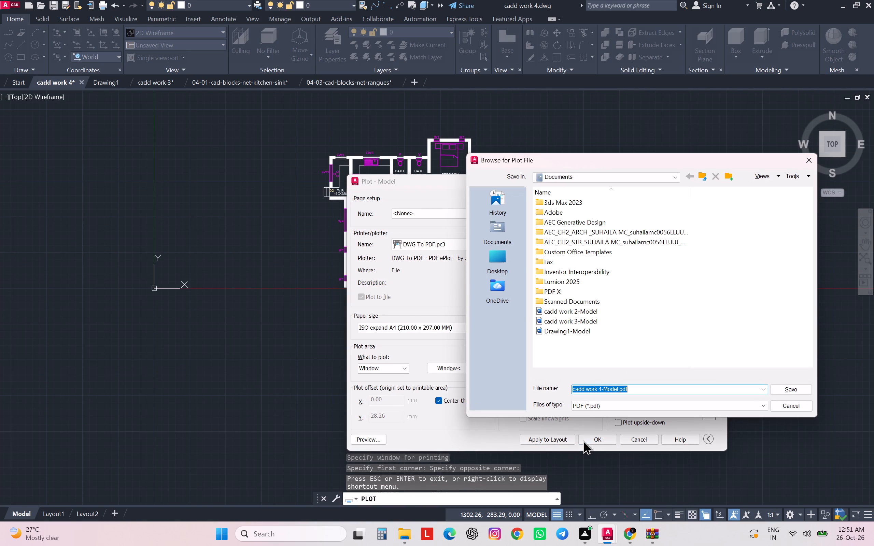
{"action": "left_click", "coordinate": [785, 385]}
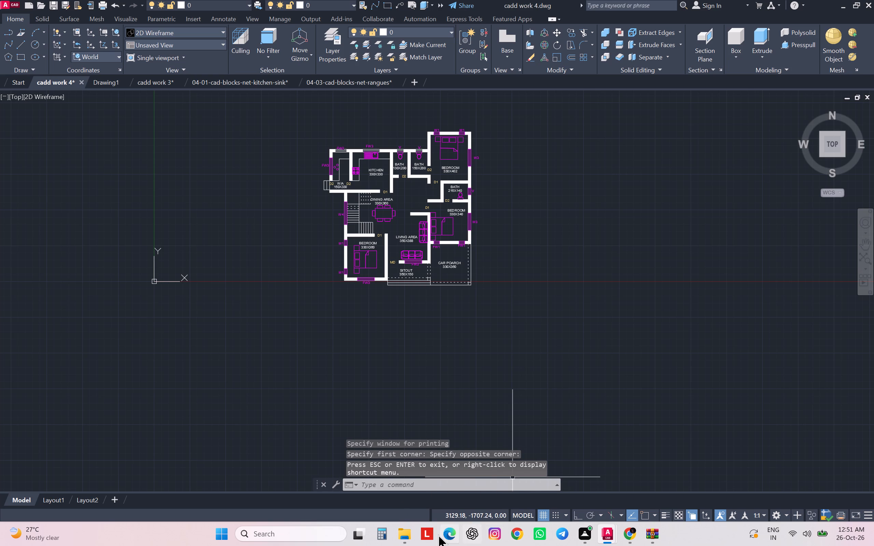
Open the cadd work 4-Model PDF from the Documents folder, check the plotted plan, and return to the drawing.
{"action": "left_click", "coordinate": [399, 535]}
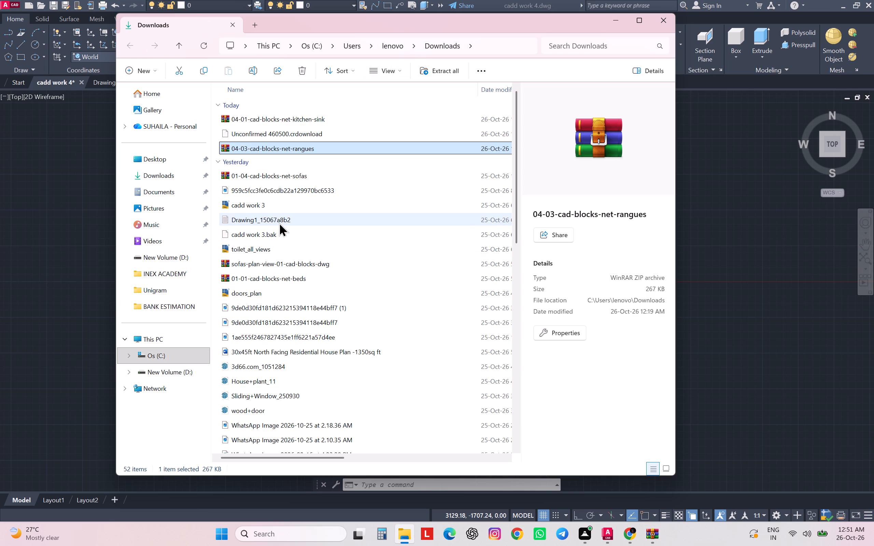
{"action": "left_click", "coordinate": [159, 158]}
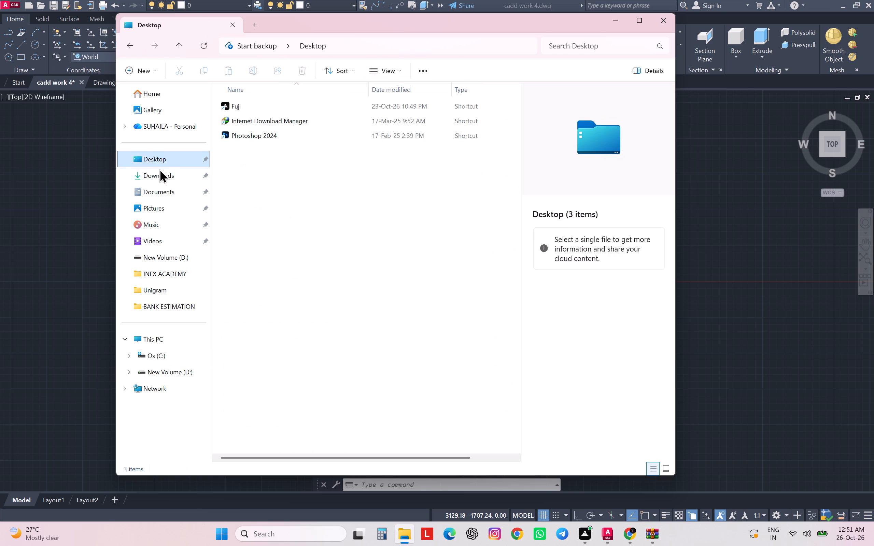
{"action": "left_click", "coordinate": [152, 189]}
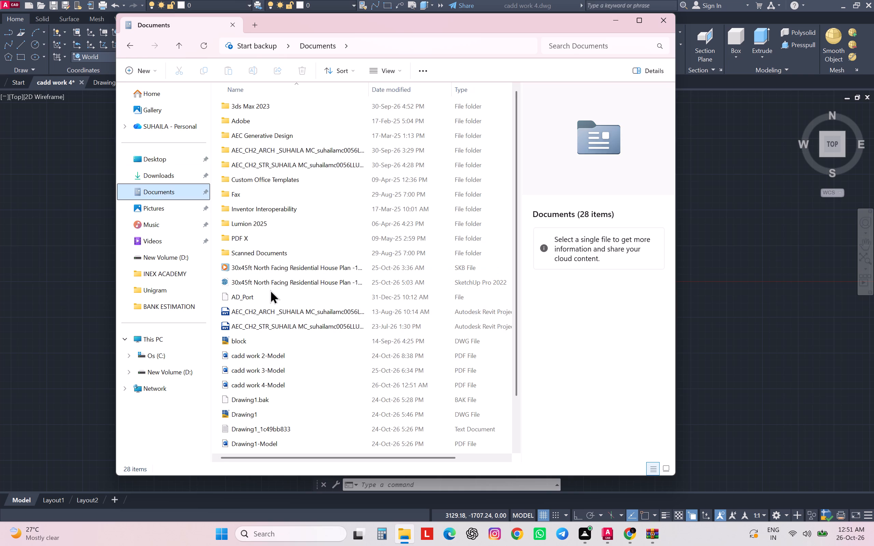
{"action": "double_click", "coordinate": [279, 387]}
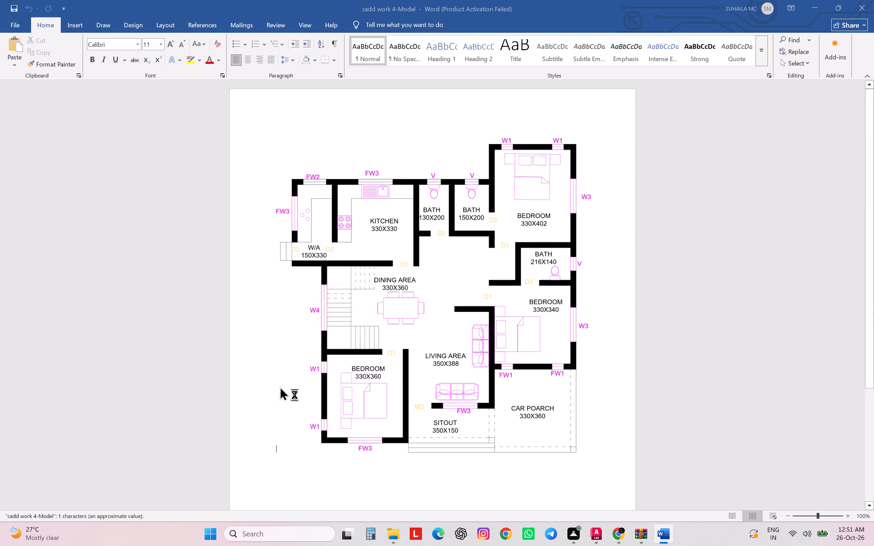
{"action": "left_click", "coordinate": [554, 135]}
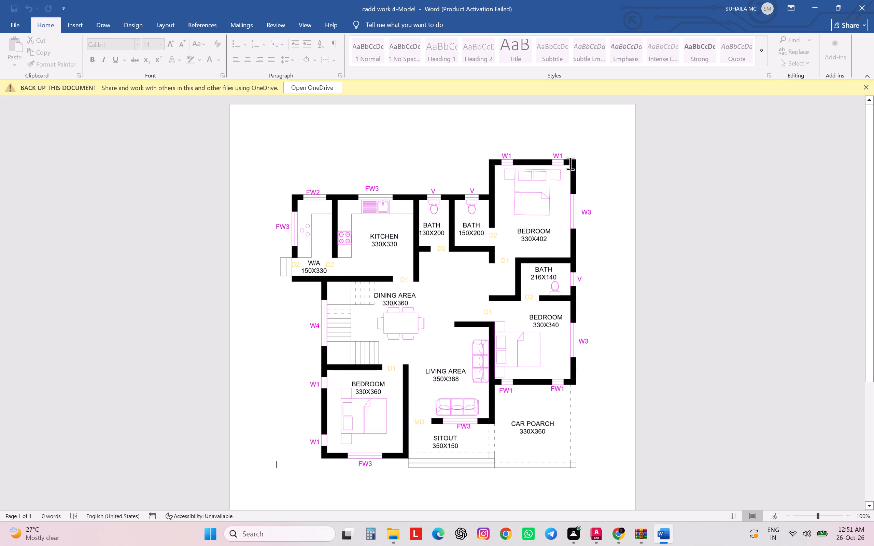
{"action": "scroll", "coordinate": [516, 307], "scroll_direction": "down", "scroll_amount": 2}
{"action": "scroll", "coordinate": [515, 310], "scroll_direction": "up", "scroll_amount": 4}
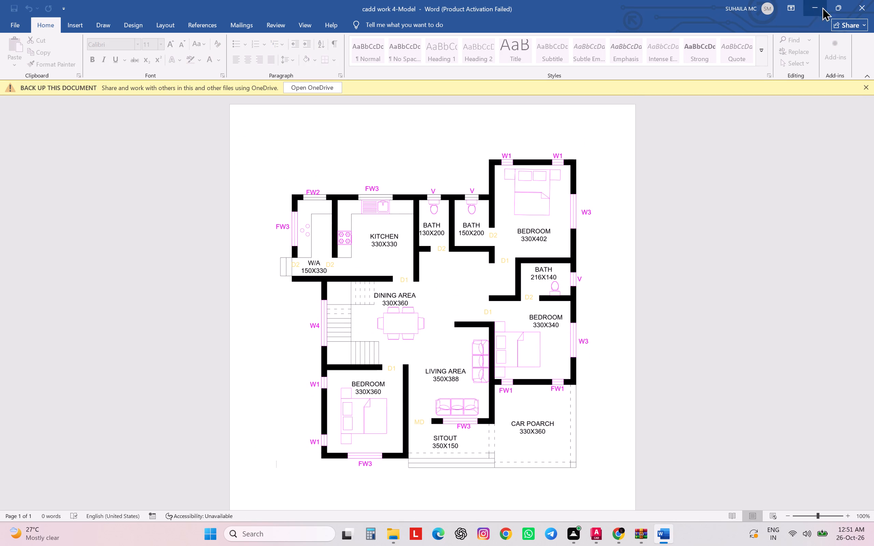
{"action": "left_click", "coordinate": [862, 9]}
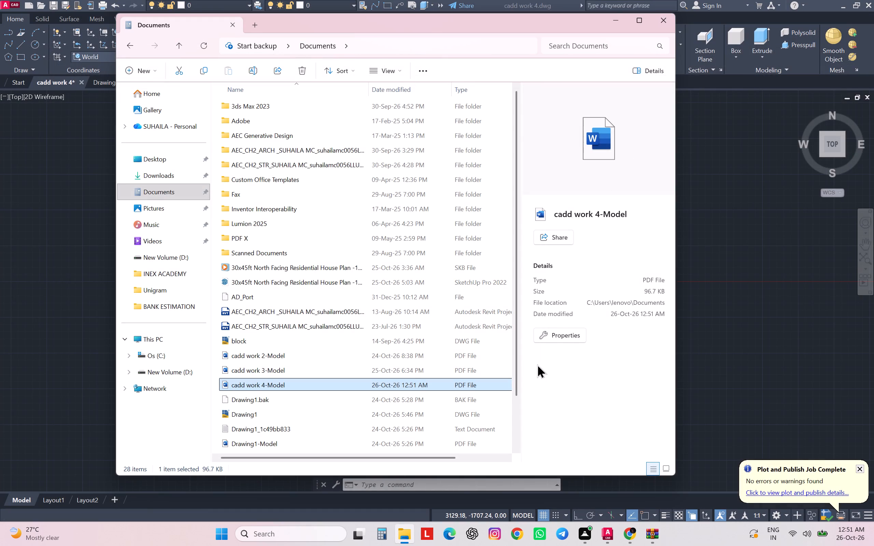
{"action": "left_click", "coordinate": [614, 17]}
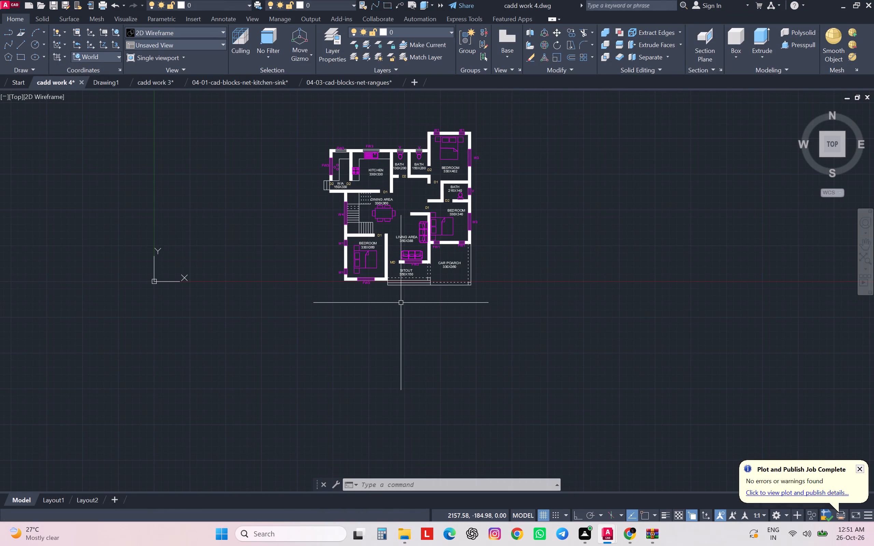
Look up the drawing's log file path with LOGFILENAME.
{"action": "type", "text": "LO"}
{"action": "type", "text": "GFILE"}
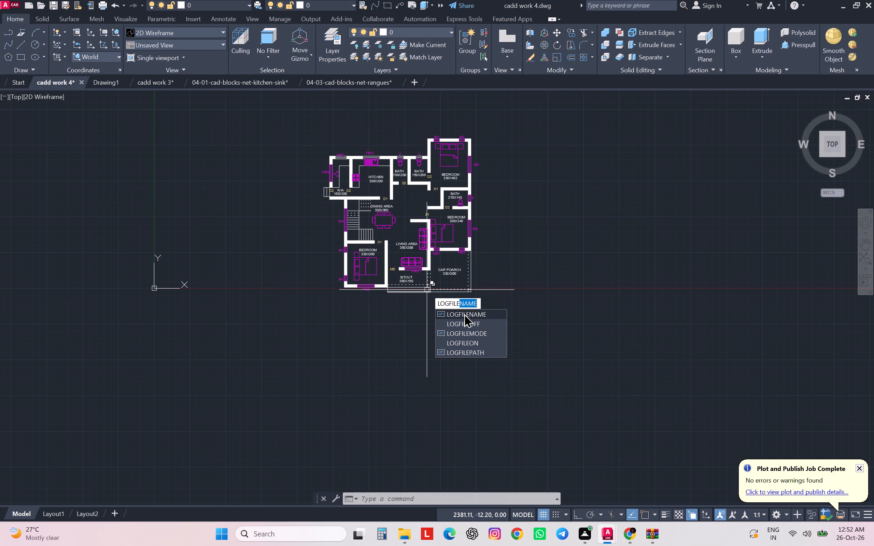
{"action": "left_click", "coordinate": [464, 314]}
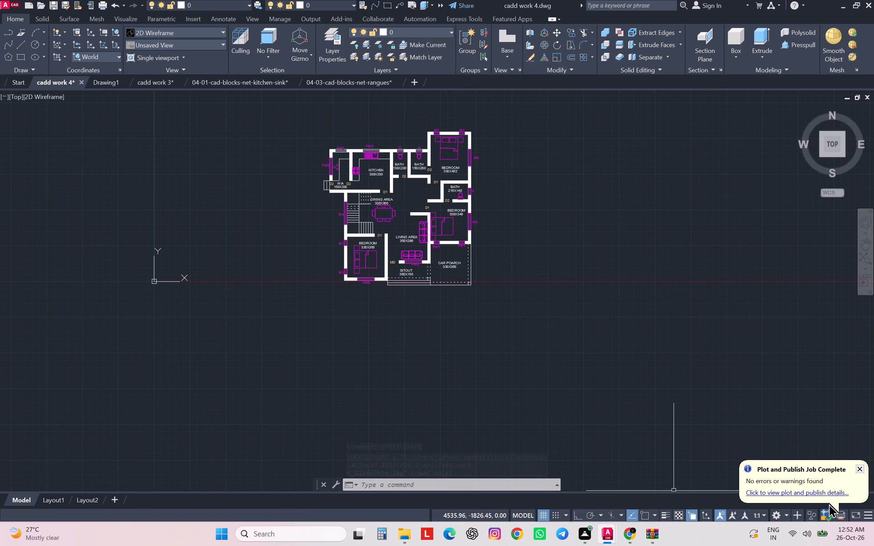
Review the plot and publish details of the finished PDF job.
{"action": "left_click", "coordinate": [823, 492]}
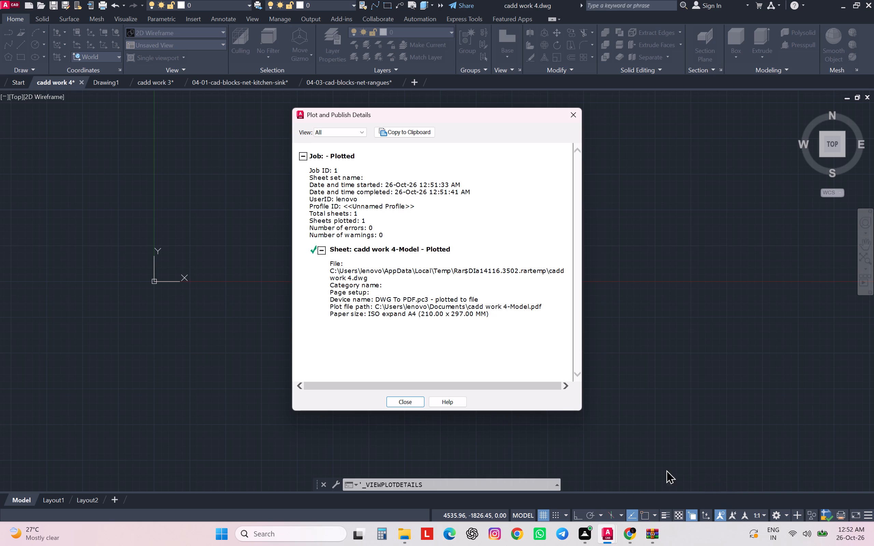
{"action": "left_click", "coordinate": [576, 115]}
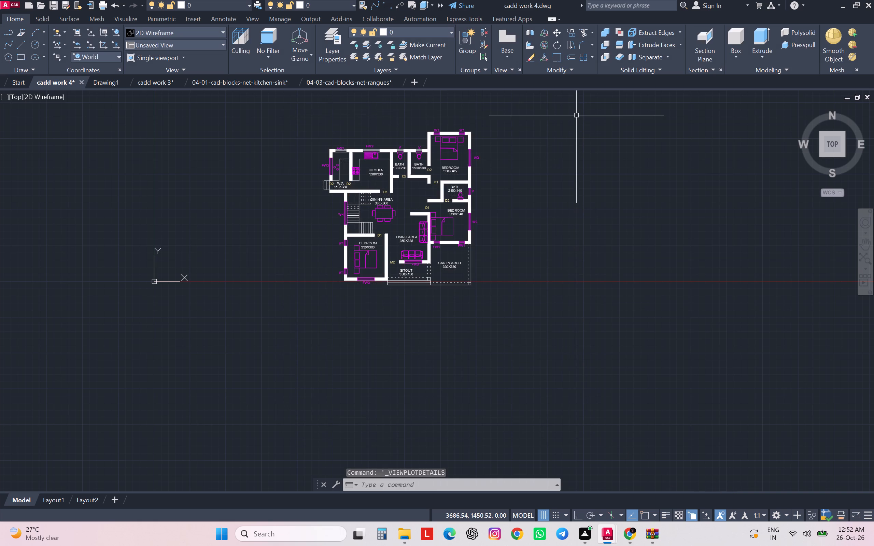